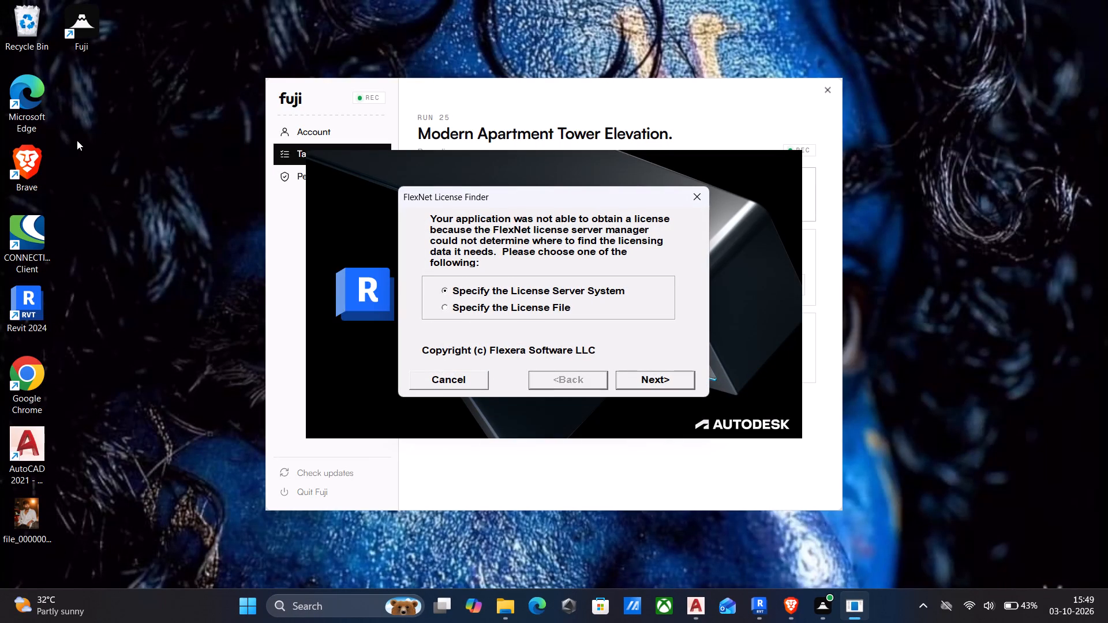
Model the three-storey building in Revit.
Switch to File Explorer and read the readme text file in the Crack folder, closing it when done.
left_click(14, 12)
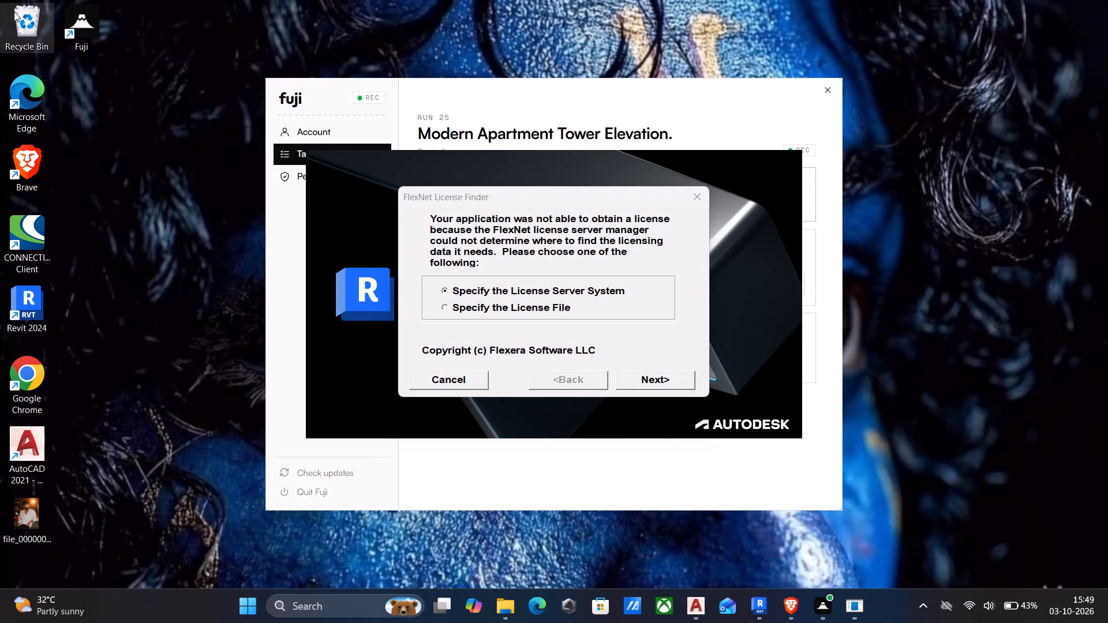
double_click(17, 12)
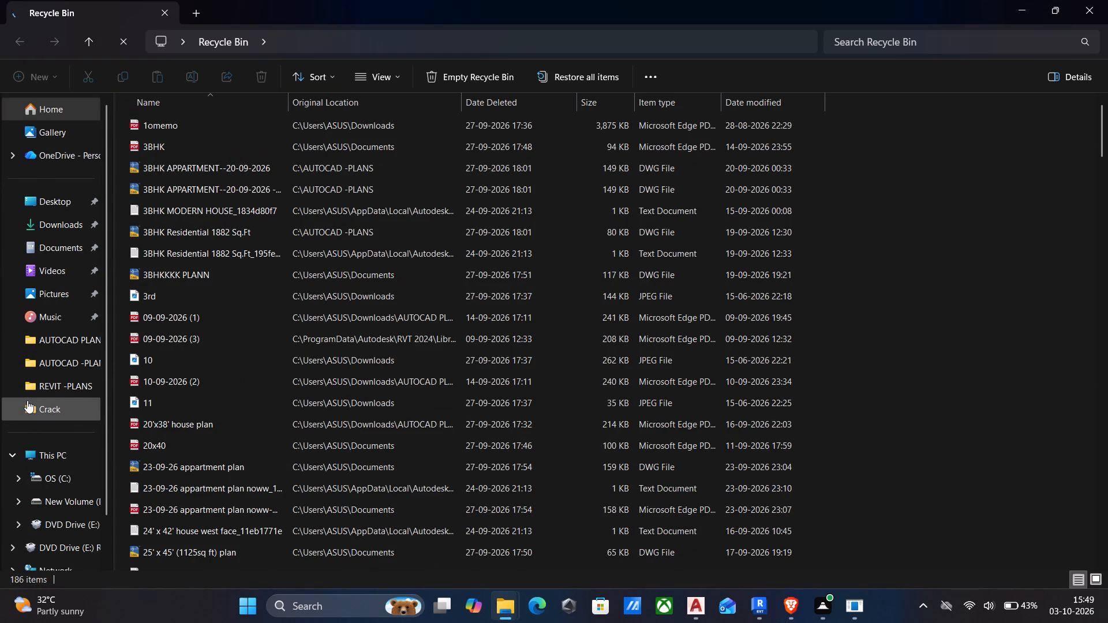
double_click(27, 404)
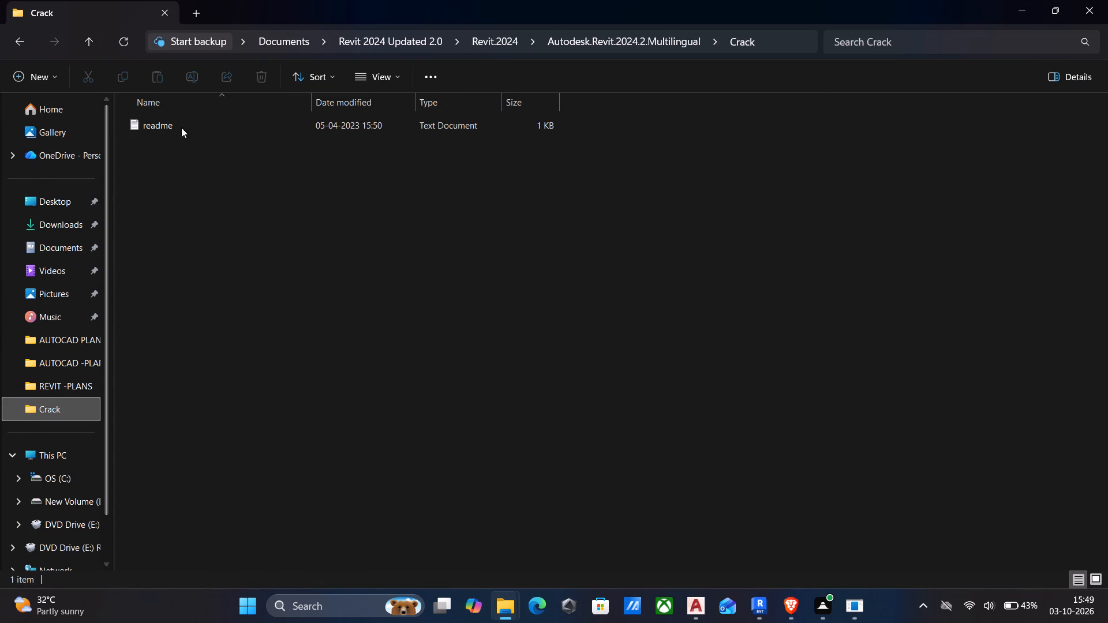
left_click(196, 124)
double_click(196, 124)
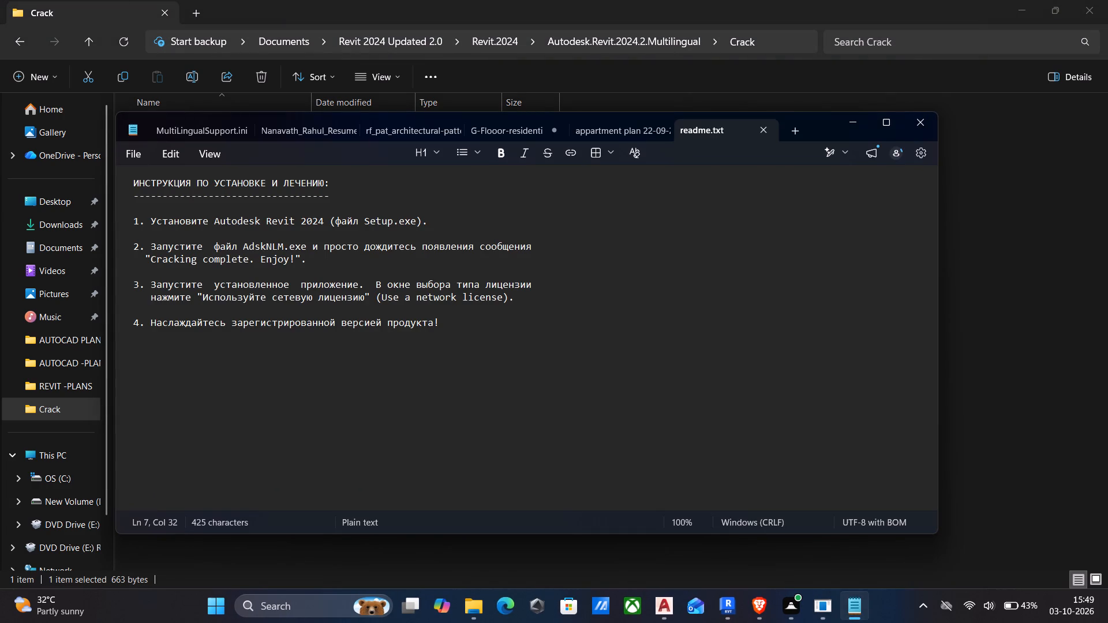
left_click(920, 116)
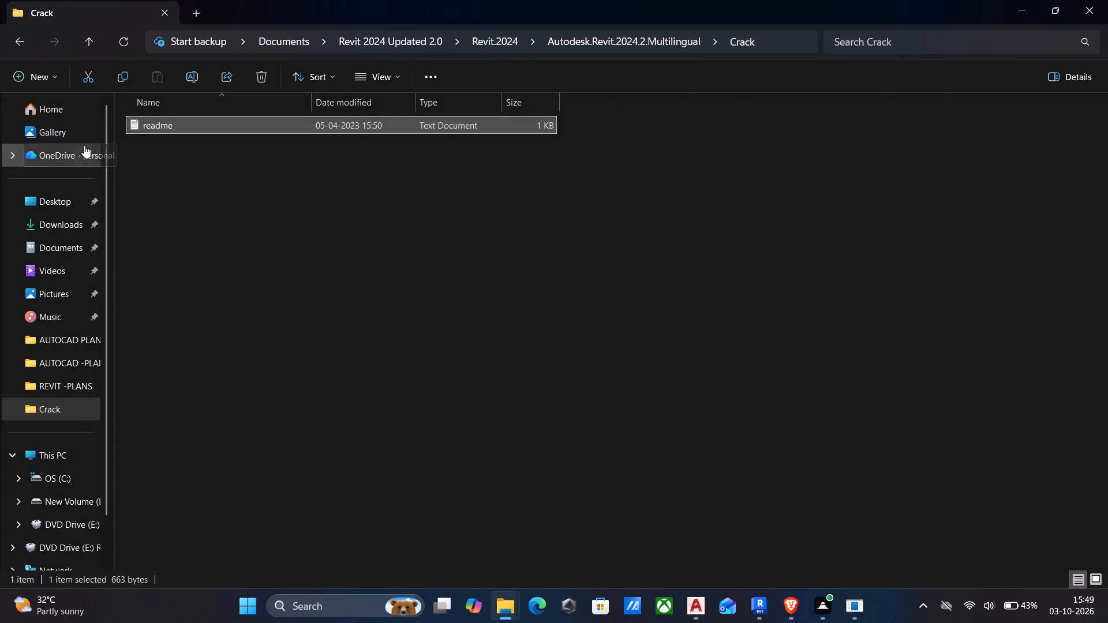
Browse from Documents through Revit 2024 Updated 2.0 and Revit.2024 into the Autodesk.Revit.2024.2.Multilingual folder.
left_click(43, 246)
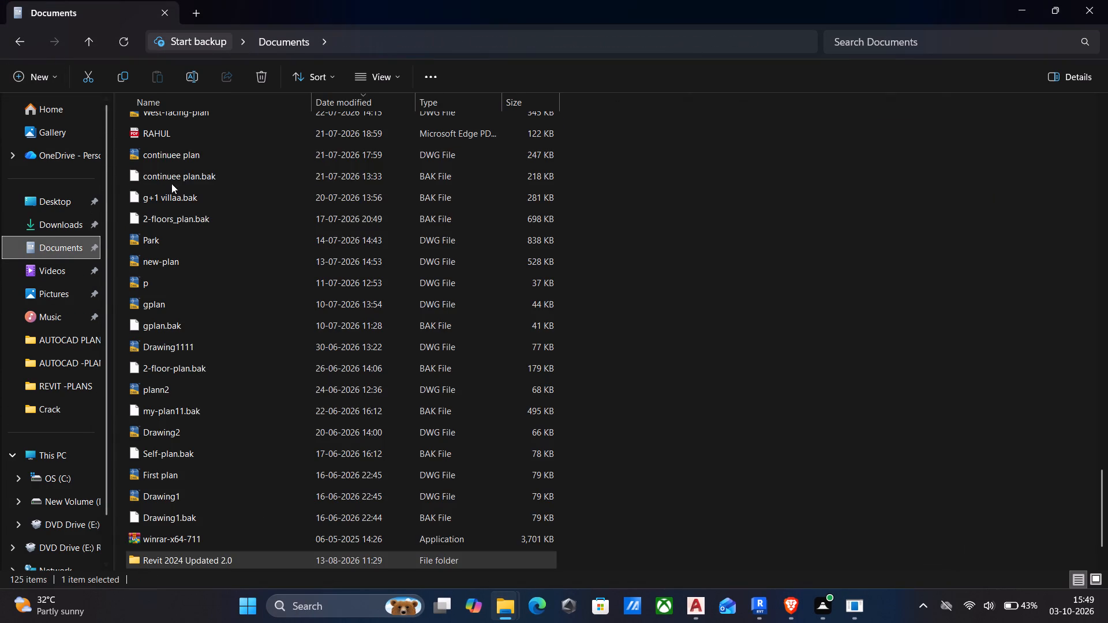
scroll(211, 199, "down", 11)
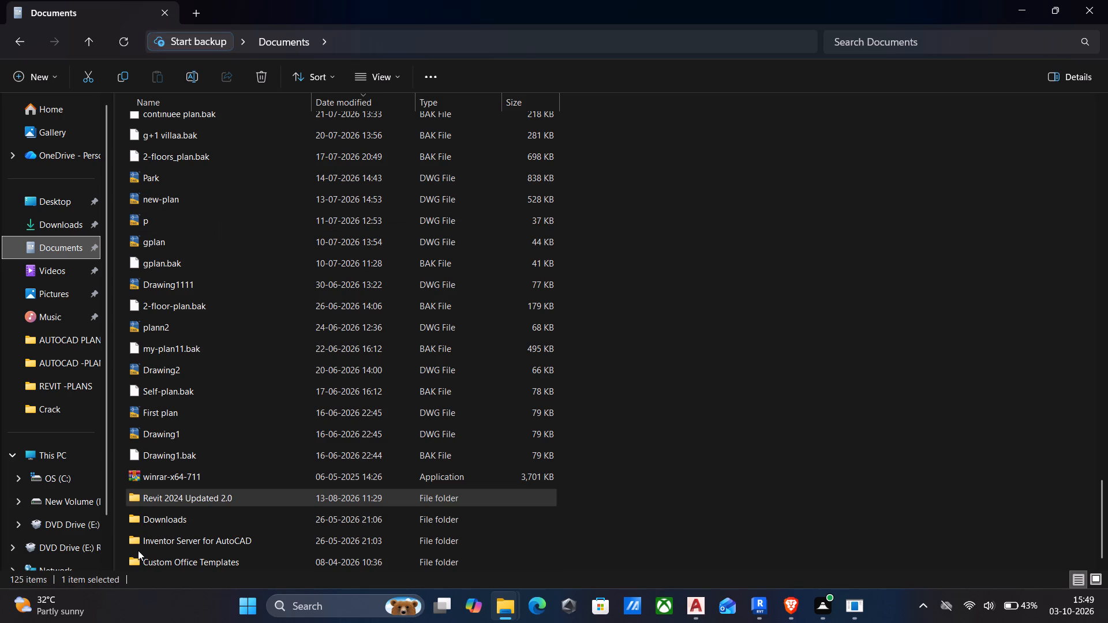
double_click(132, 494)
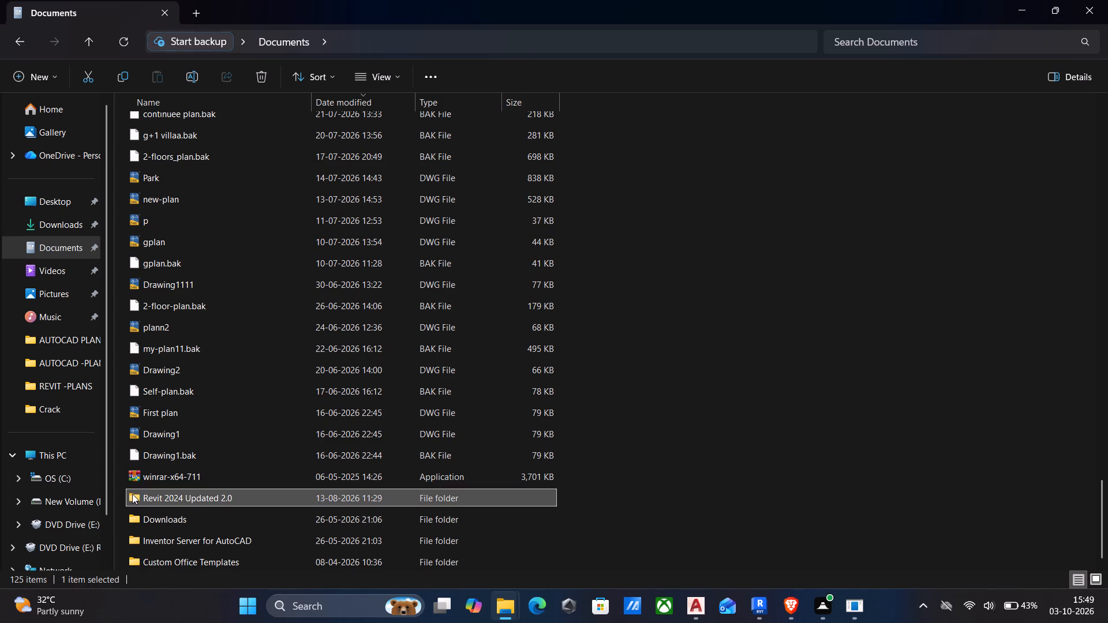
double_click(146, 127)
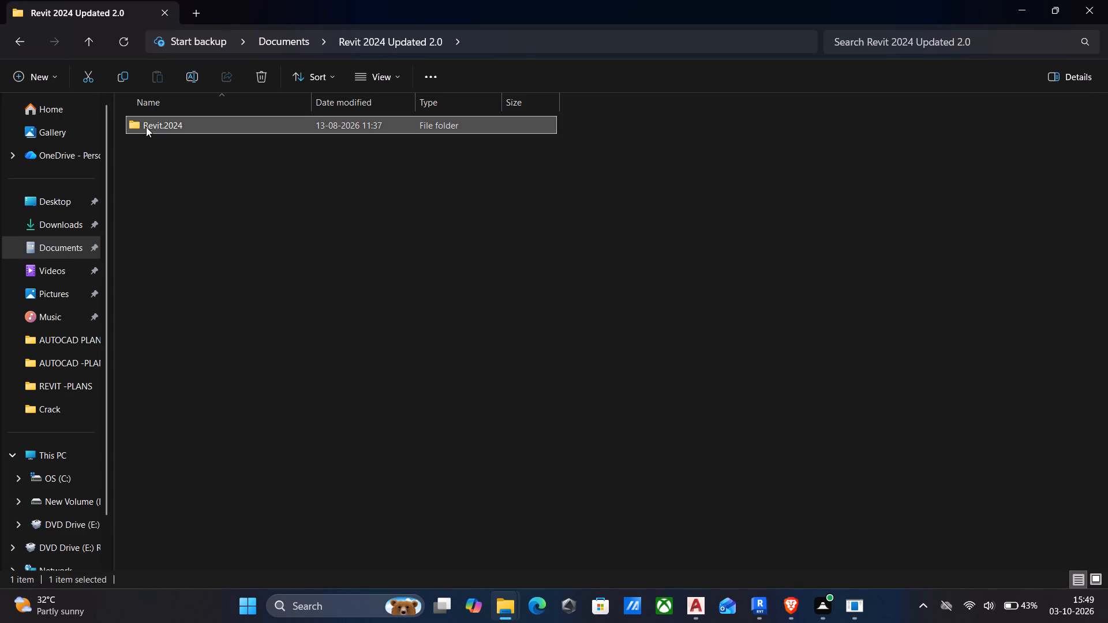
double_click(163, 125)
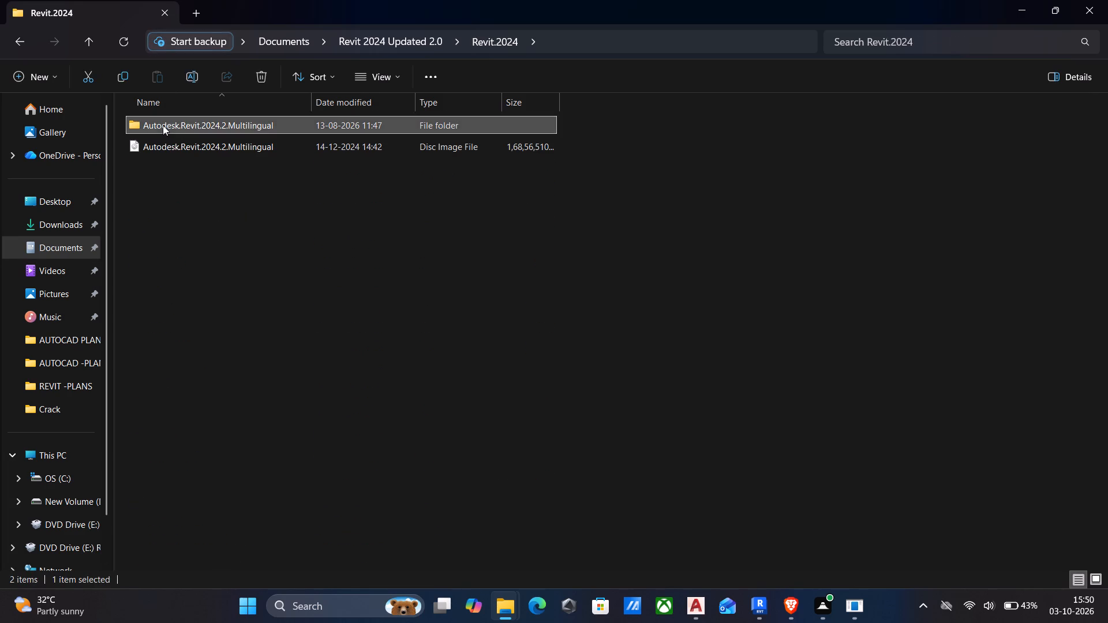
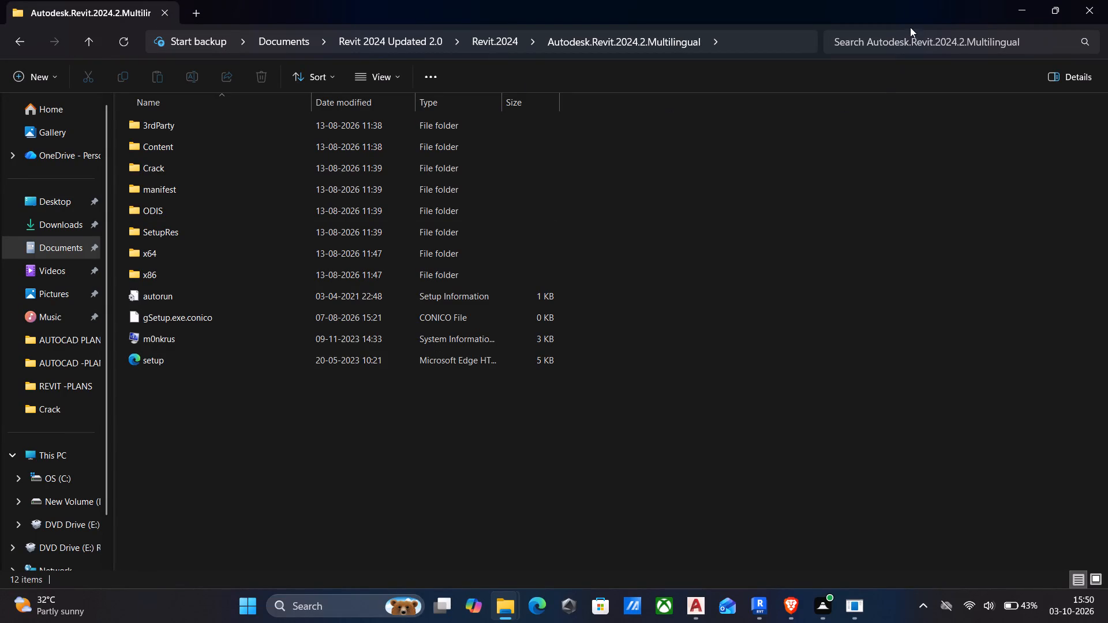
Switch to Windows Security and open the management page for the Virus & threat protection settings.
left_click(369, 600)
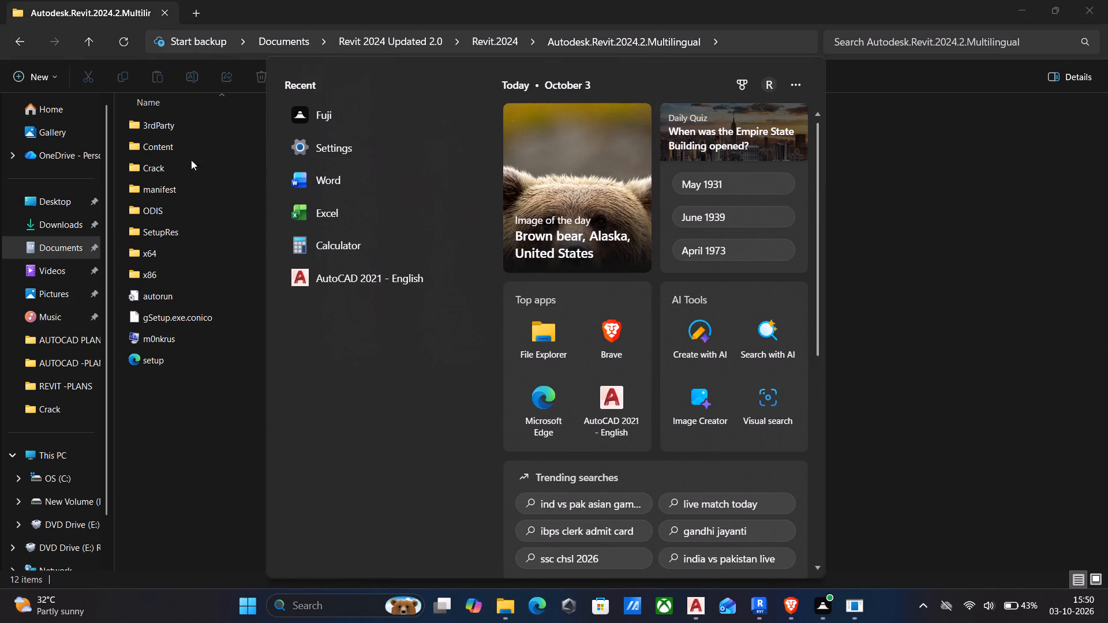
type("vi")
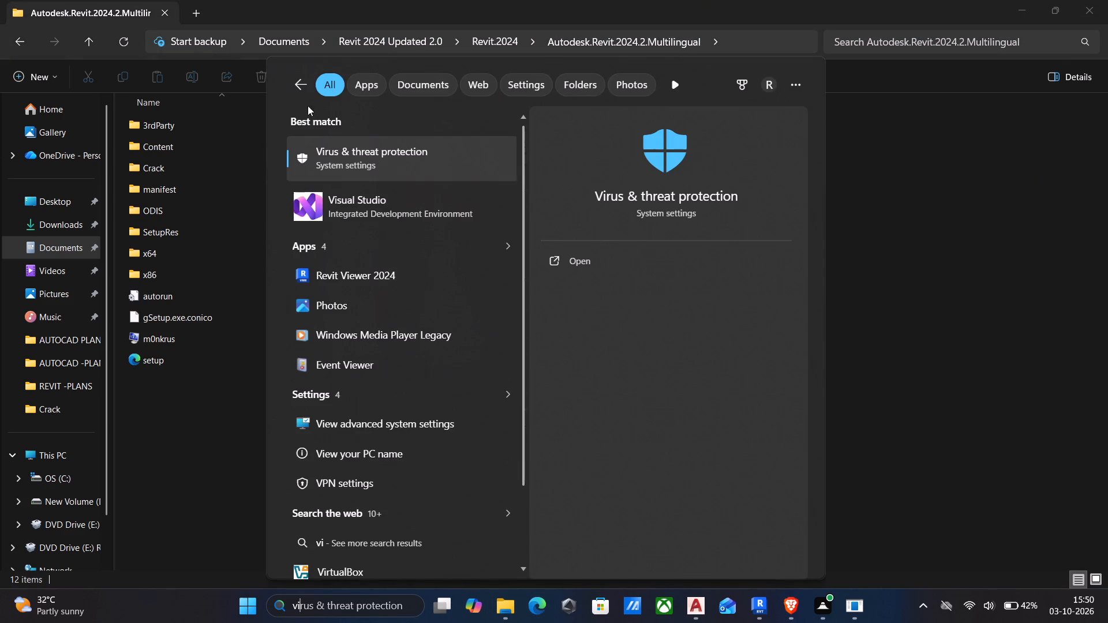
left_click(434, 147)
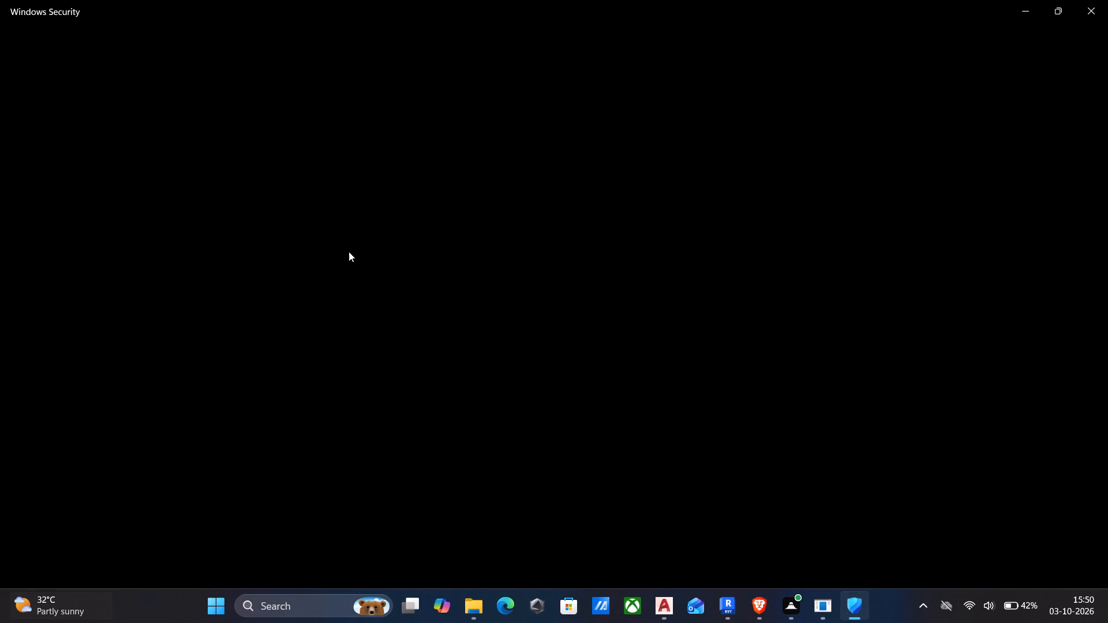
scroll(298, 310, "down", 5)
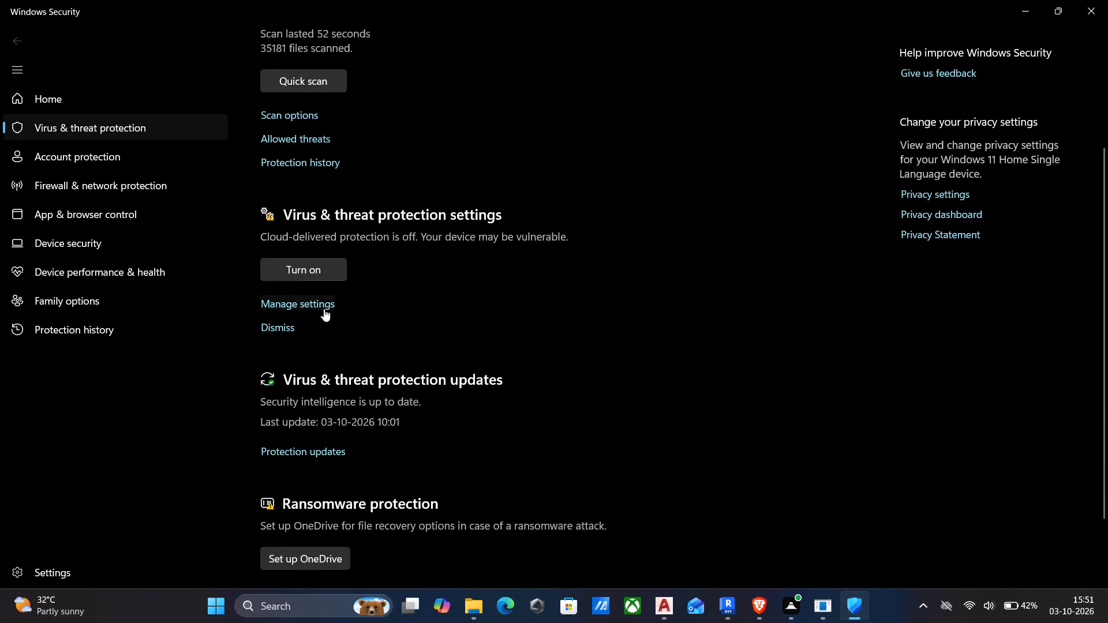
left_click(324, 309)
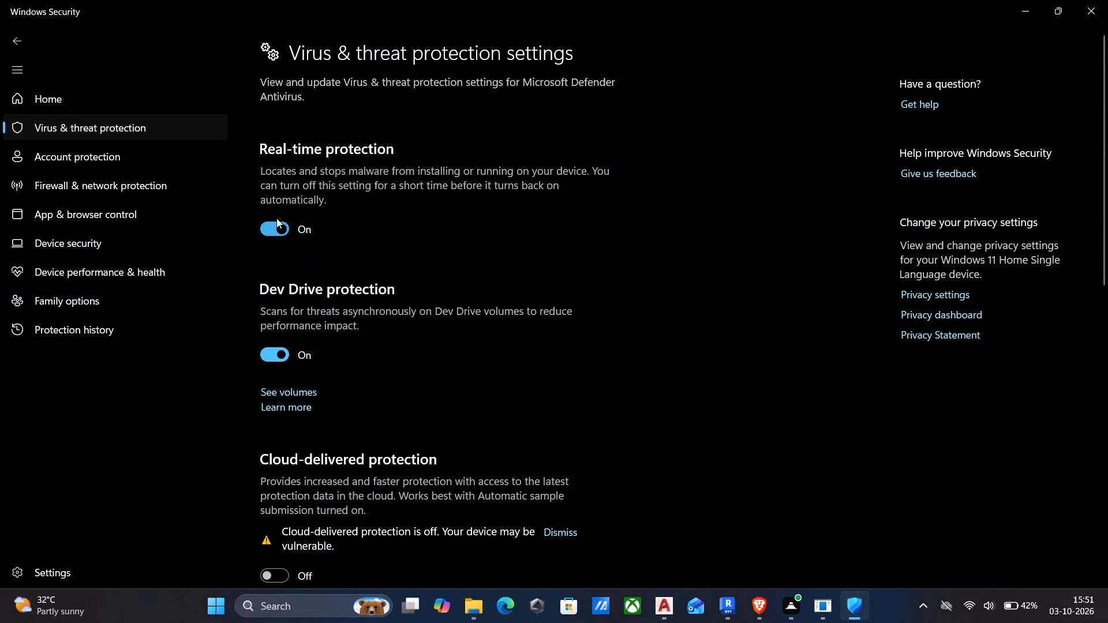
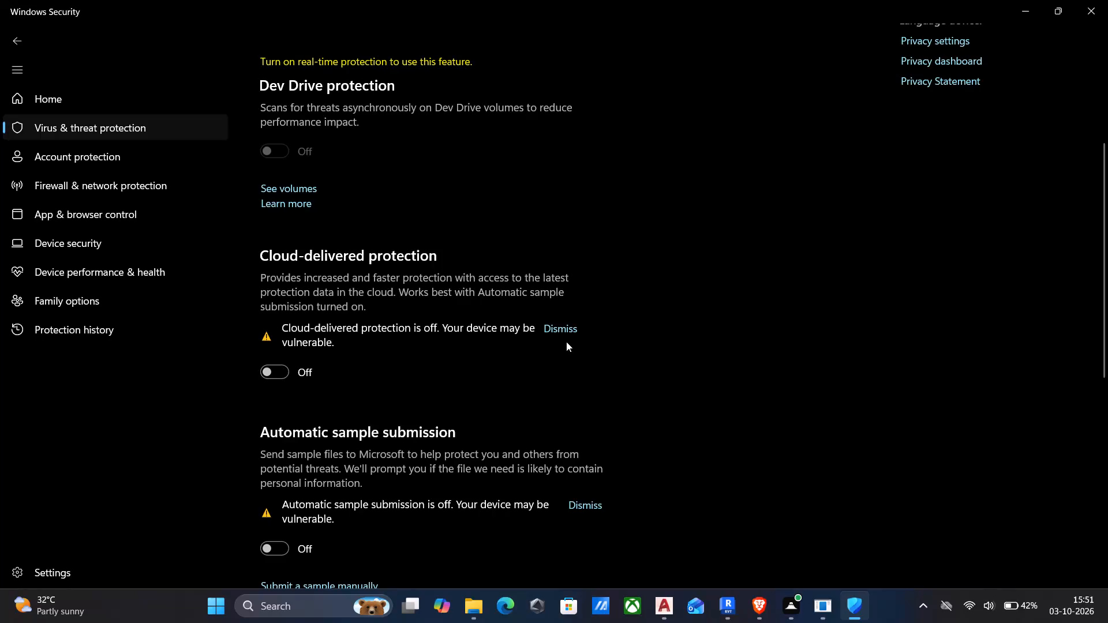
Dismiss the warnings for Cloud-delivered protection, Automatic sample submission and Tamper Protection in the Virus & threat protection settings.
left_click(569, 328)
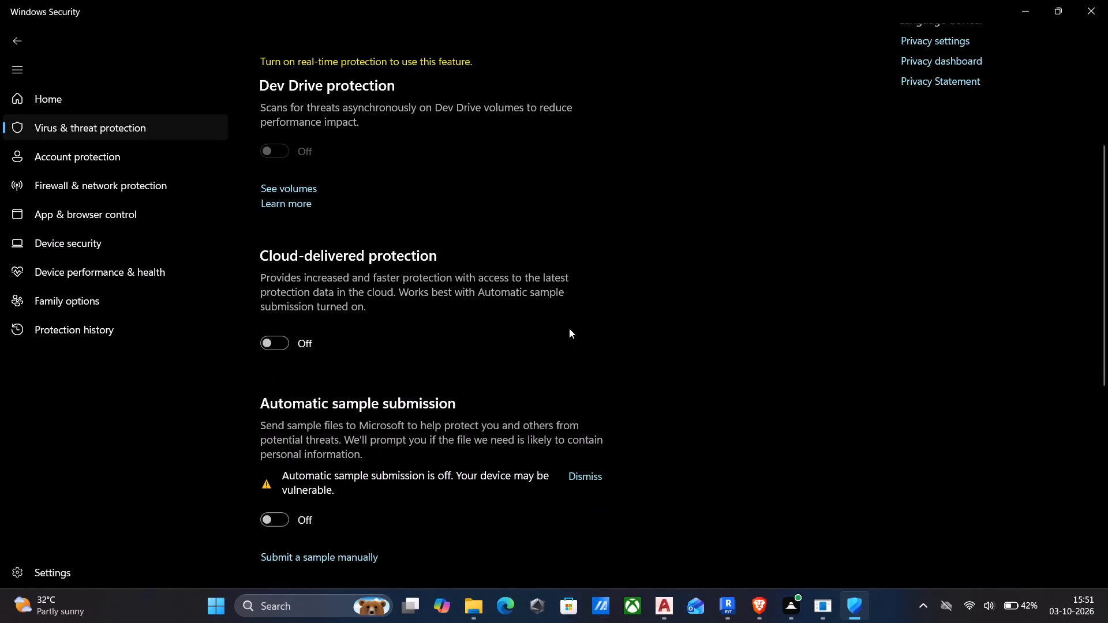
scroll(570, 328, "down", 2)
left_click(601, 304)
scroll(589, 327, "down", 3)
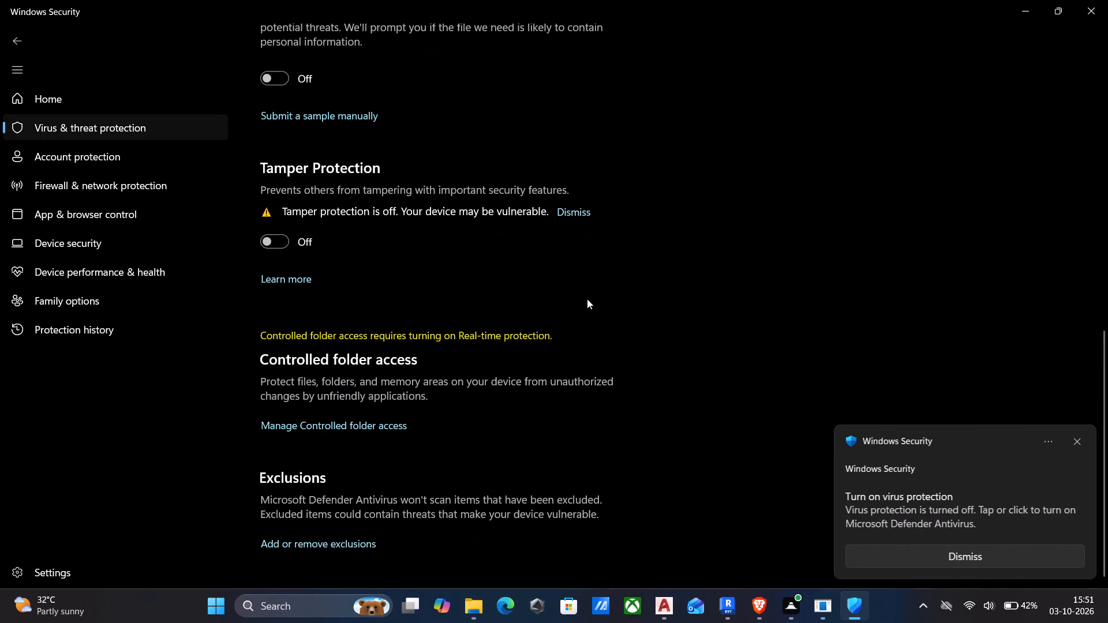
left_click(582, 212)
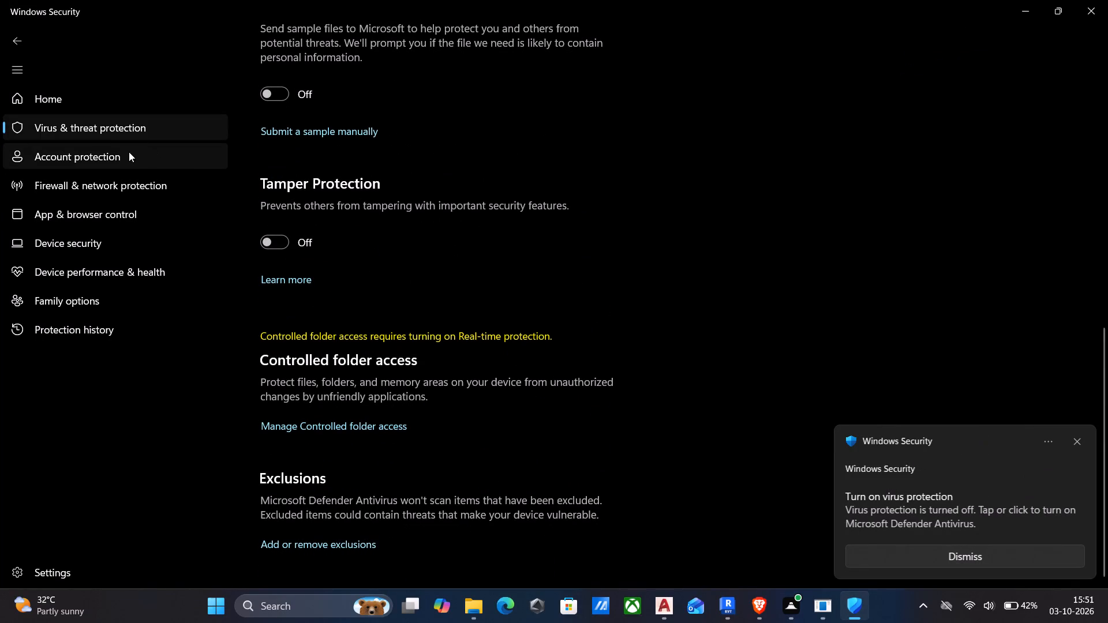
Turn off Microsoft Defender Firewall for the Domain network under Firewall & network protection.
left_click(128, 179)
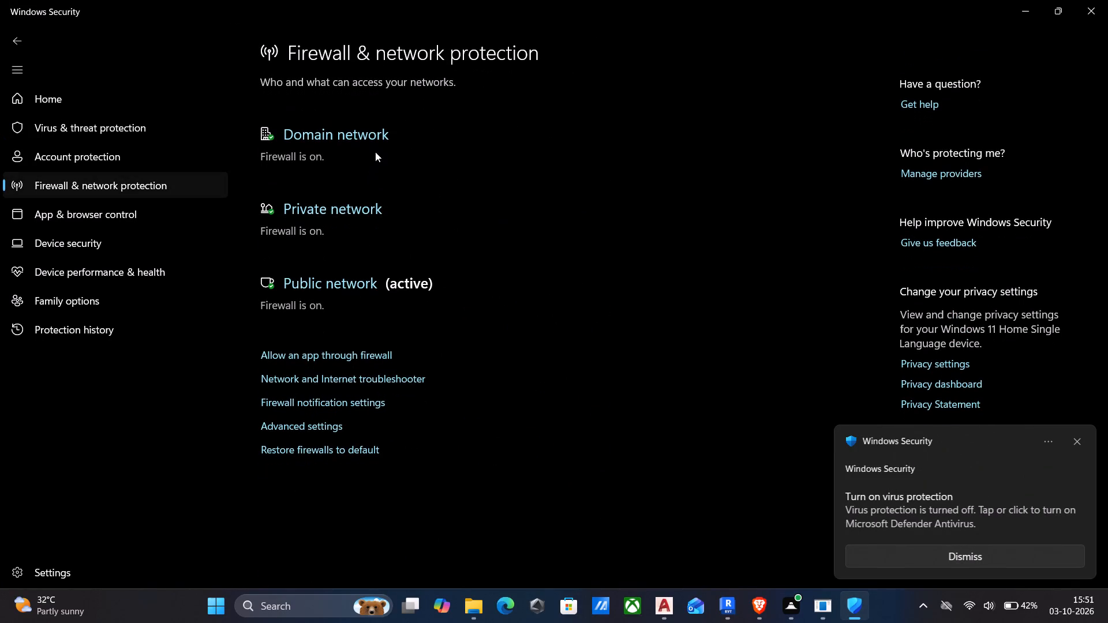
left_click(382, 133)
left_click(282, 285)
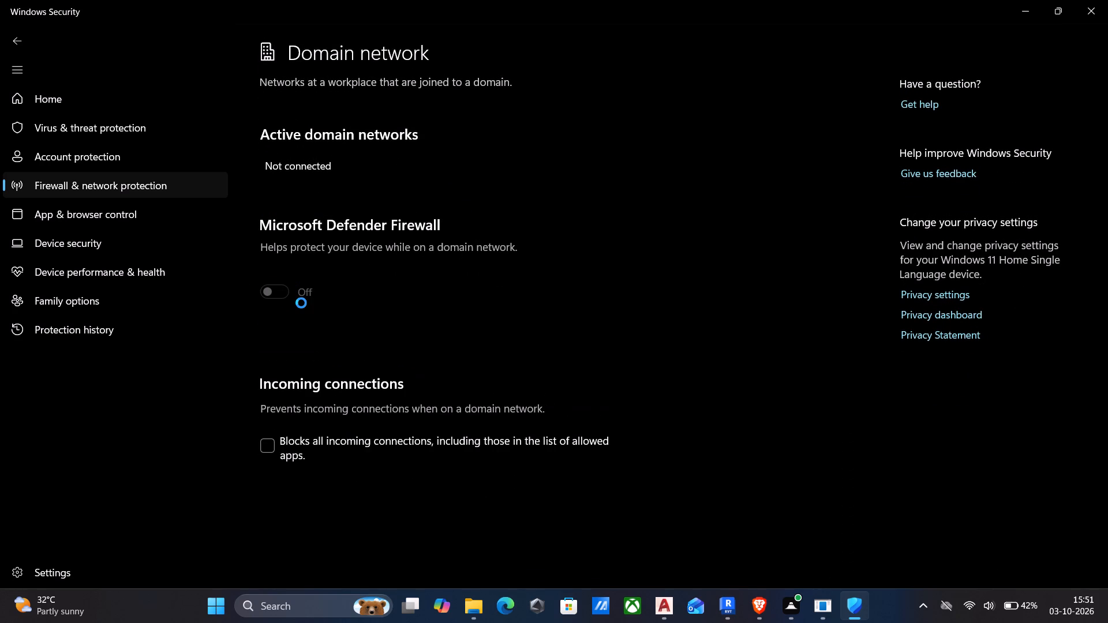
Return to Firewall & network protection and open the Private network firewall settings.
left_click(106, 190)
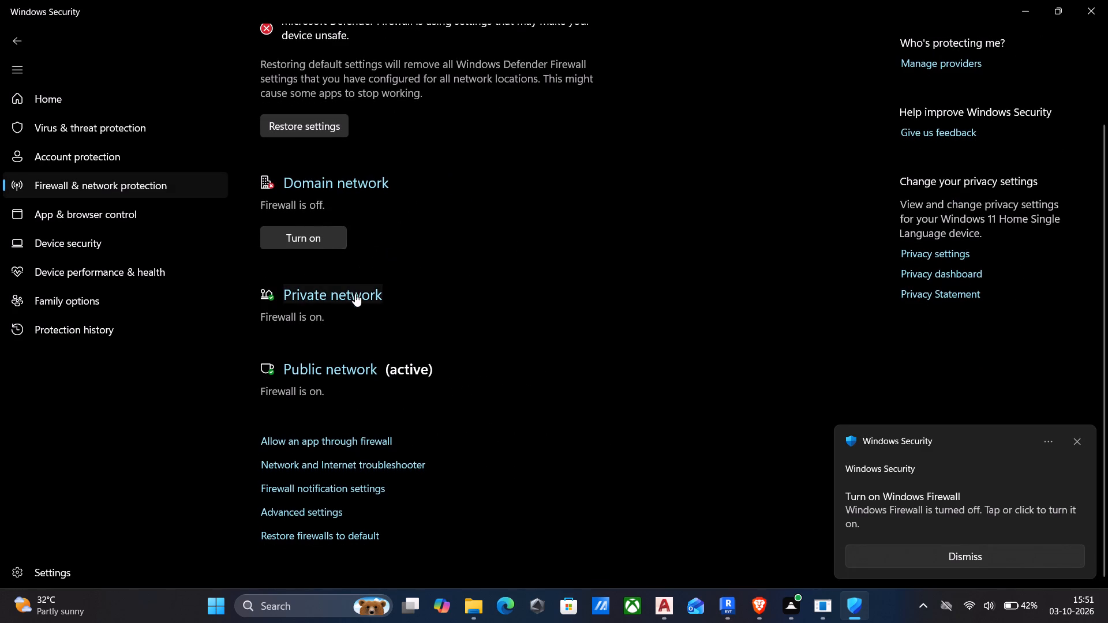
left_click(355, 294)
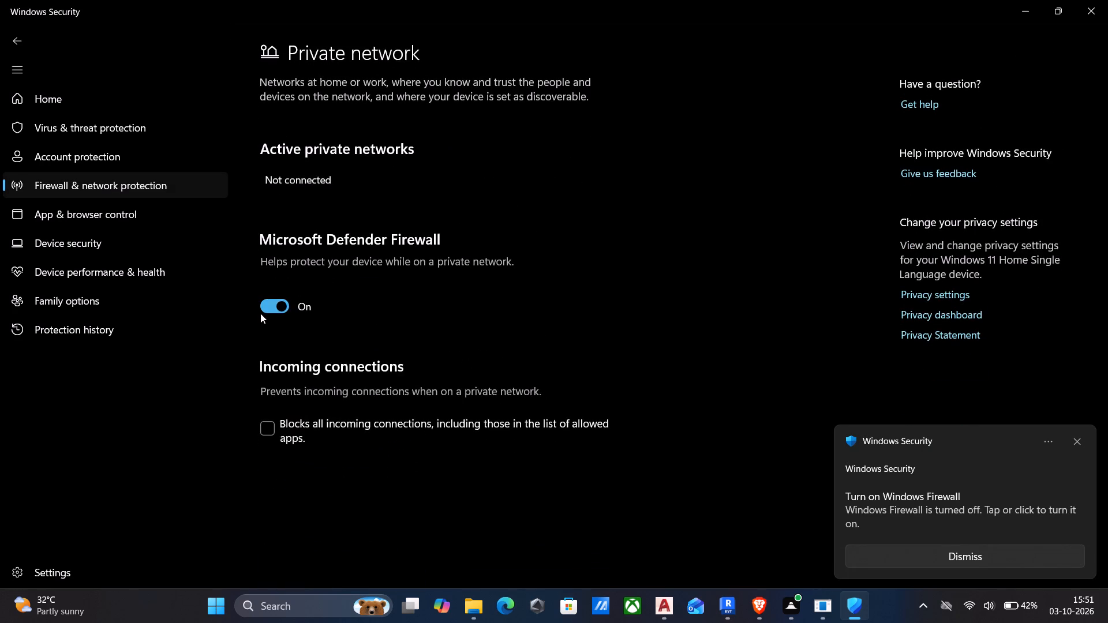
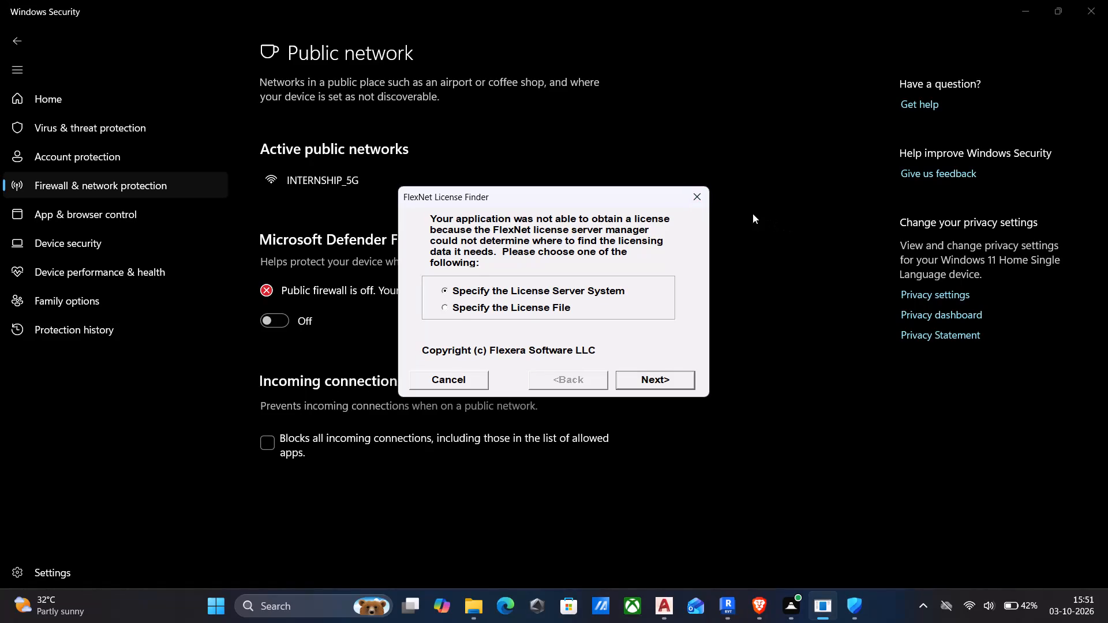
Dismiss the FlexNet License Finder and the Licensing Error dialog from the Revit 2024 launch.
left_click(706, 201)
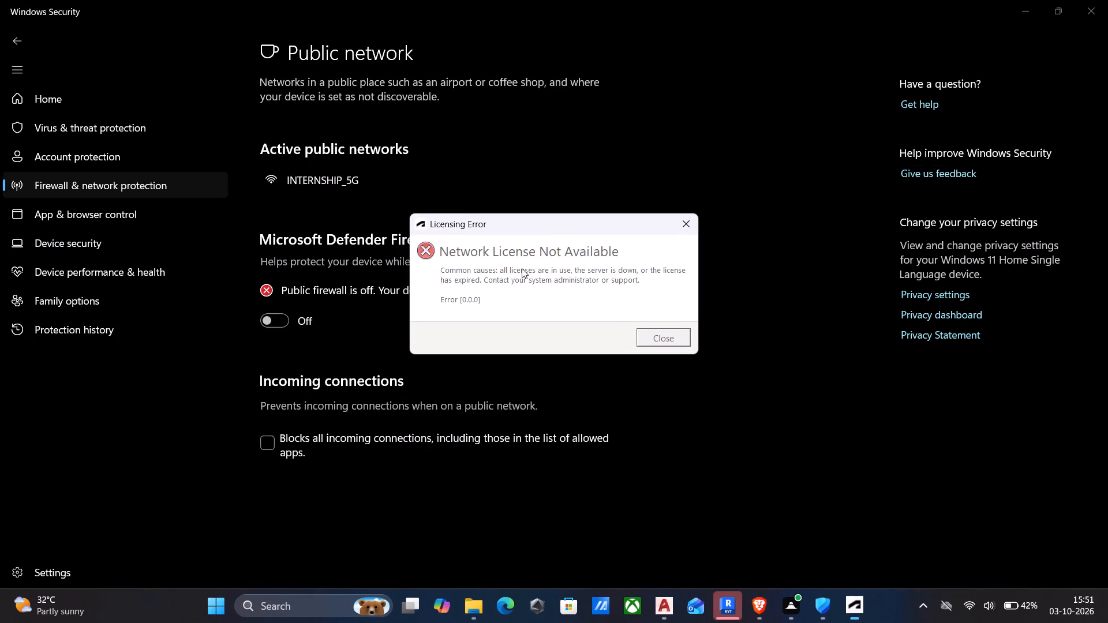
left_click(687, 222)
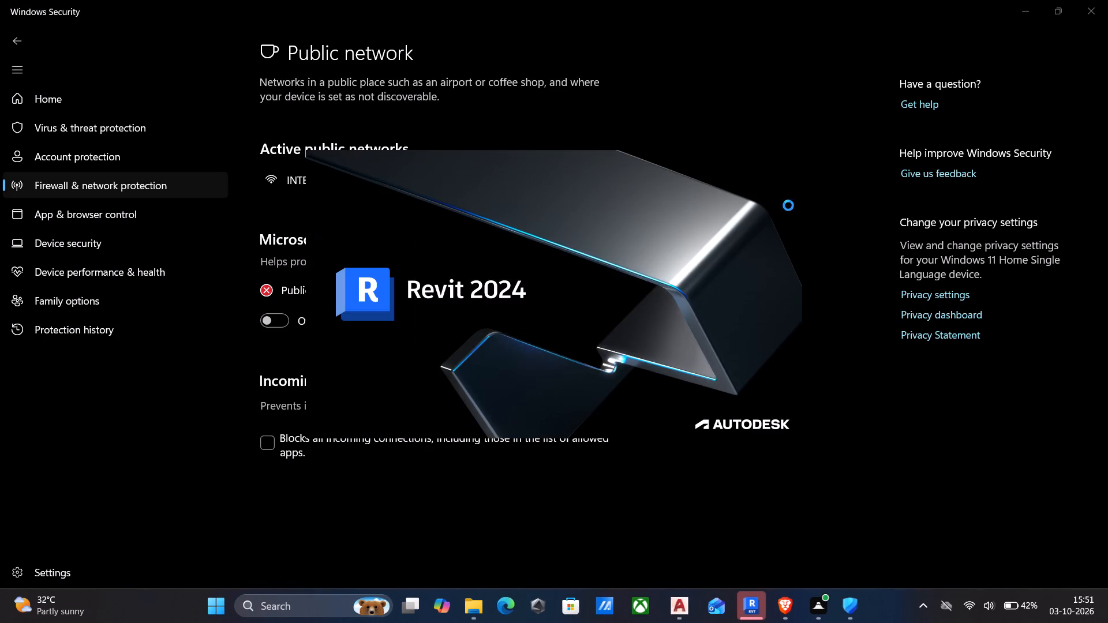
left_click(657, 352)
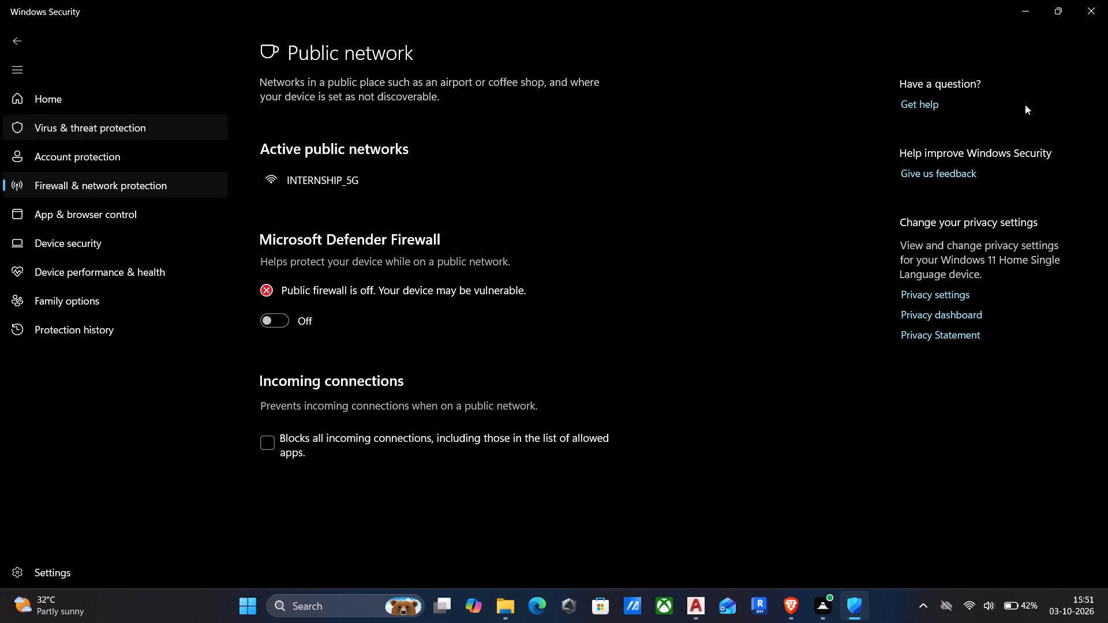
Close the Windows Security window.
left_click(1107, 0)
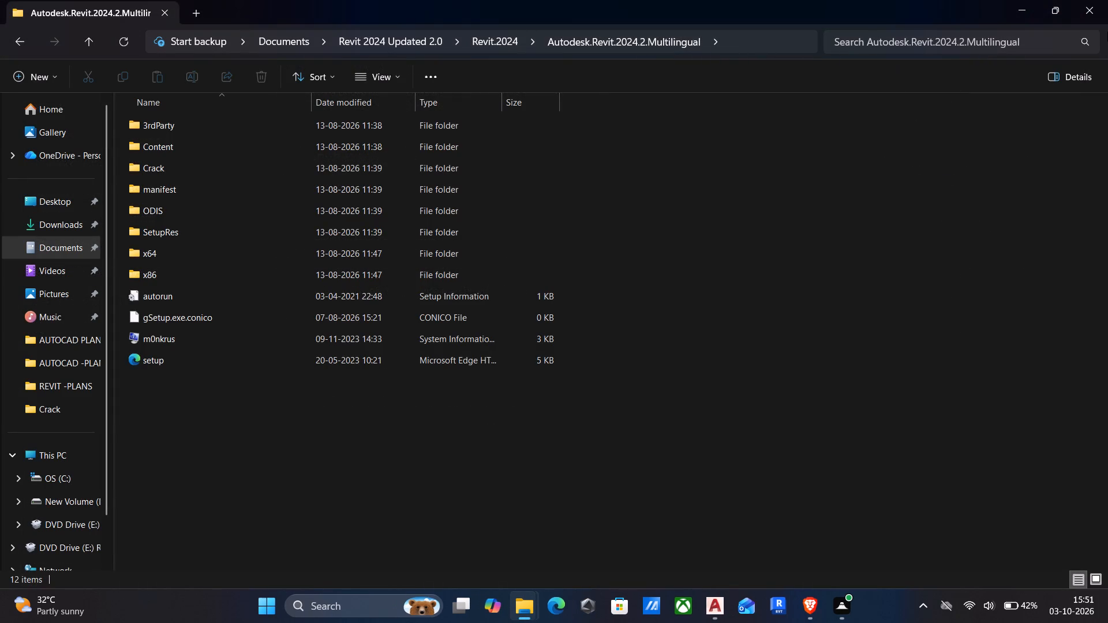
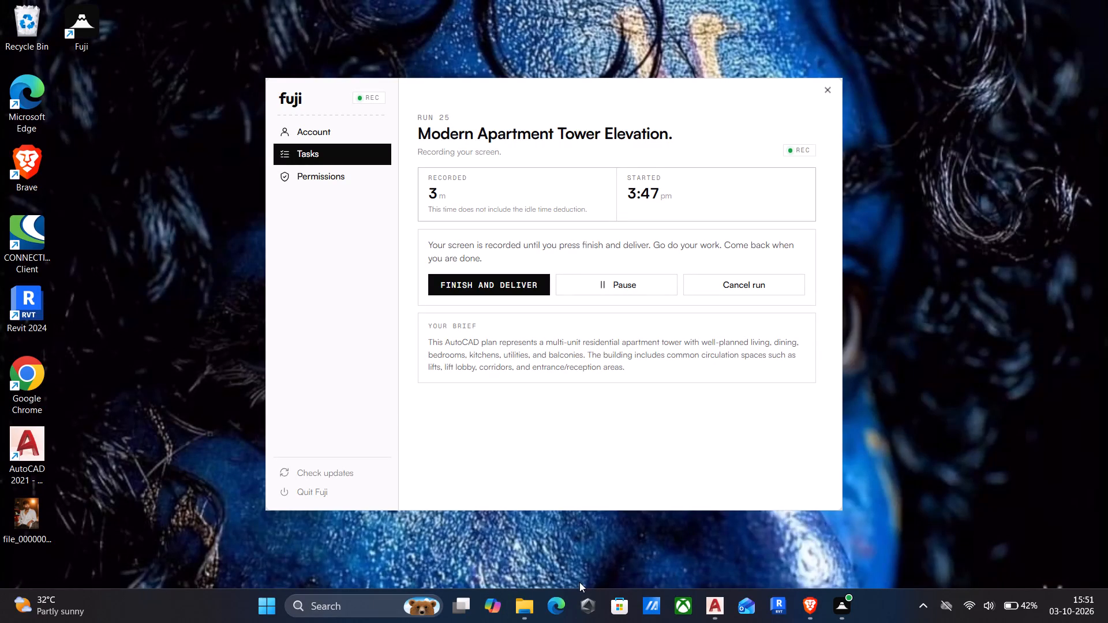
Look through the D: drive, Documents, C: drive and Downloads folder for the Revit 2024 installation files.
left_click(519, 595)
scroll(147, 425, "down", 4)
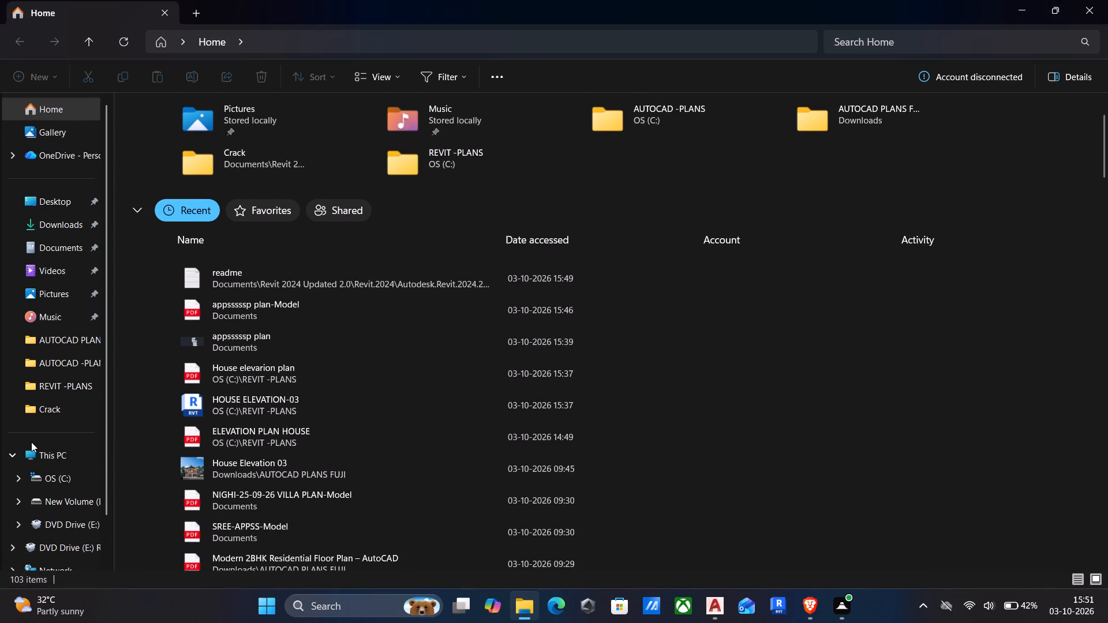
left_click(38, 461)
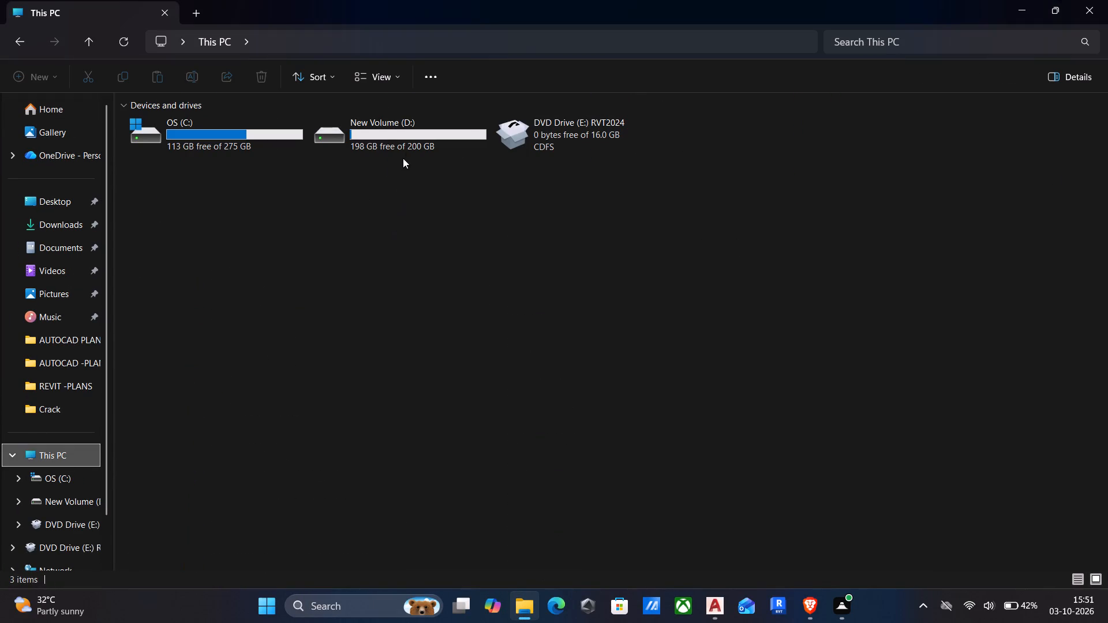
double_click(414, 138)
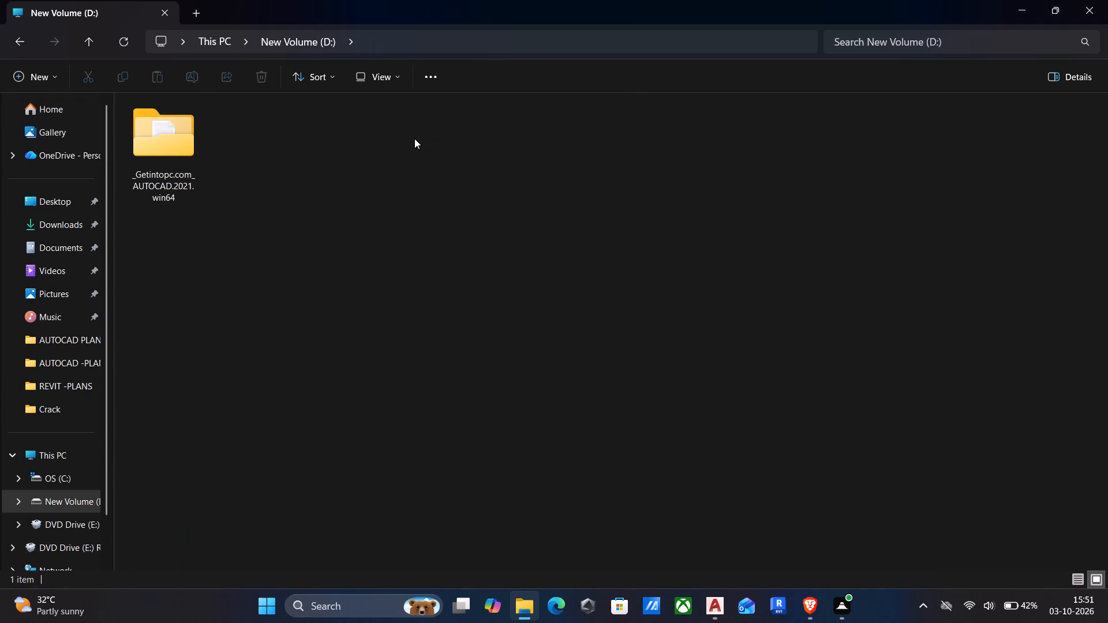
left_click(65, 248)
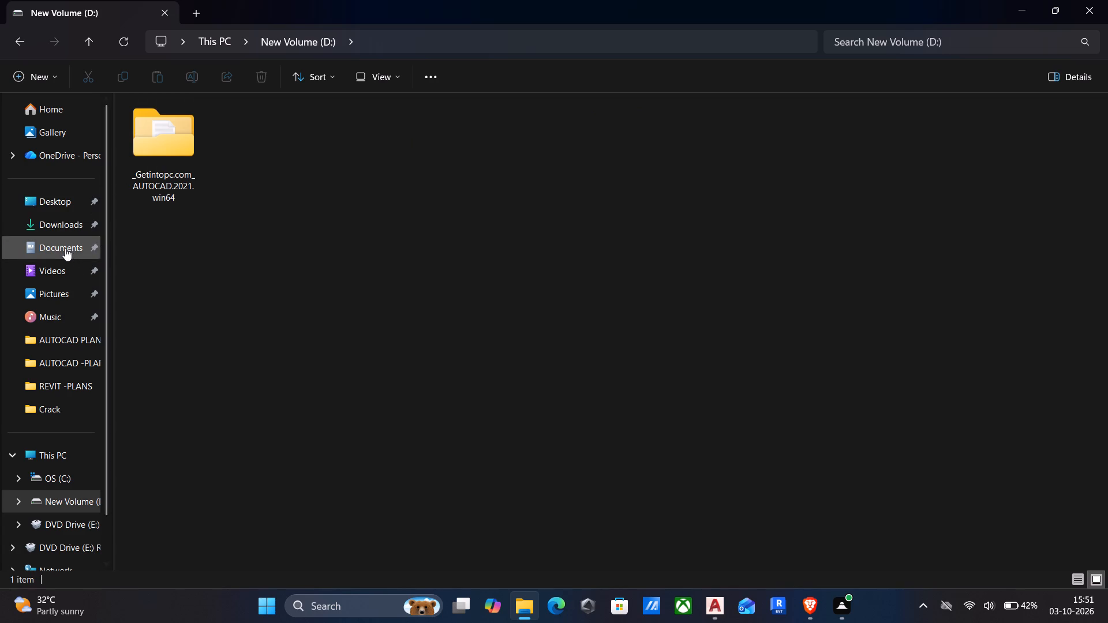
scroll(51, 279, "down", 3)
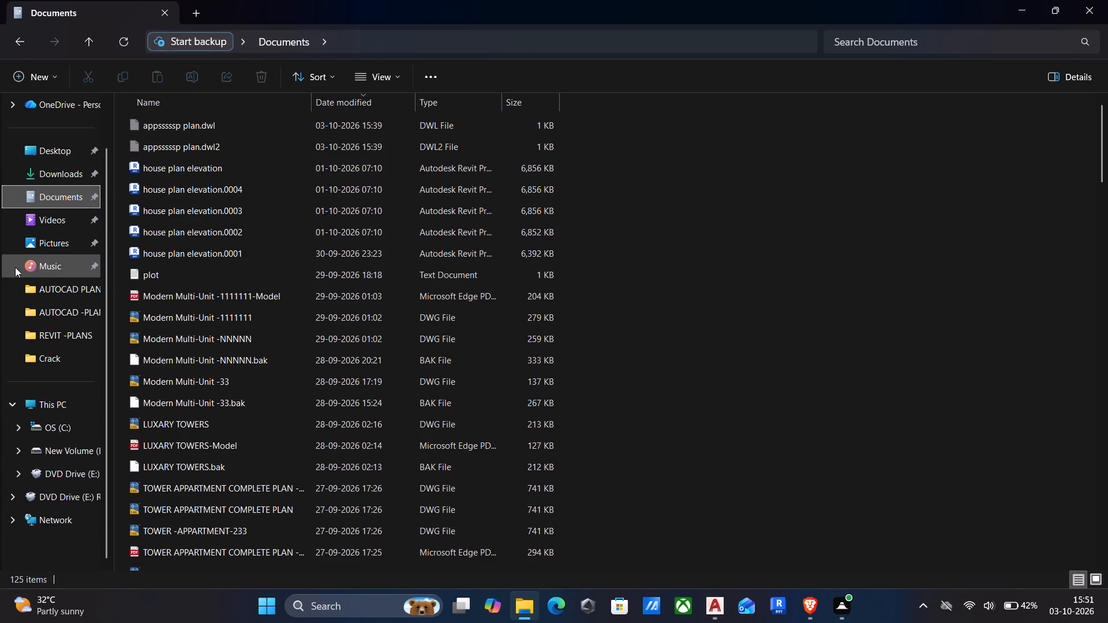
scroll(39, 286, "down", 4)
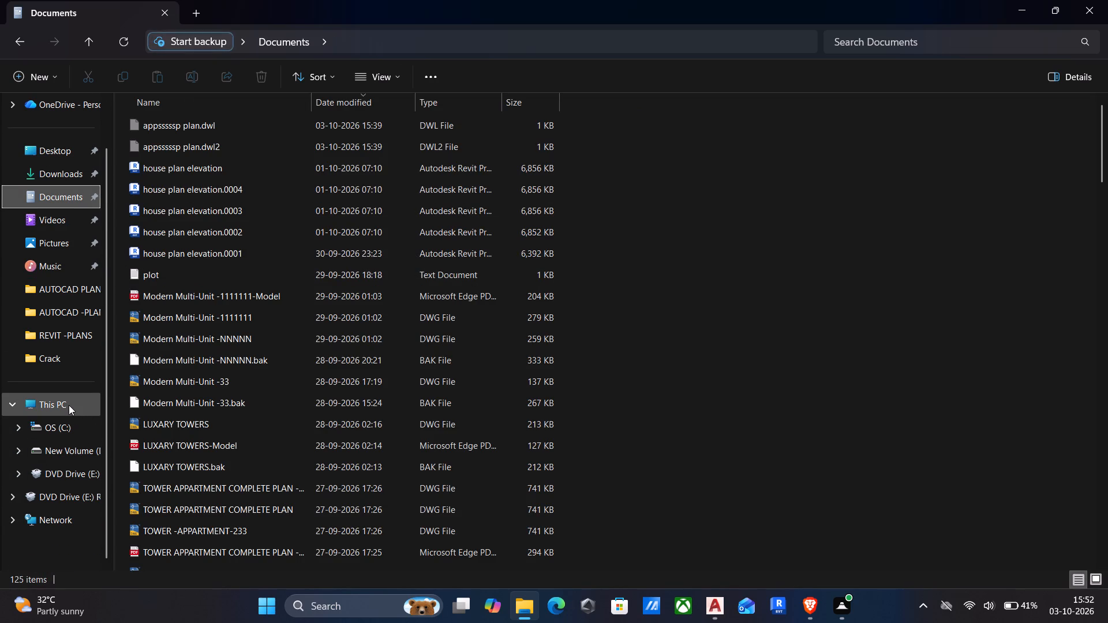
left_click(69, 405)
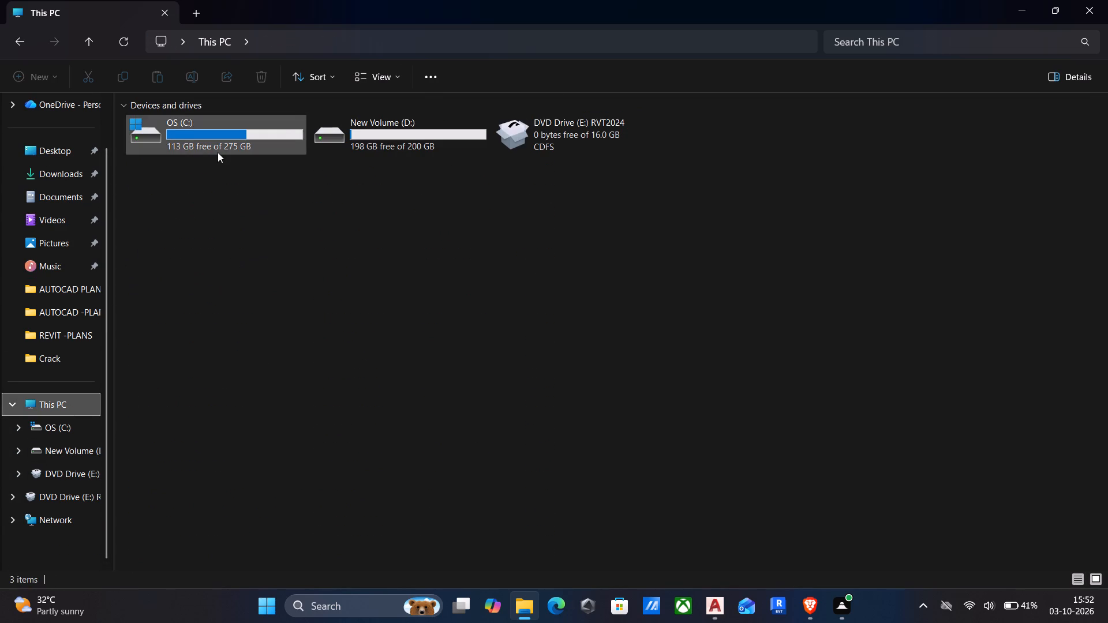
double_click(218, 152)
scroll(148, 342, "down", 3)
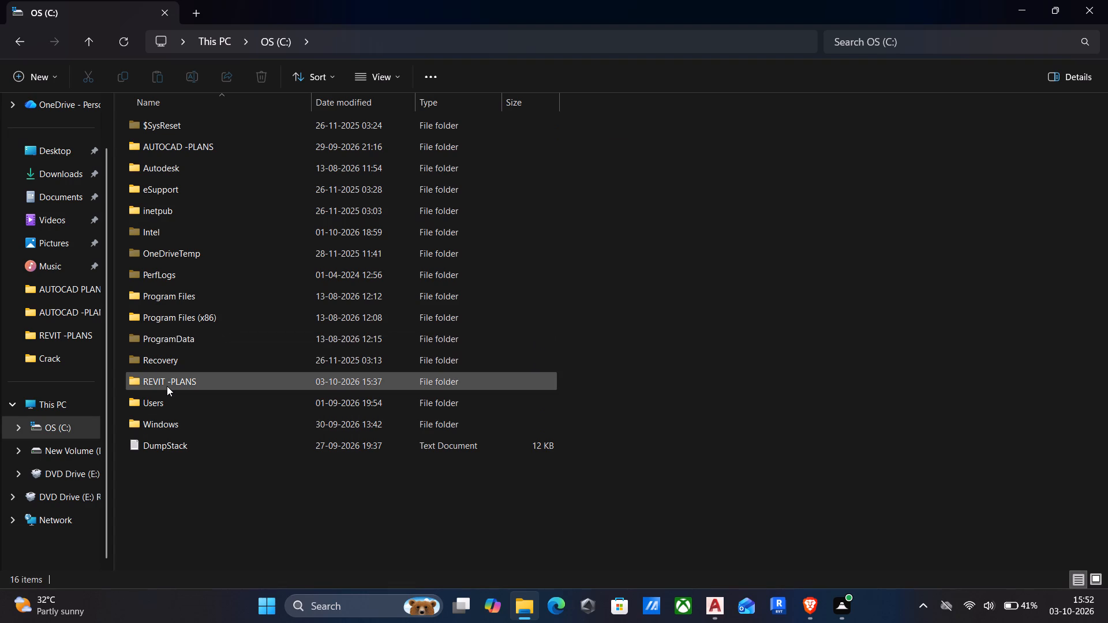
left_click(65, 172)
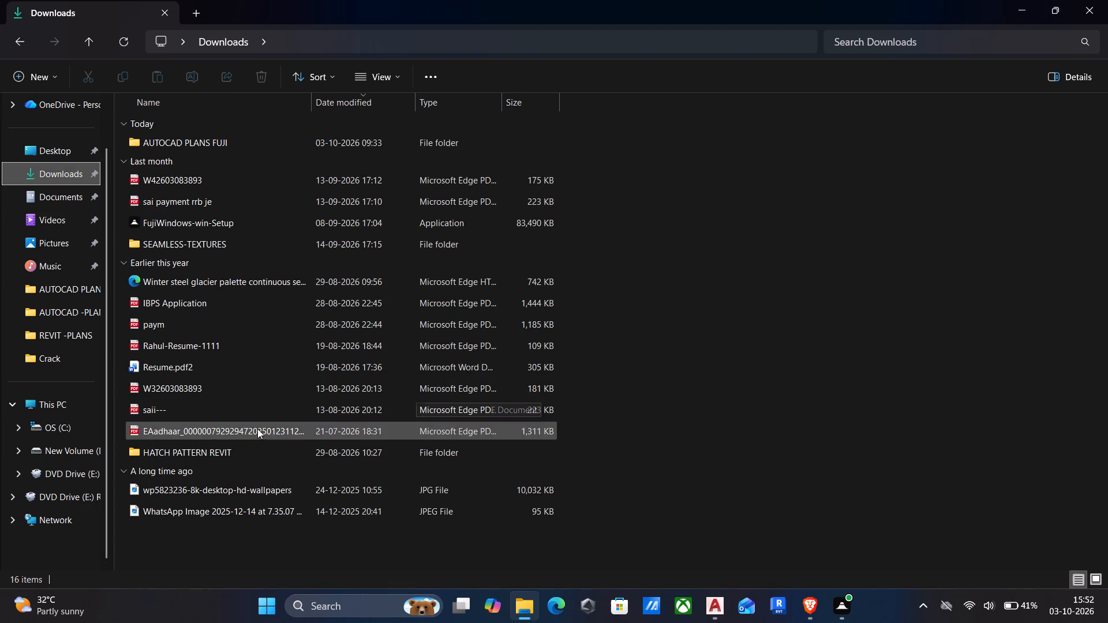
scroll(8, 219, "down", 4)
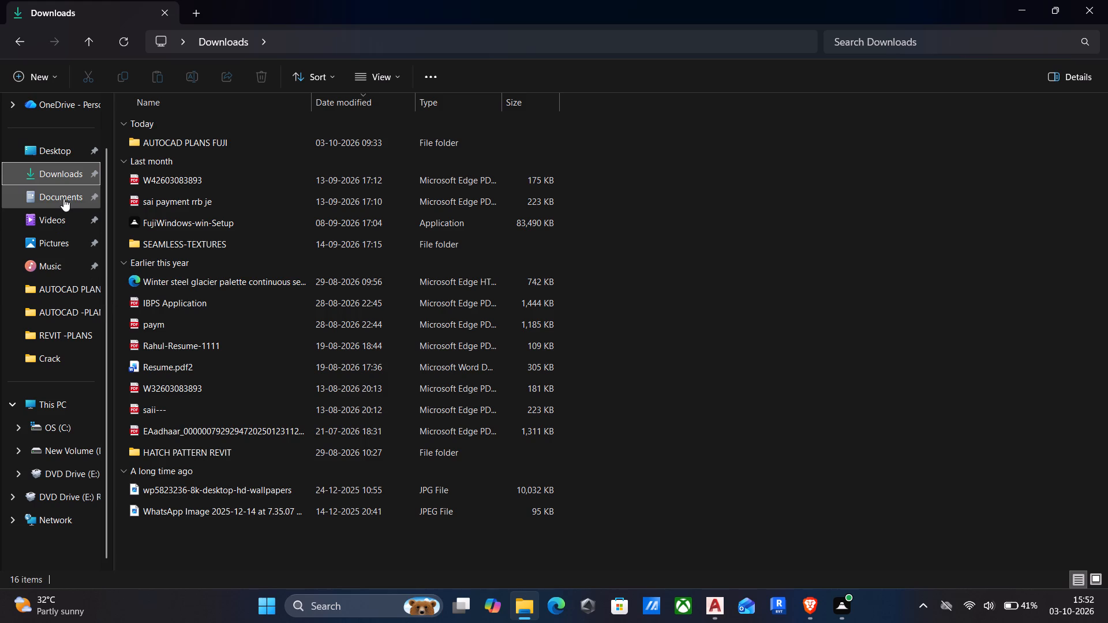
Open the Autodesk.Revit.2024.2.Multilingual folder inside Documents, Revit 2024 Updated 2.0, Revit.2024.
left_click(65, 197)
scroll(458, 223, "down", 5)
scroll(418, 389, "down", 14)
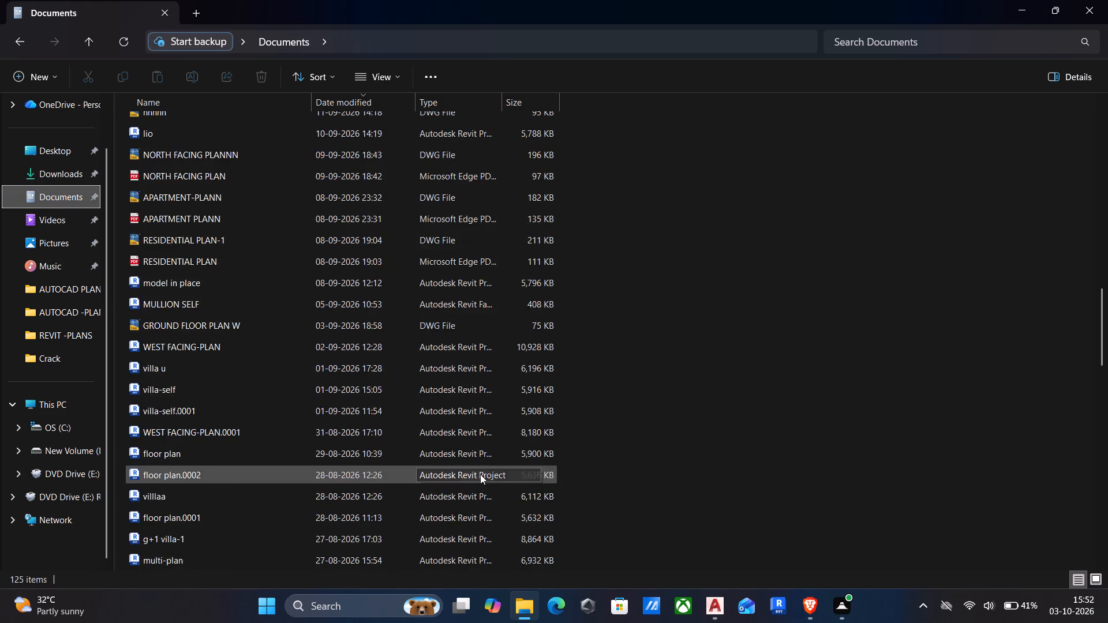
scroll(480, 474, "down", 20)
scroll(480, 474, "down", 6)
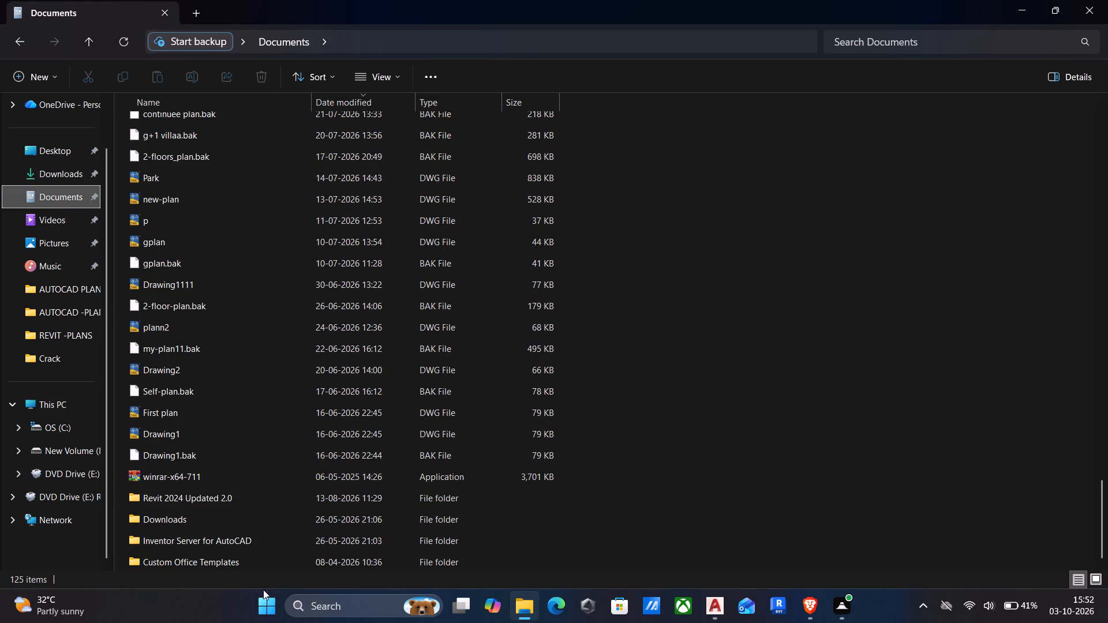
double_click(243, 494)
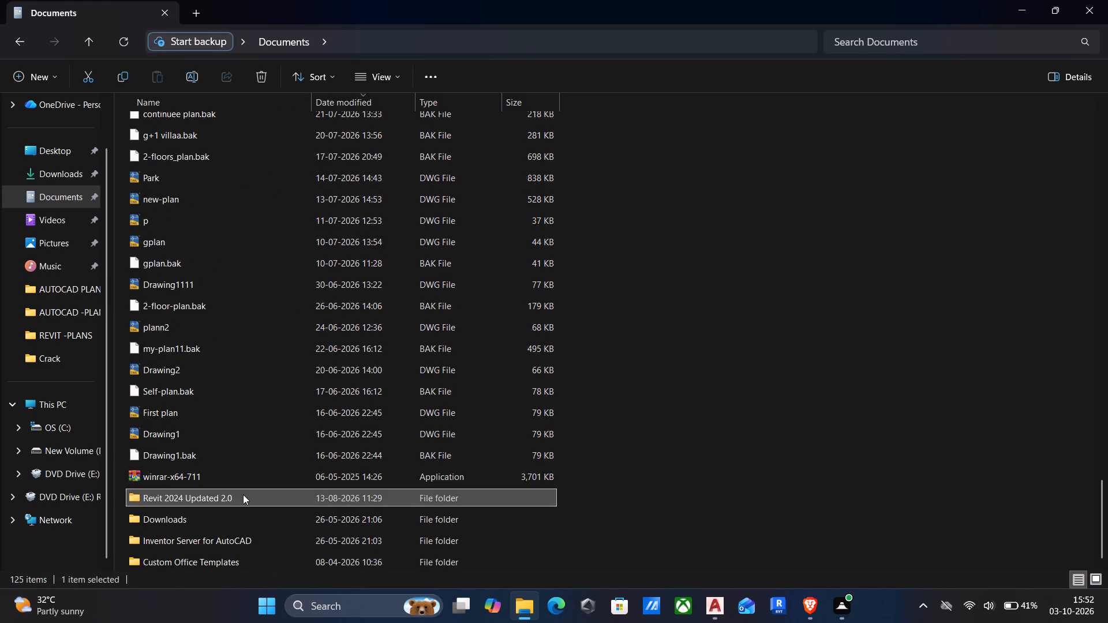
double_click(224, 119)
left_click(224, 119)
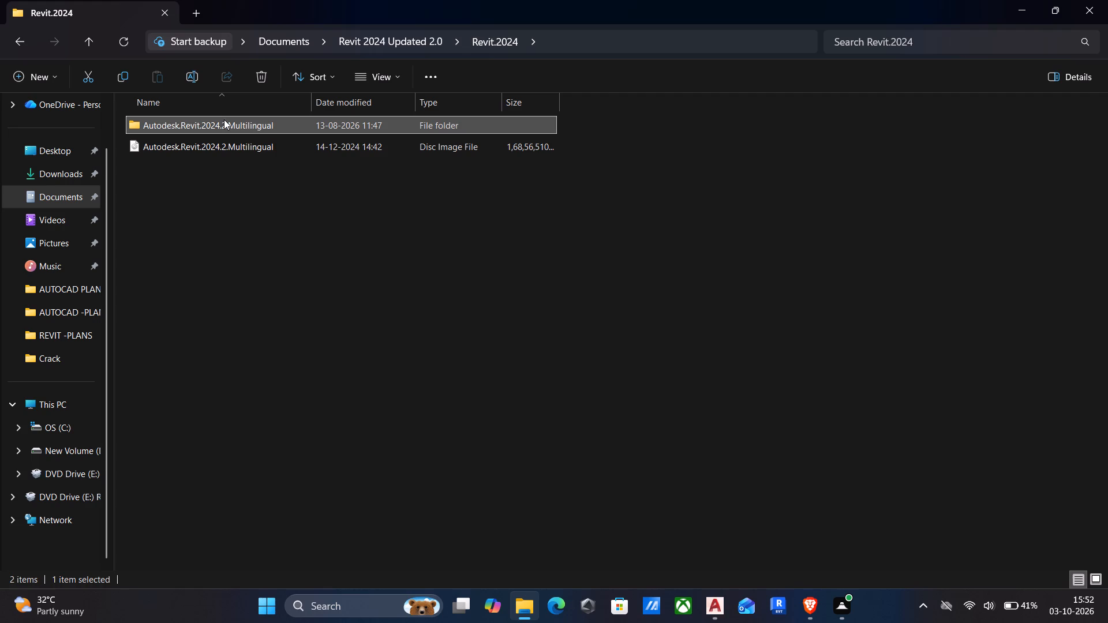
double_click(224, 119)
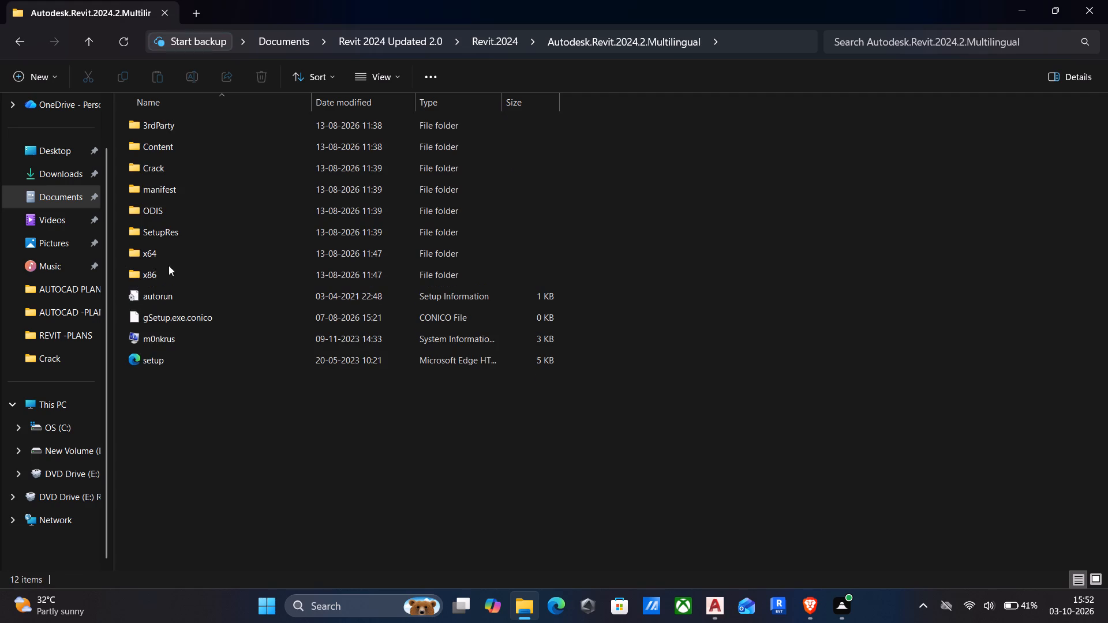
Go back to the Revit.2024 folder and view the properties of the Autodesk.Revit.2024.2.Multilingual disc image.
left_click(89, 47)
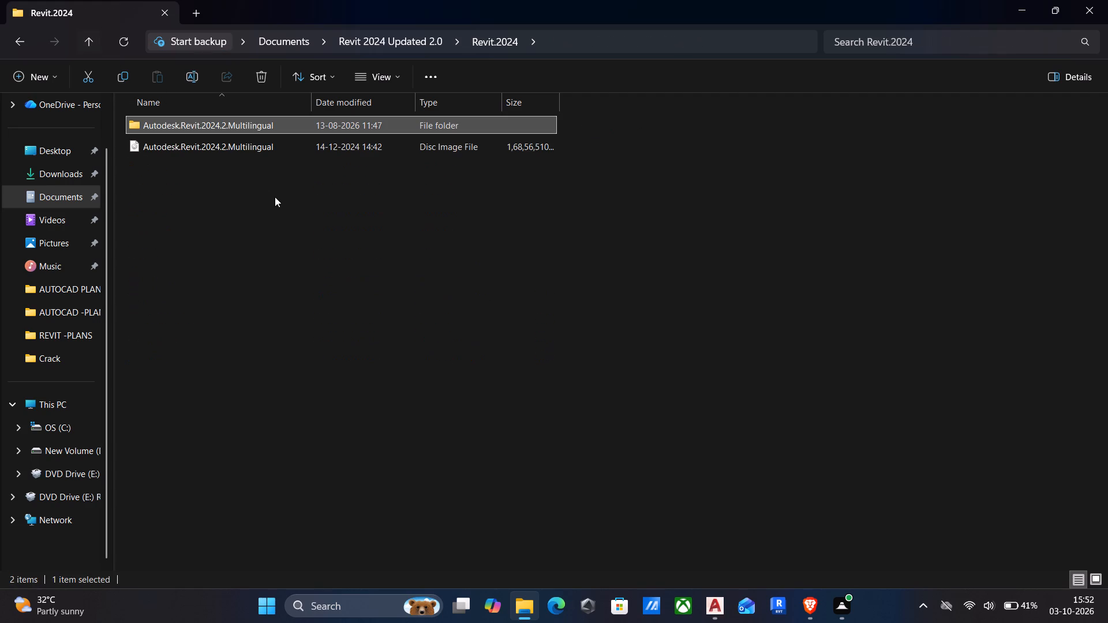
left_click(241, 153)
right_click(241, 153)
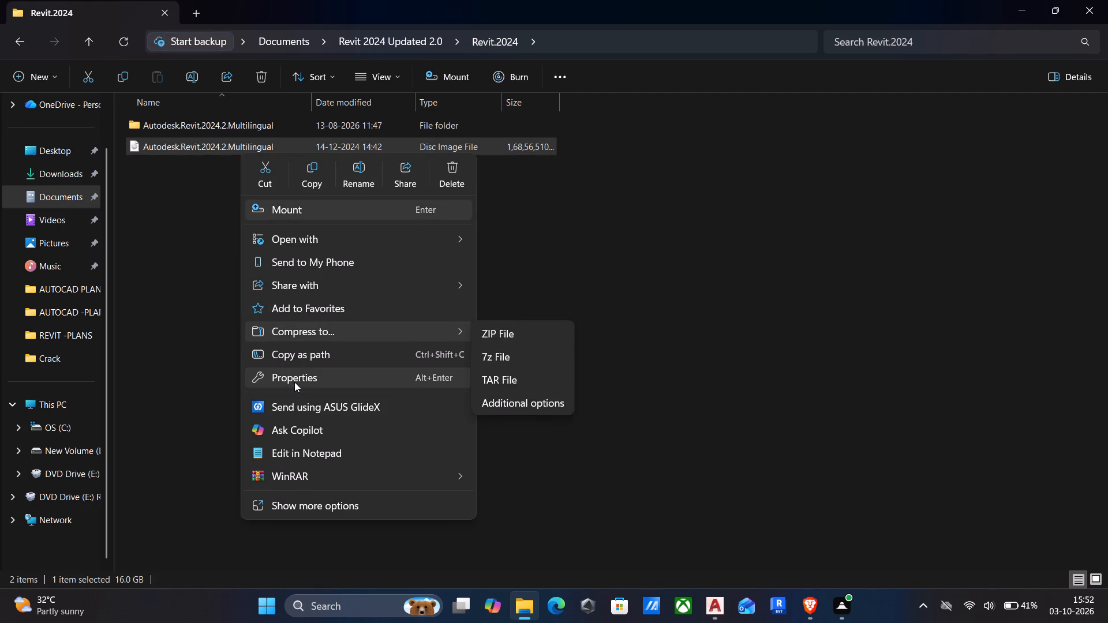
left_click(294, 382)
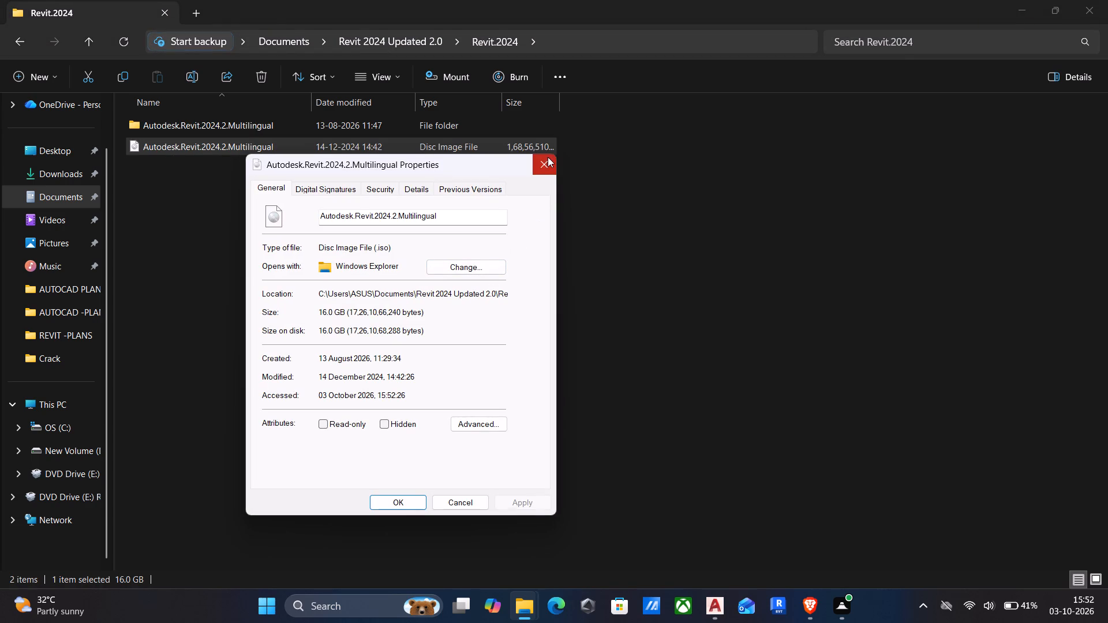
left_click(548, 157)
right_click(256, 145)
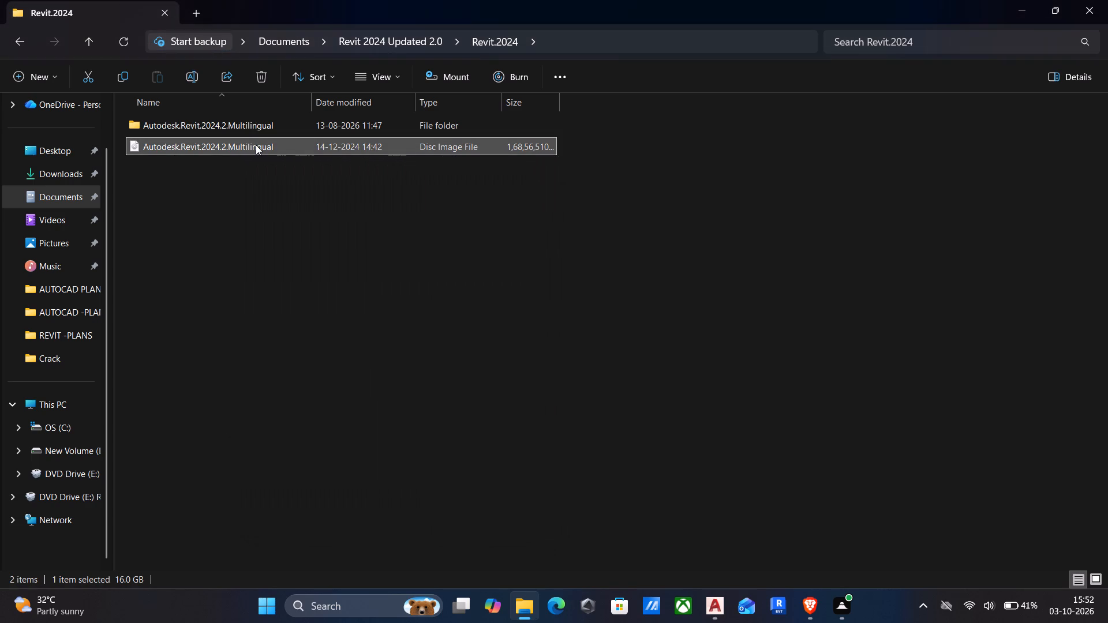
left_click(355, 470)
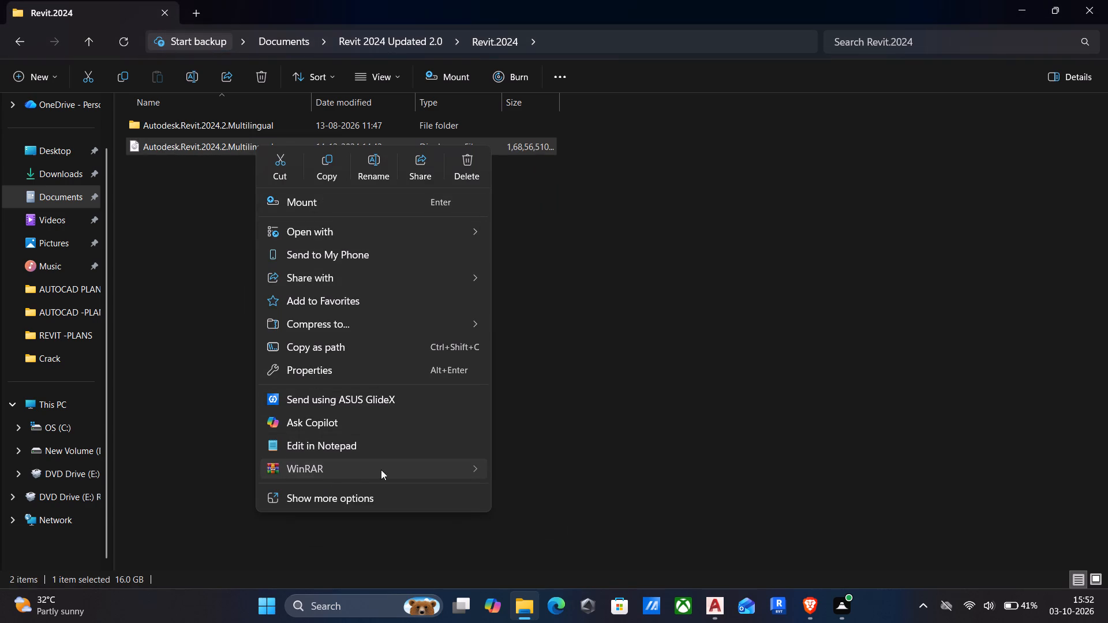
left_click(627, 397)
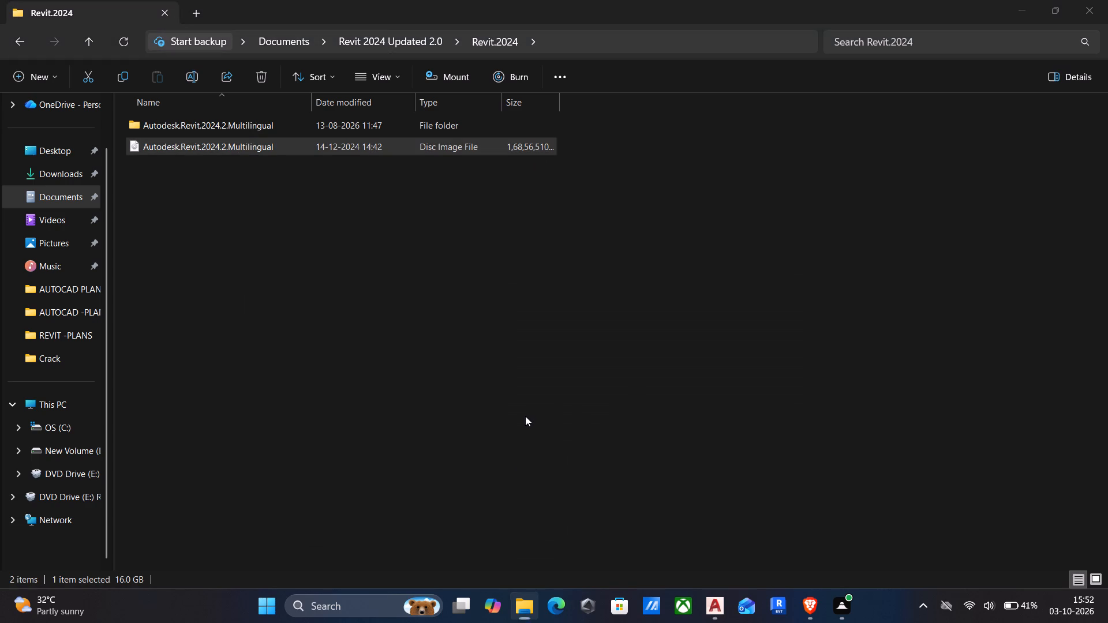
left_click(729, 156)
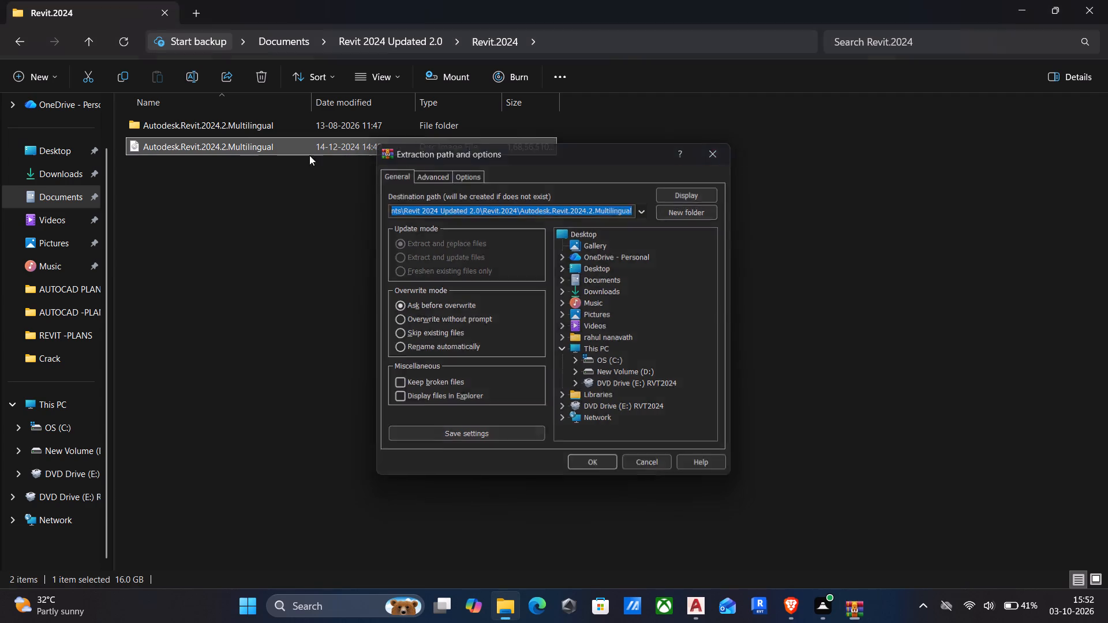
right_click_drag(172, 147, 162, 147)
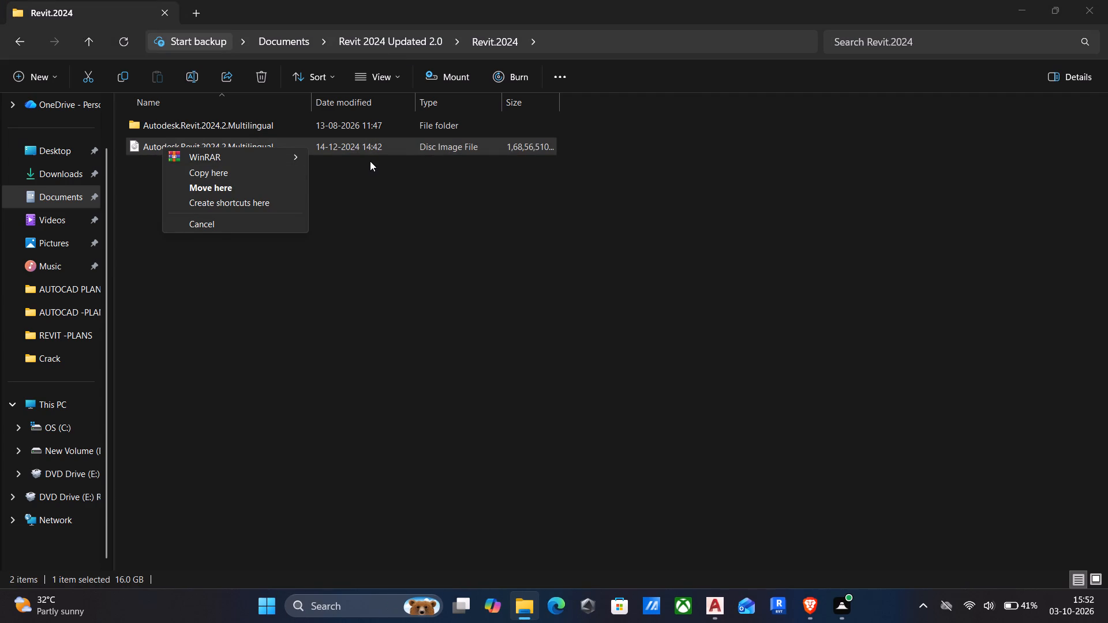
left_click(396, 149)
Mount the Autodesk.Revit.2024.2.Multilingual disc image.
right_click(424, 145)
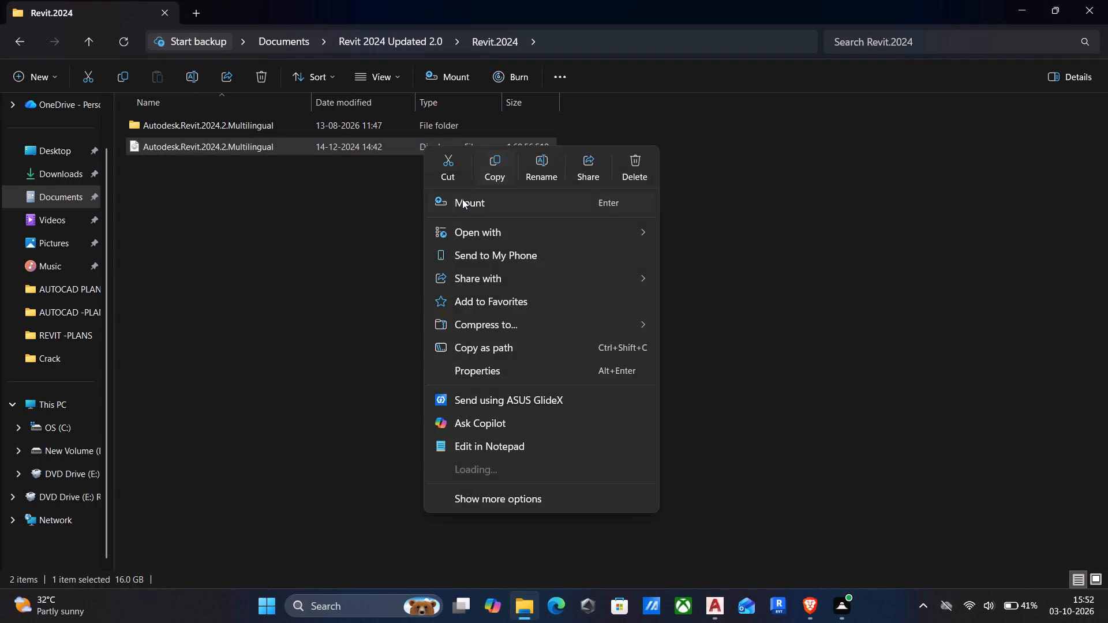
left_click(462, 199)
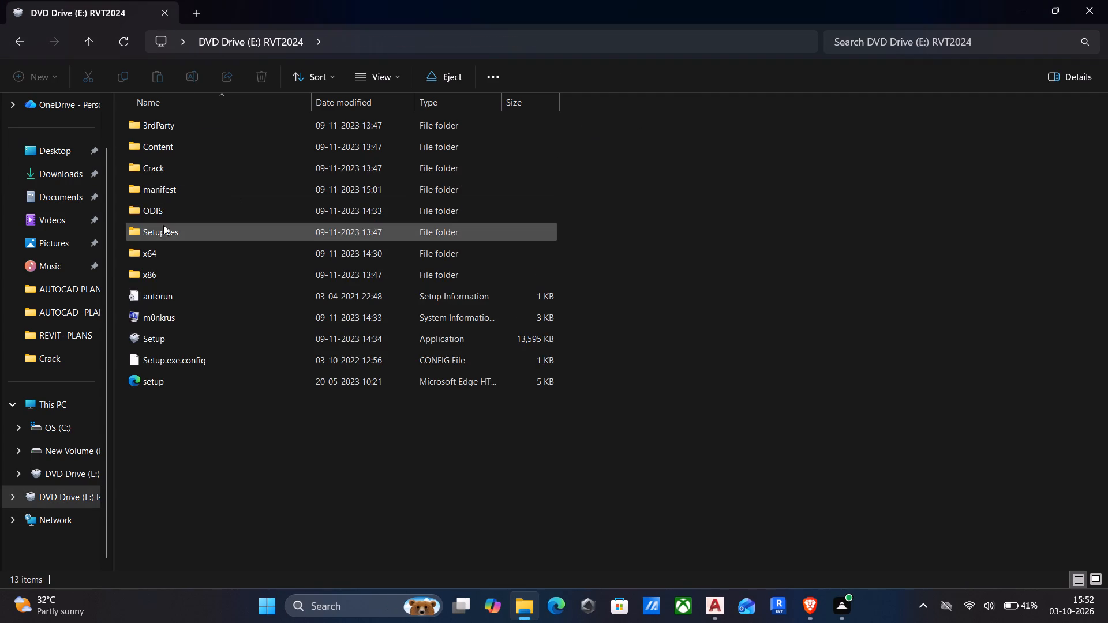
Open the Crack folder on the RVT2024 disc and bring up the available actions for the AdskNLM application.
double_click(181, 166)
left_click(216, 127)
right_click(216, 127)
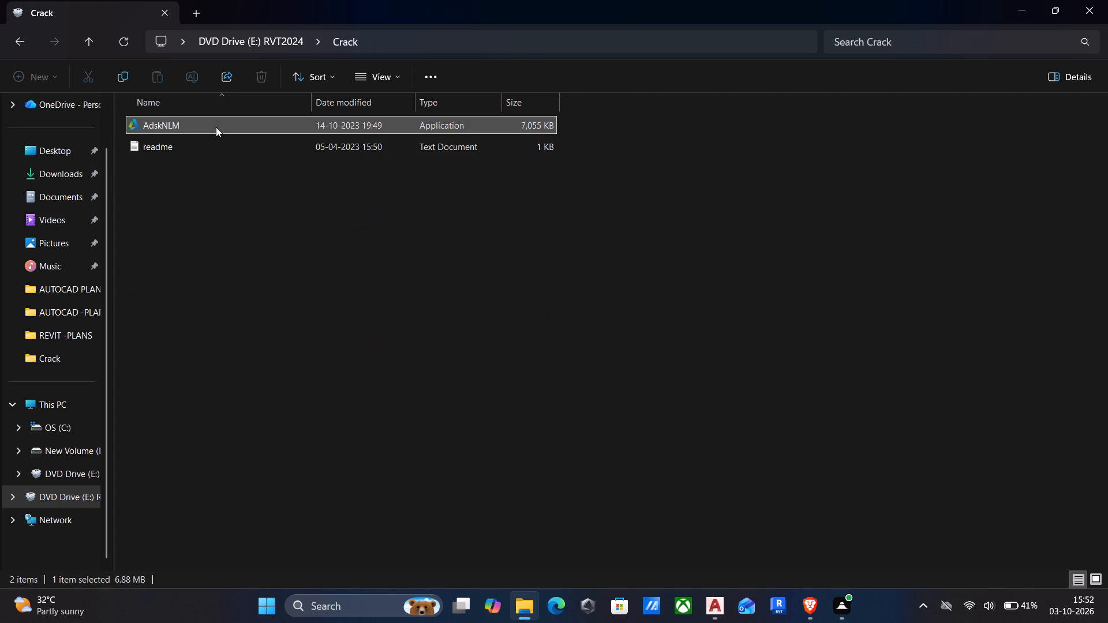
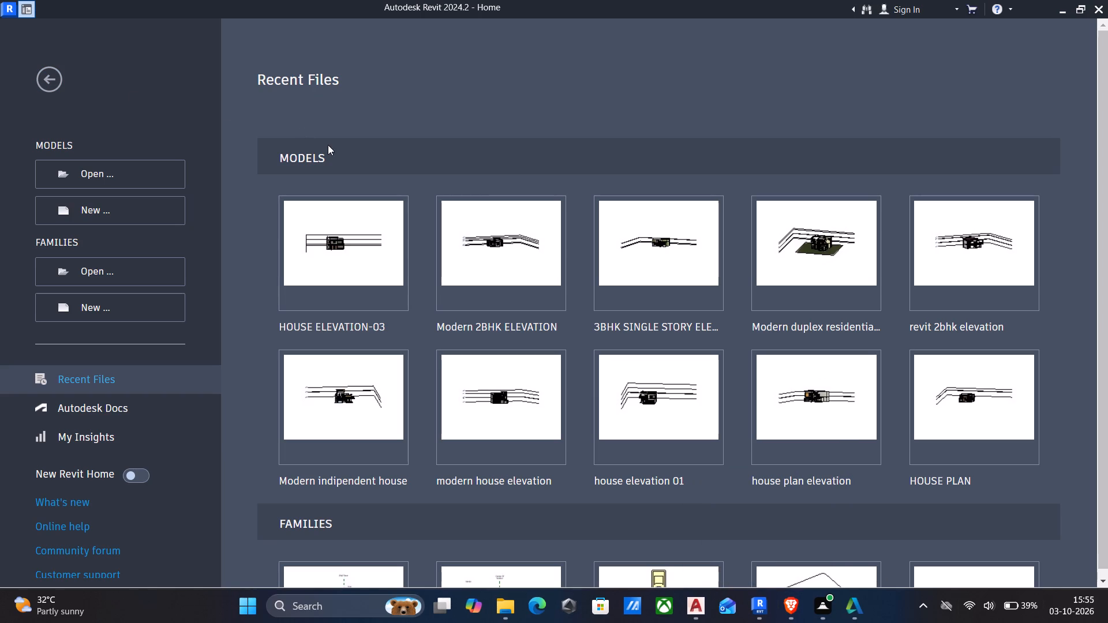
Switch to Revit 2024 and create a new project from the default template file.
left_click(92, 207)
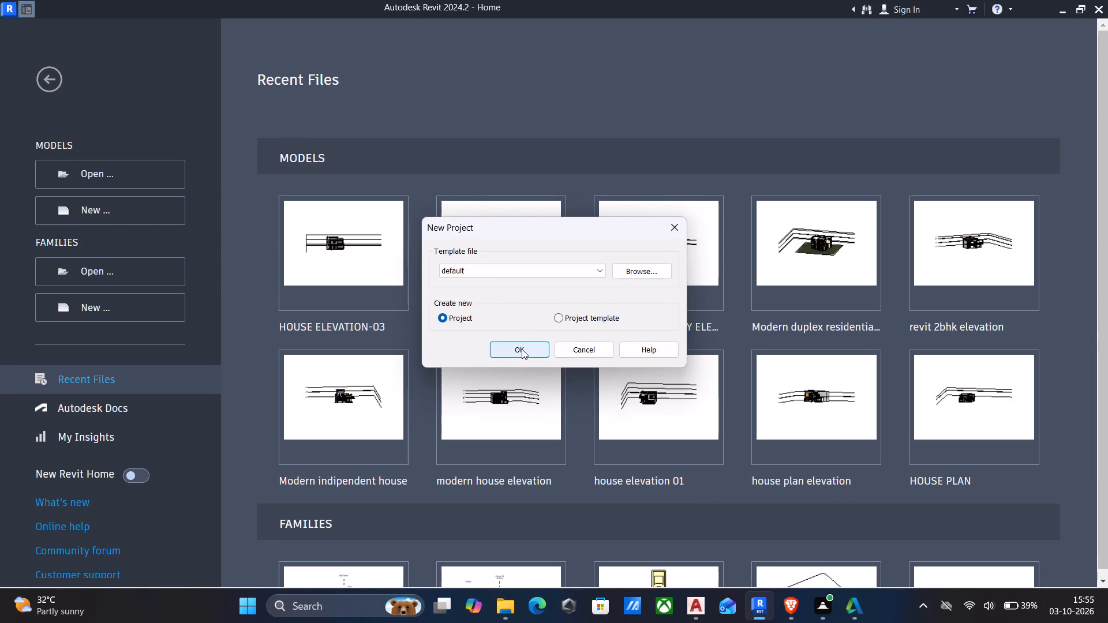
left_click(522, 349)
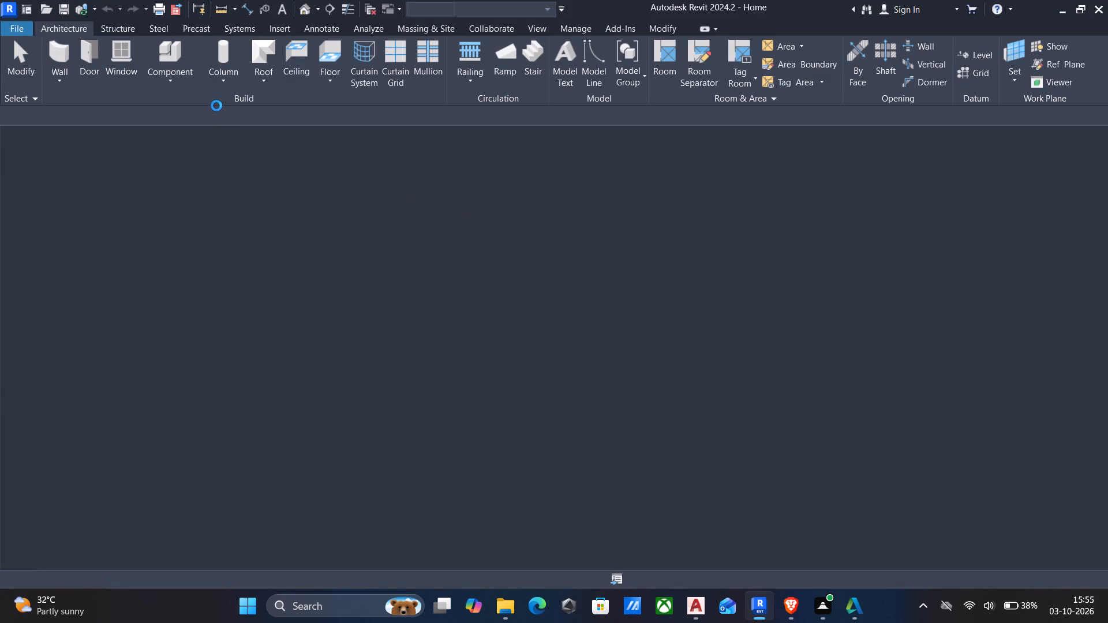
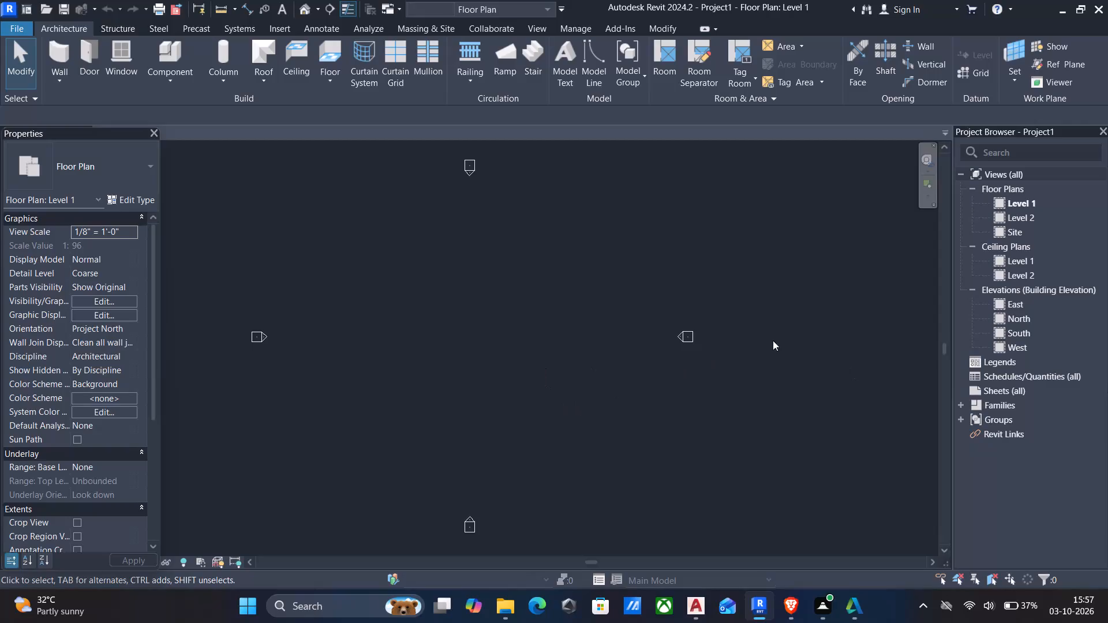
Open the South building elevation view.
double_click(1039, 332)
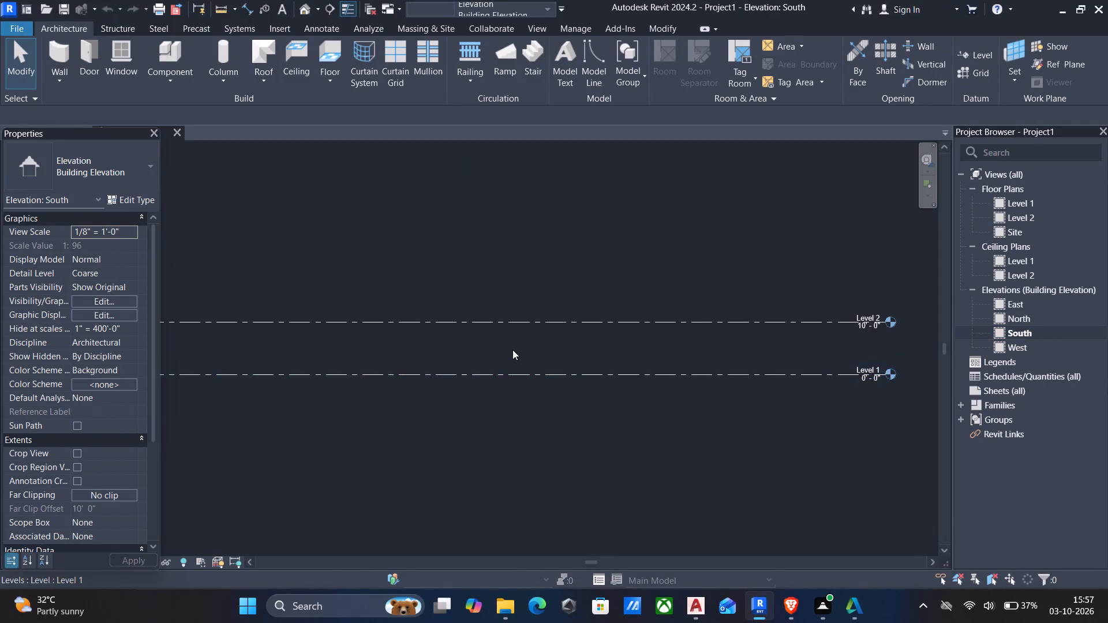
Draw a new level across the full width of Level 2, offset 6" above it.
middle_click_drag(512, 350, 665, 336)
scroll(624, 313, "down", 2)
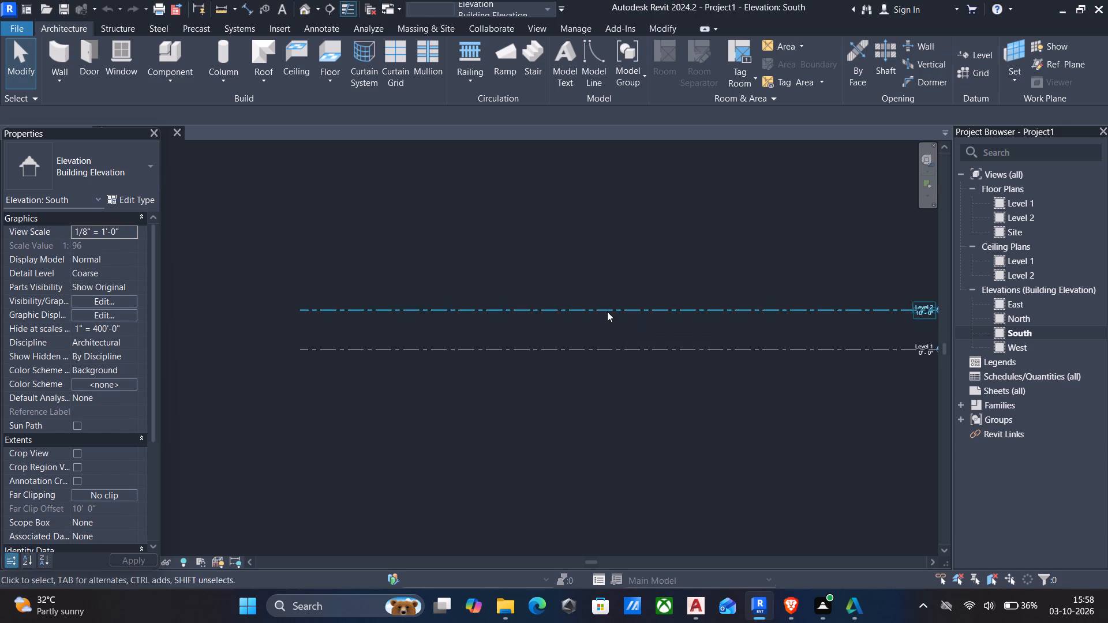
scroll(881, 352, "down", 2)
middle_click_drag(879, 353, 818, 367)
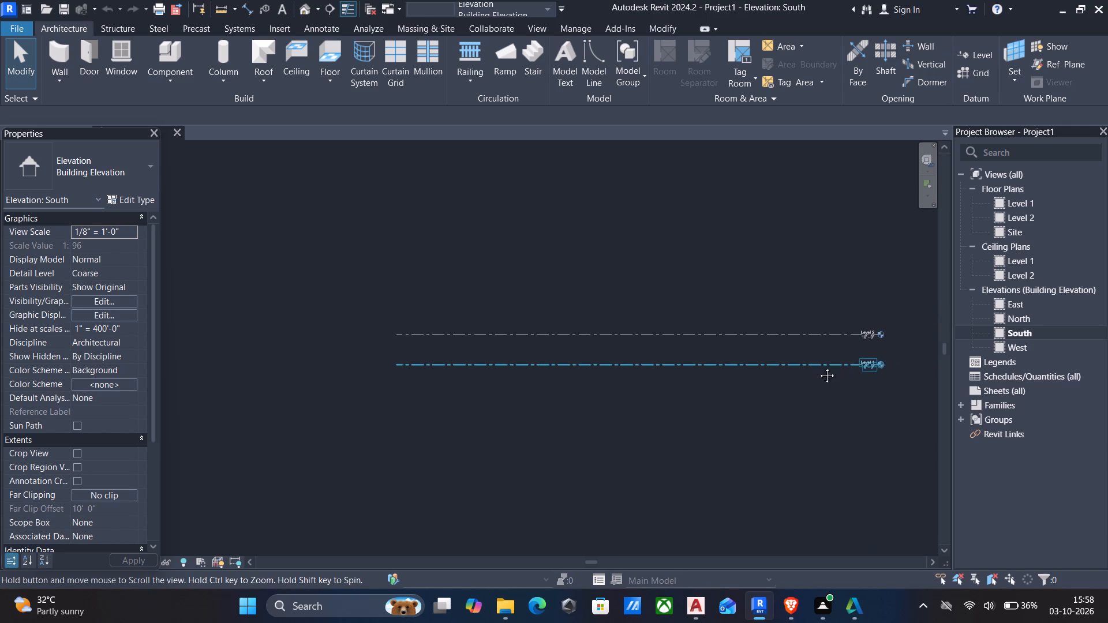
middle_click_drag(818, 367, 690, 374)
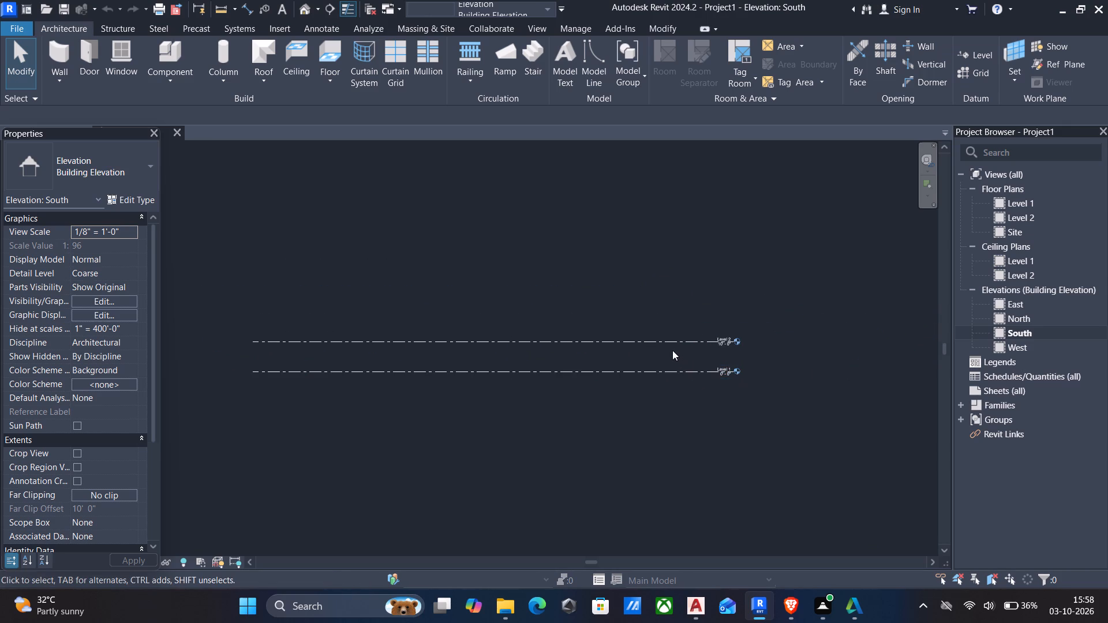
scroll(669, 344, "up", 3)
middle_click_drag(669, 344, 815, 329)
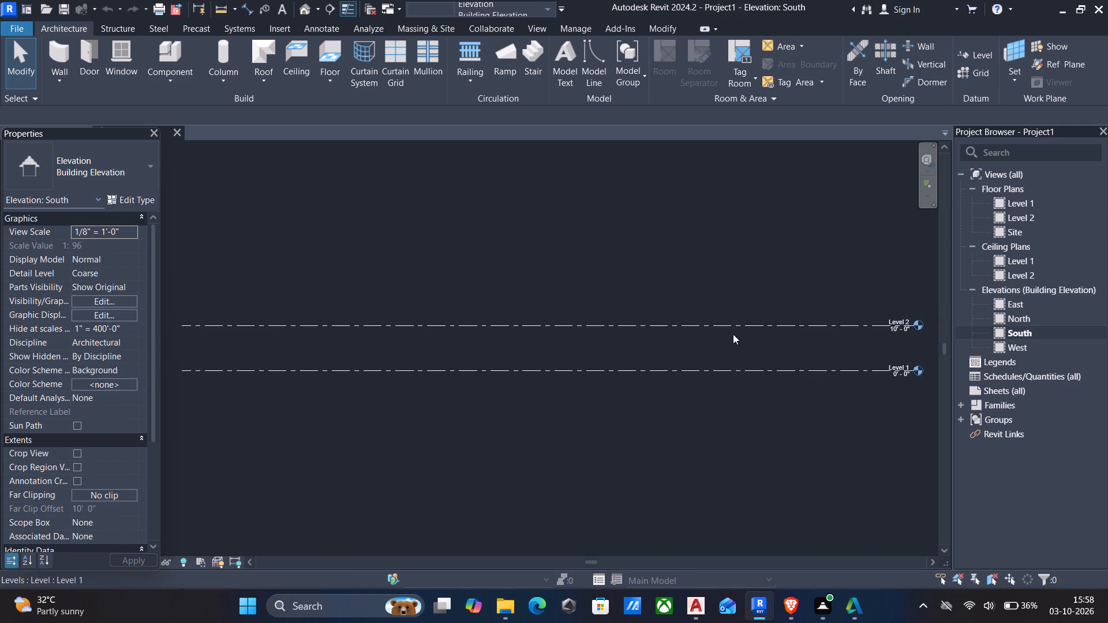
type("ll")
scroll(598, 328, "down", 2)
scroll(429, 318, "down", 2)
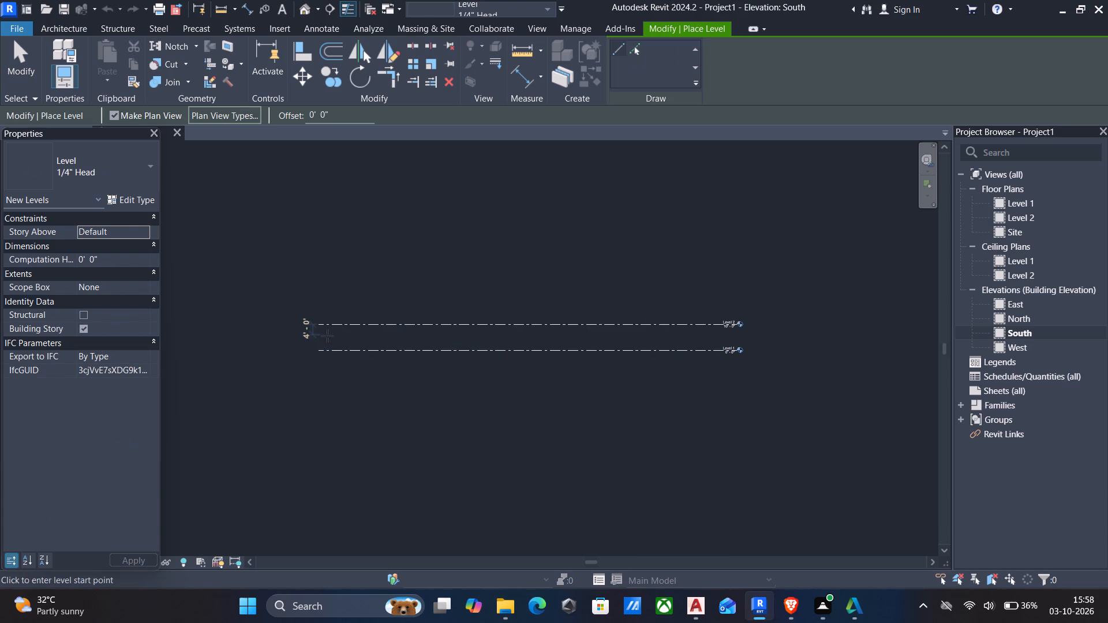
scroll(324, 330, "up", 2)
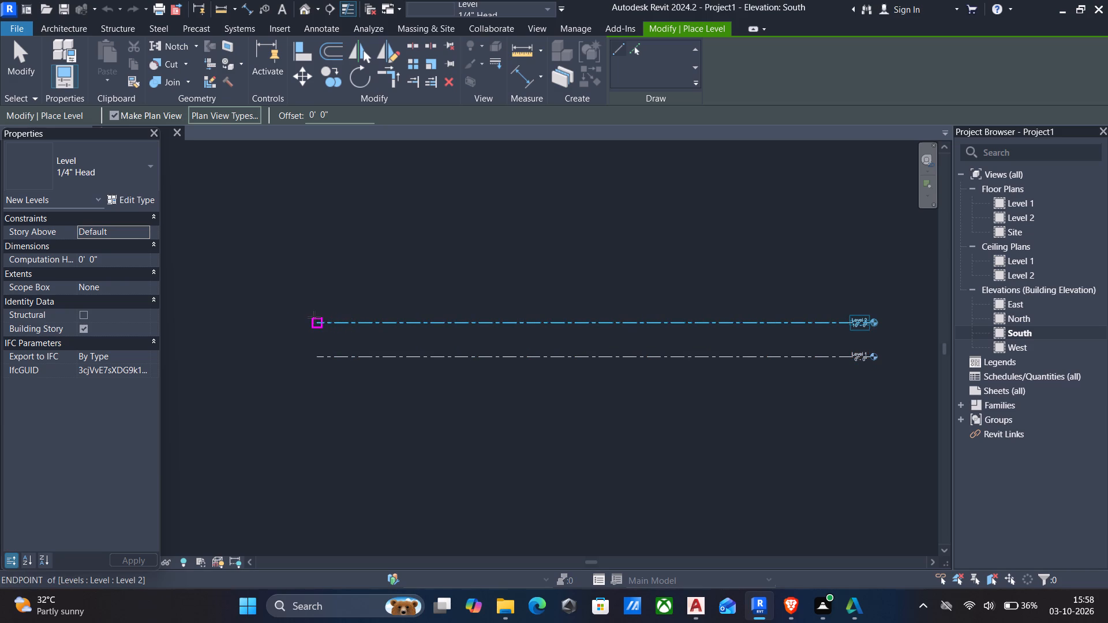
left_click_drag(356, 116, 16, 110)
type("6\"")
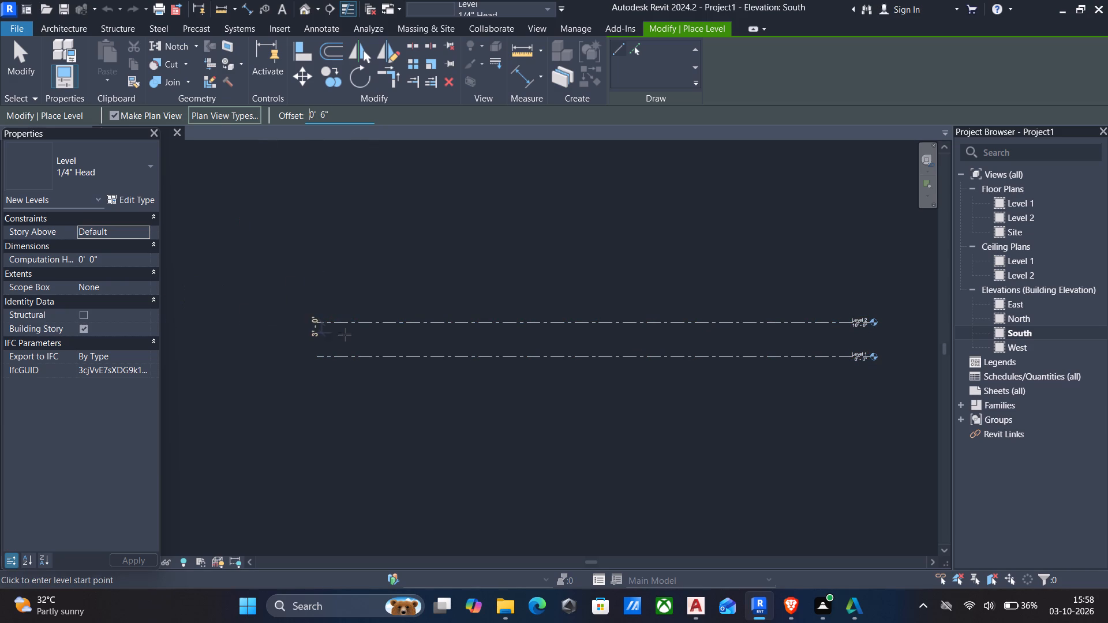
left_click(319, 318)
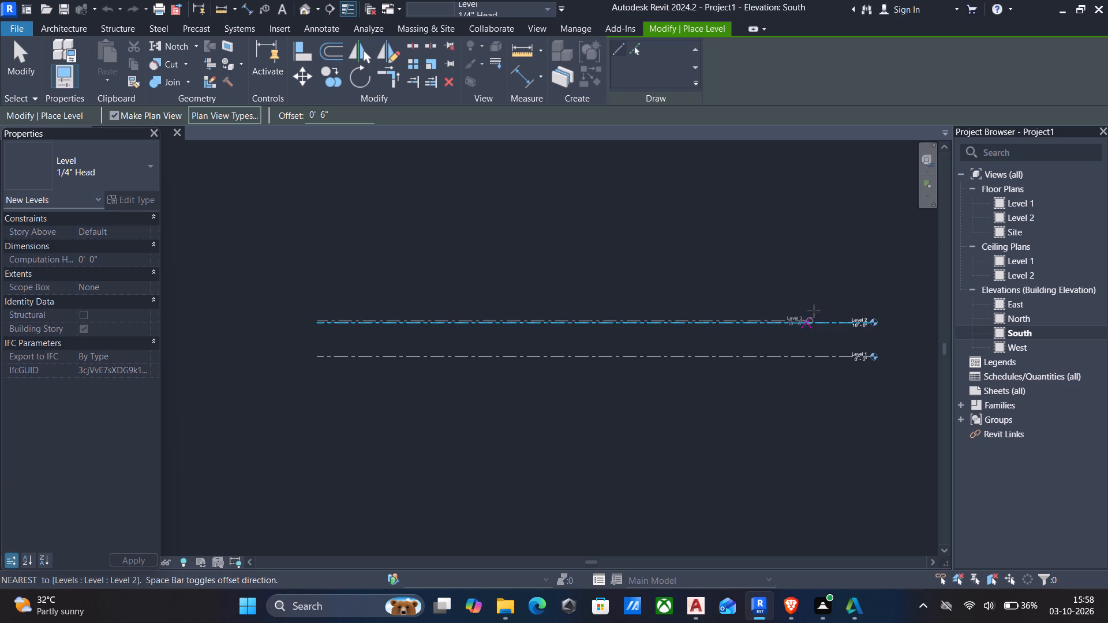
scroll(920, 306, "up", 4)
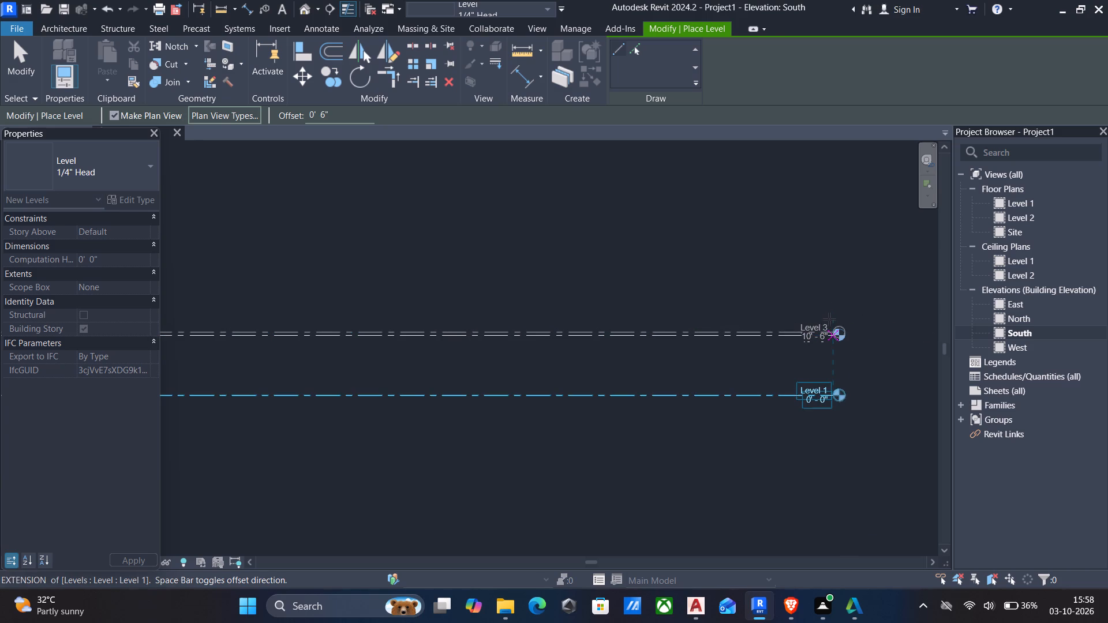
left_click(830, 319)
key("Escape")
Draw a full-width level offset 10' above the topmost level, at elevation 20' 6".
scroll(830, 319, "down", 5)
scroll(720, 403, "up", 2)
middle_click_drag(720, 403, 767, 380)
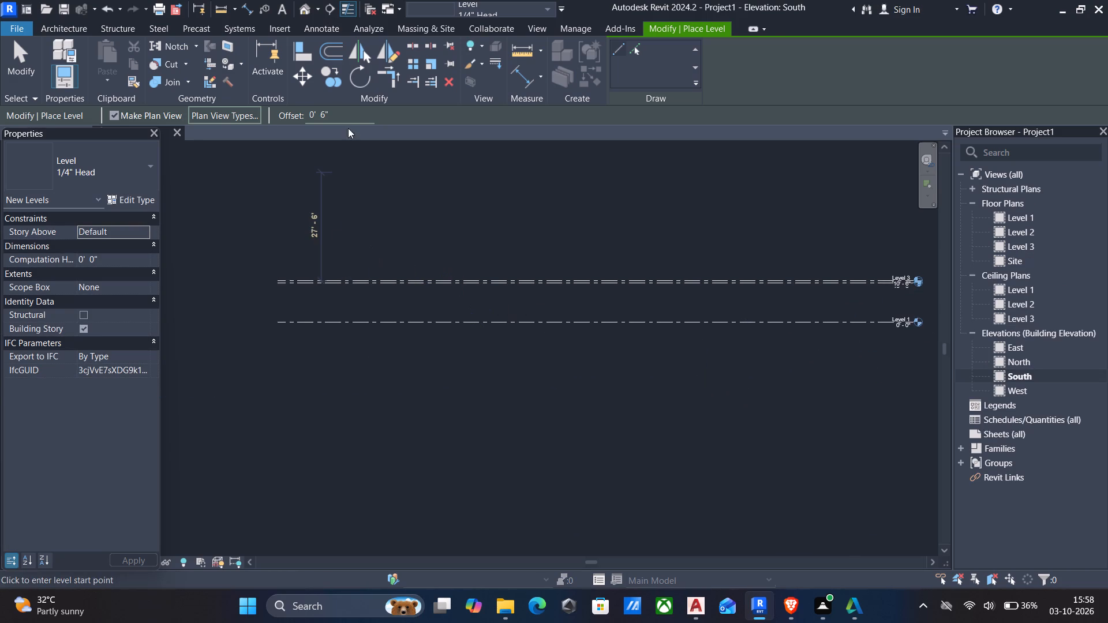
left_click_drag(354, 118, 160, 123)
type("10")
key("shift+quotedbl")
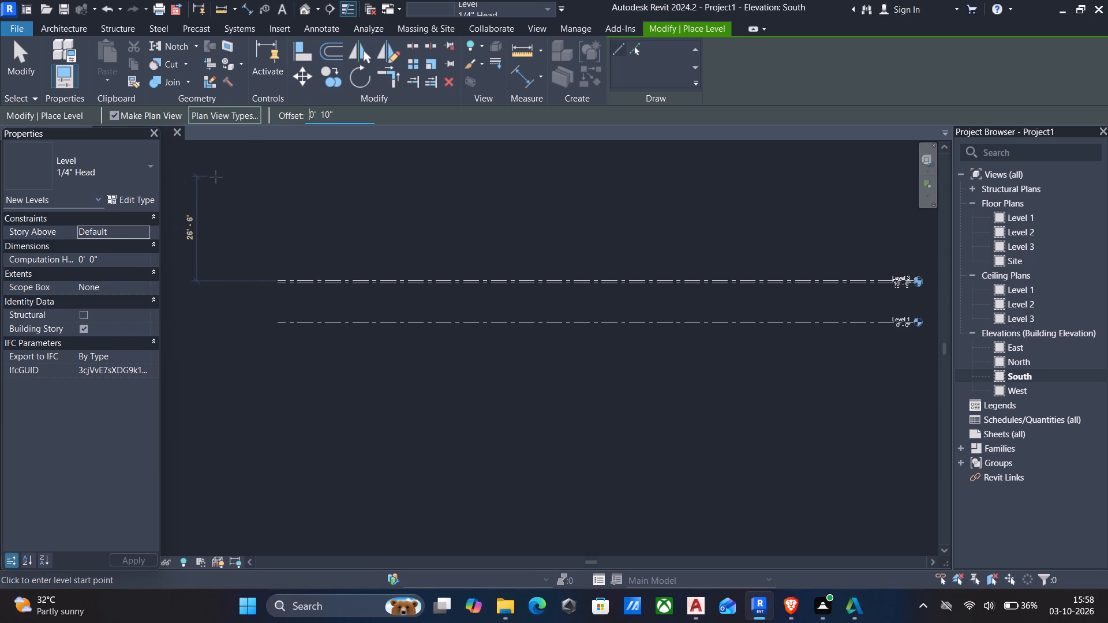
key("BackSpace")
left_click(365, 123)
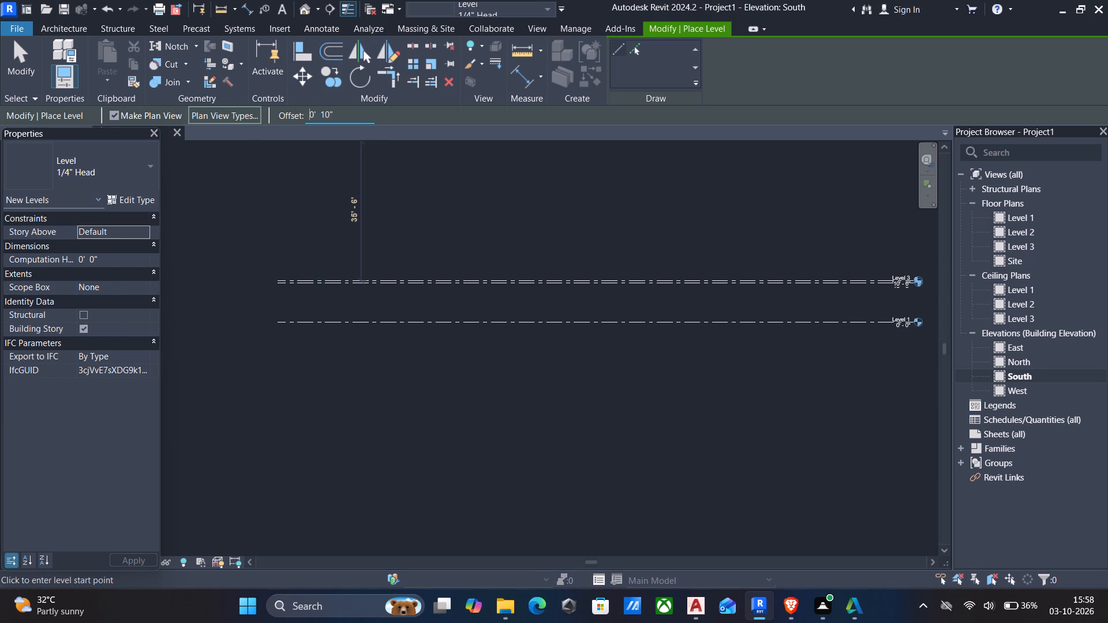
left_click(355, 113)
key("BackSpace")
key("BackSpace")
key("BackSpace")
key("BackSpace")
key("BackSpace")
key("BackSpace")
key("BackSpace")
type("10'")
scroll(279, 278, "up", 5)
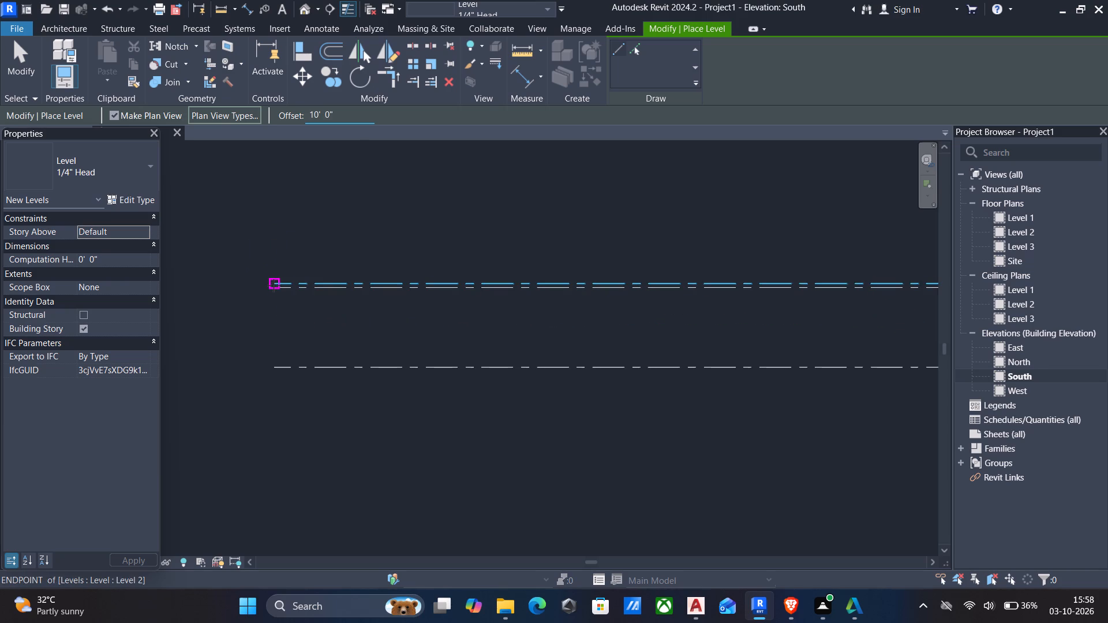
left_click(274, 286)
scroll(298, 282, "down", 4)
middle_click_drag(431, 268, 353, 280)
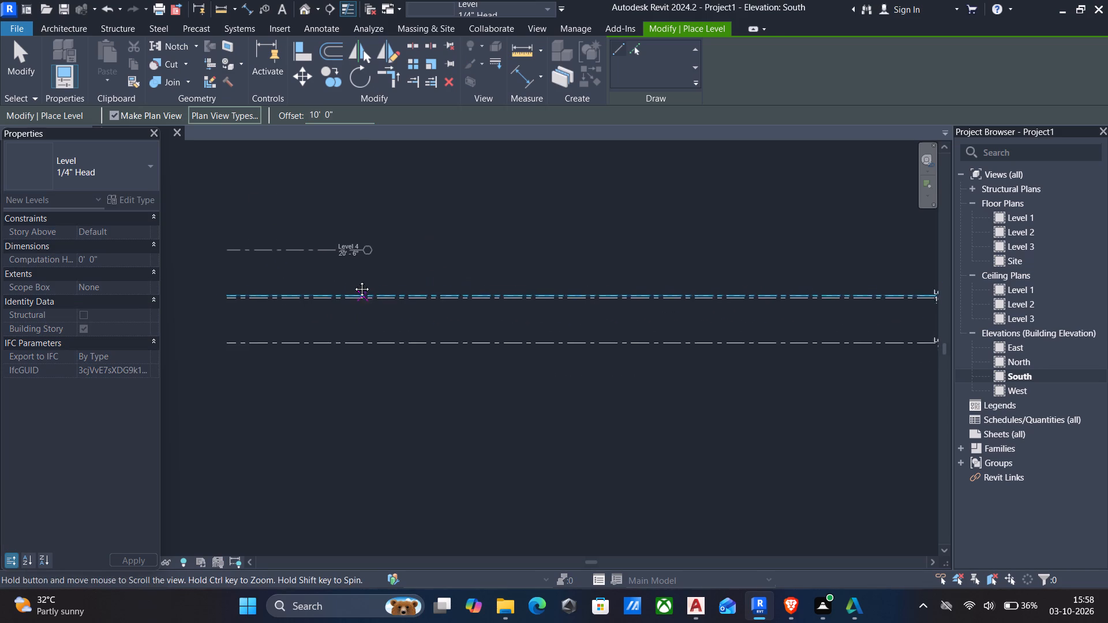
middle_click_drag(353, 280, 341, 279)
scroll(341, 279, "down", 4)
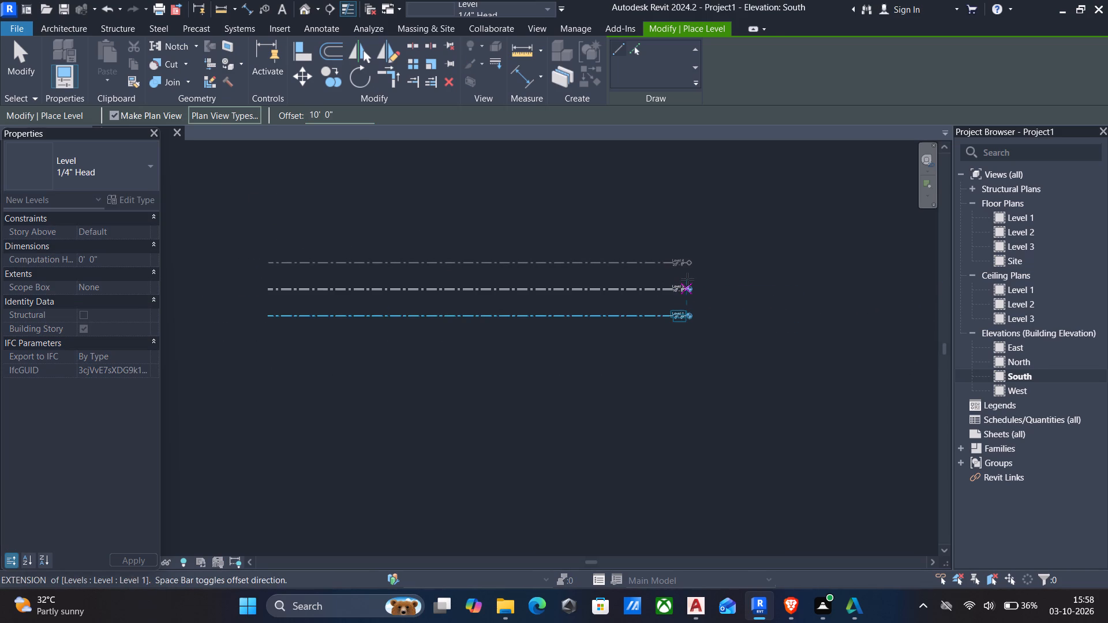
left_click(687, 279)
key("Escape")
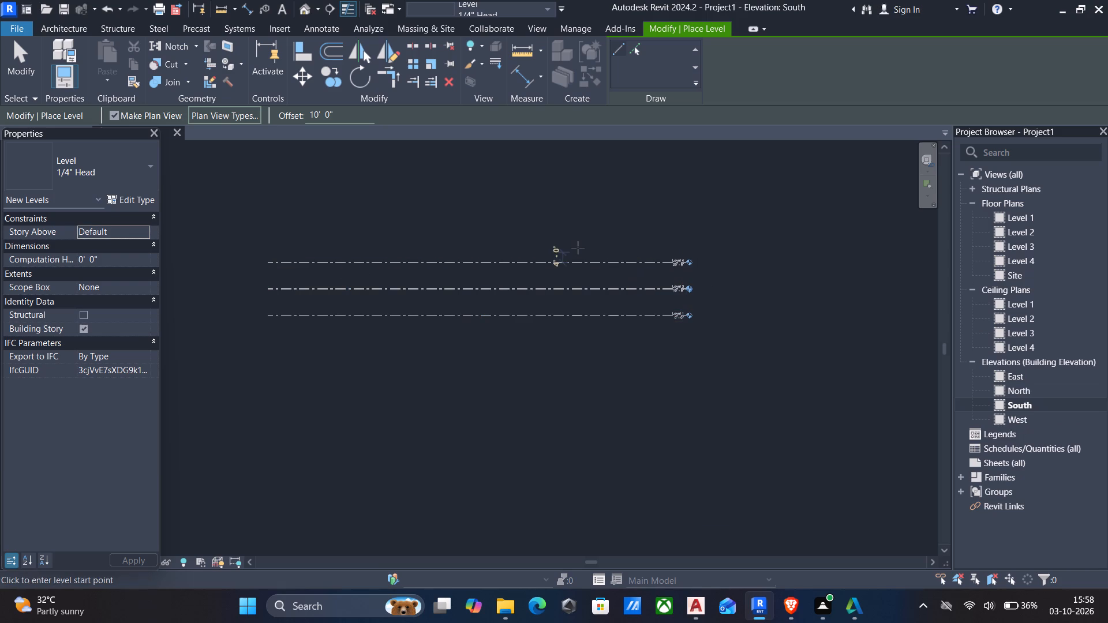
Draw a full-width level offset 6" above Level 4, matching the ends of the existing level lines.
middle_click_drag(578, 247, 628, 288)
scroll(628, 288, "up", 1)
left_click_drag(334, 115, 312, 115)
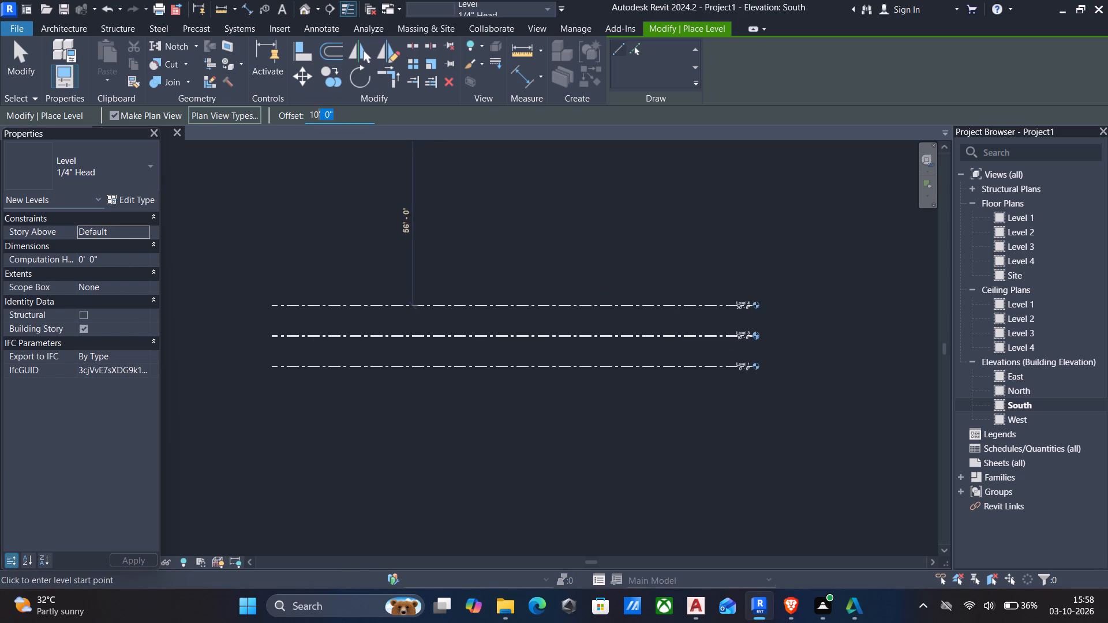
left_click_drag(312, 115, 201, 118)
type("6\"")
scroll(284, 290, "up", 4)
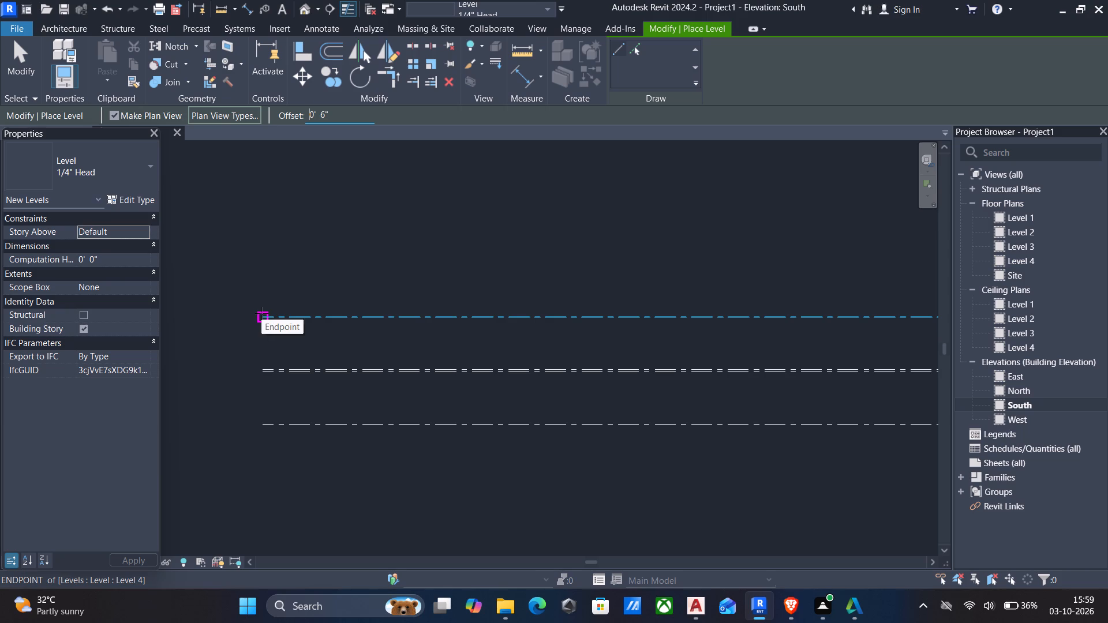
left_click(261, 313)
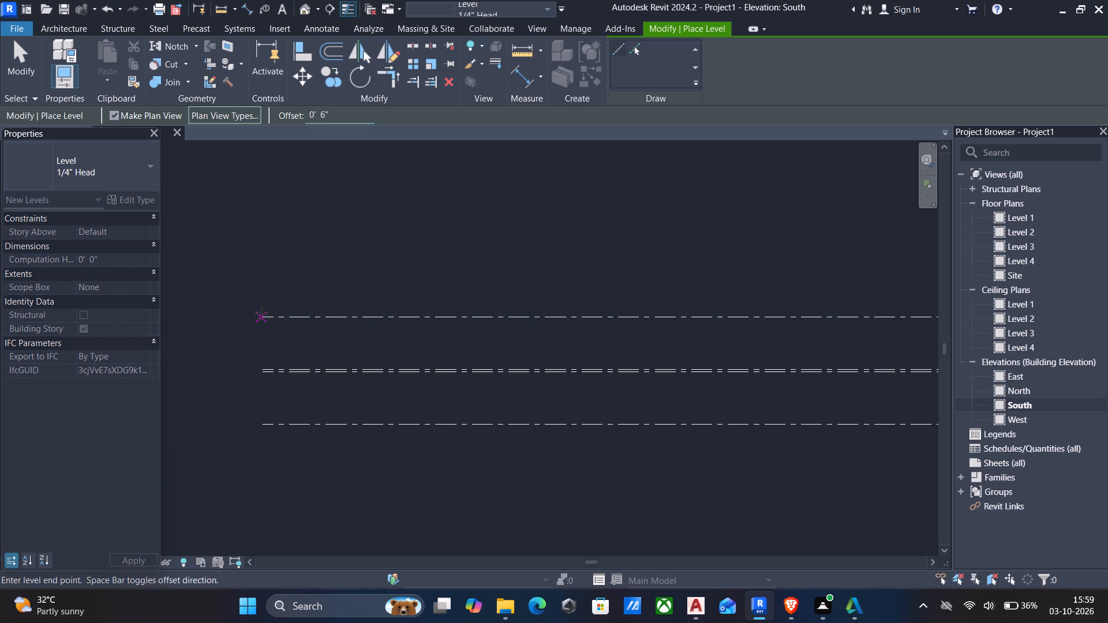
scroll(392, 318, "down", 2)
middle_click_drag(396, 318, 341, 324)
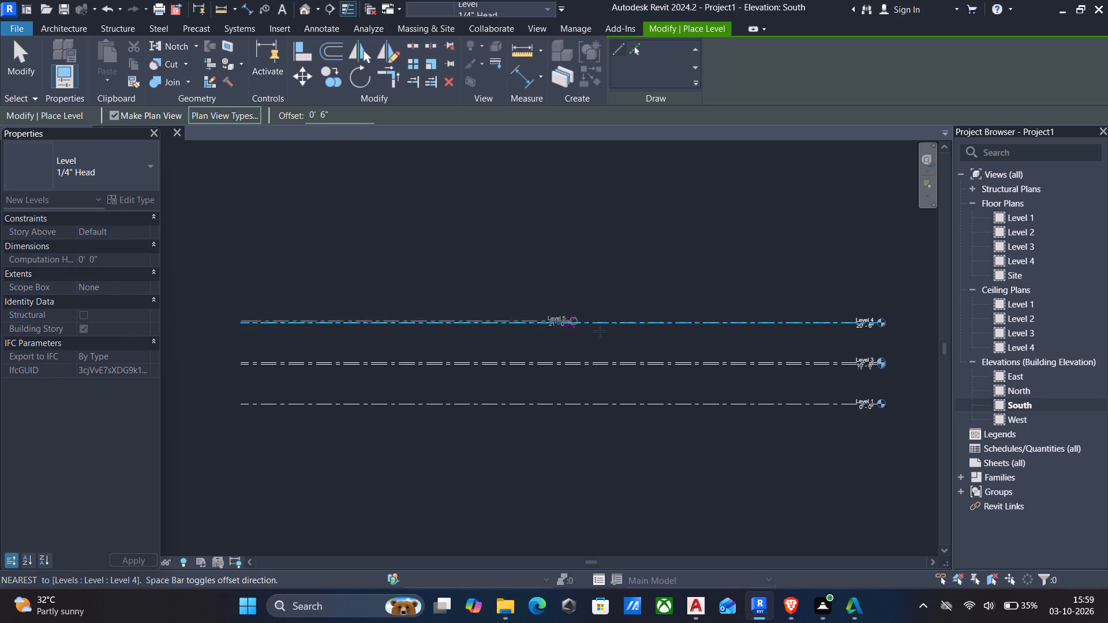
left_click(874, 314)
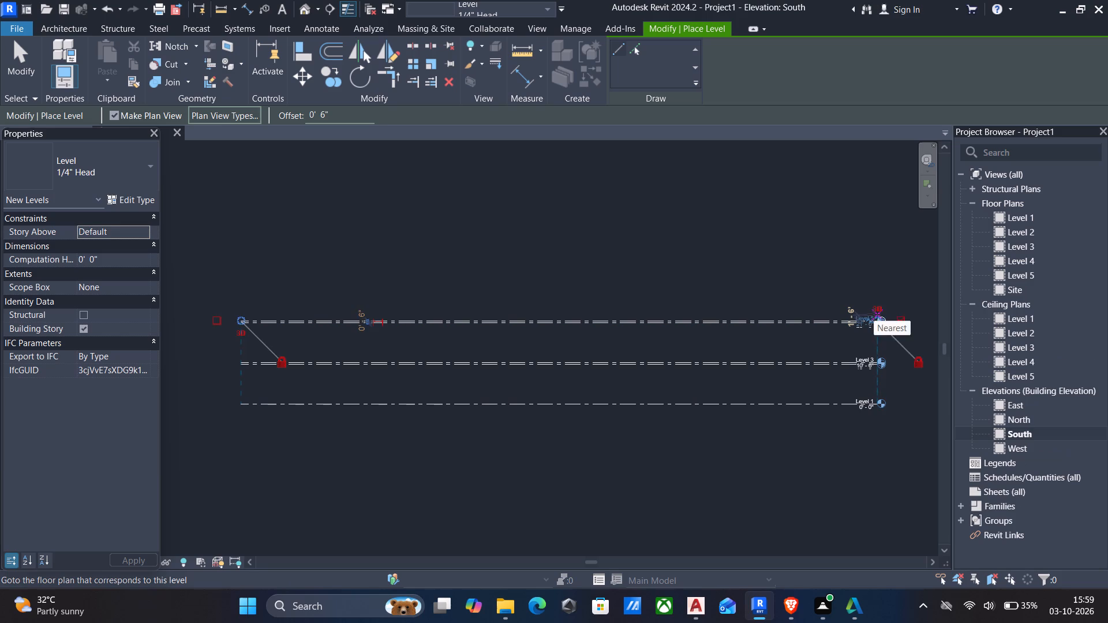
key("Escape")
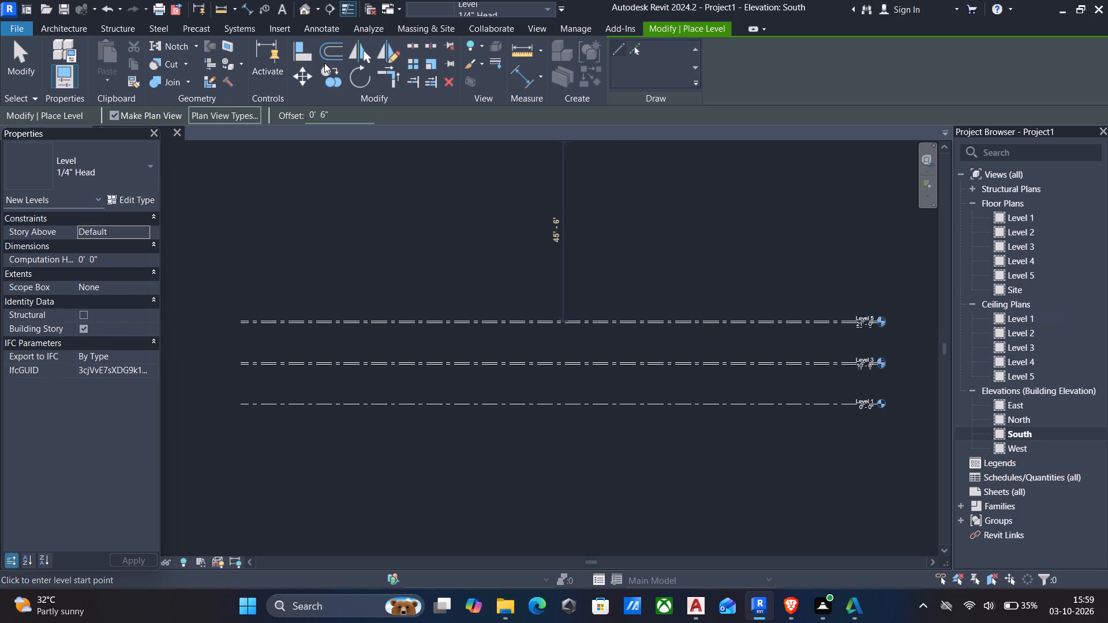
Draw a full-width level offset 10' above Level 5, at elevation 31' 0".
left_click_drag(334, 117, 46, 113)
key("1")
key("0")
key("apostrophe")
scroll(267, 350, "up", 5)
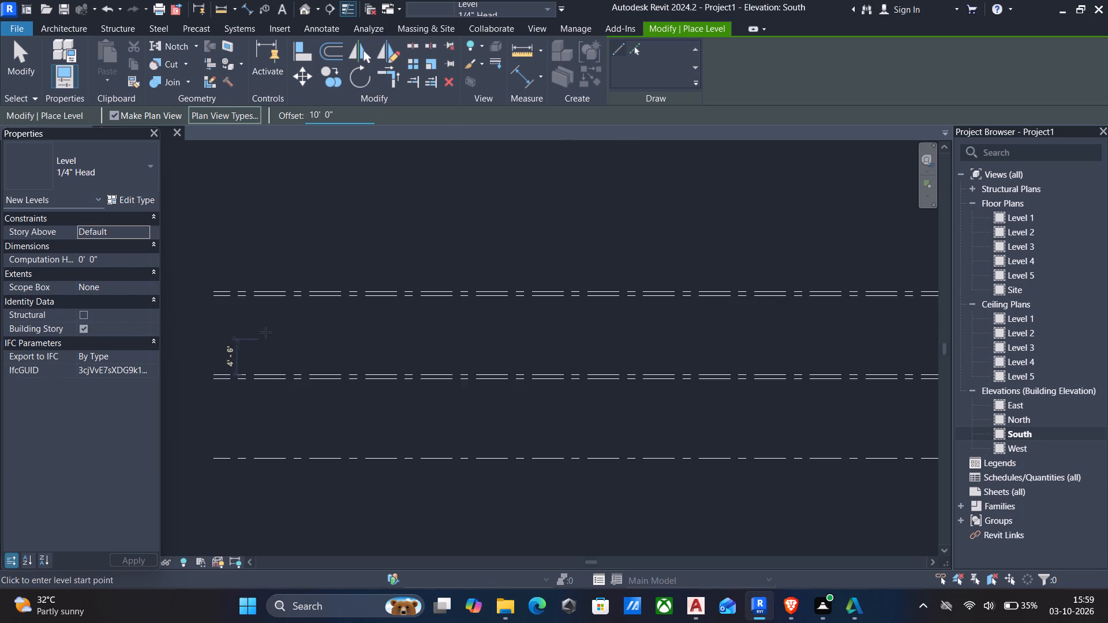
left_click(213, 286)
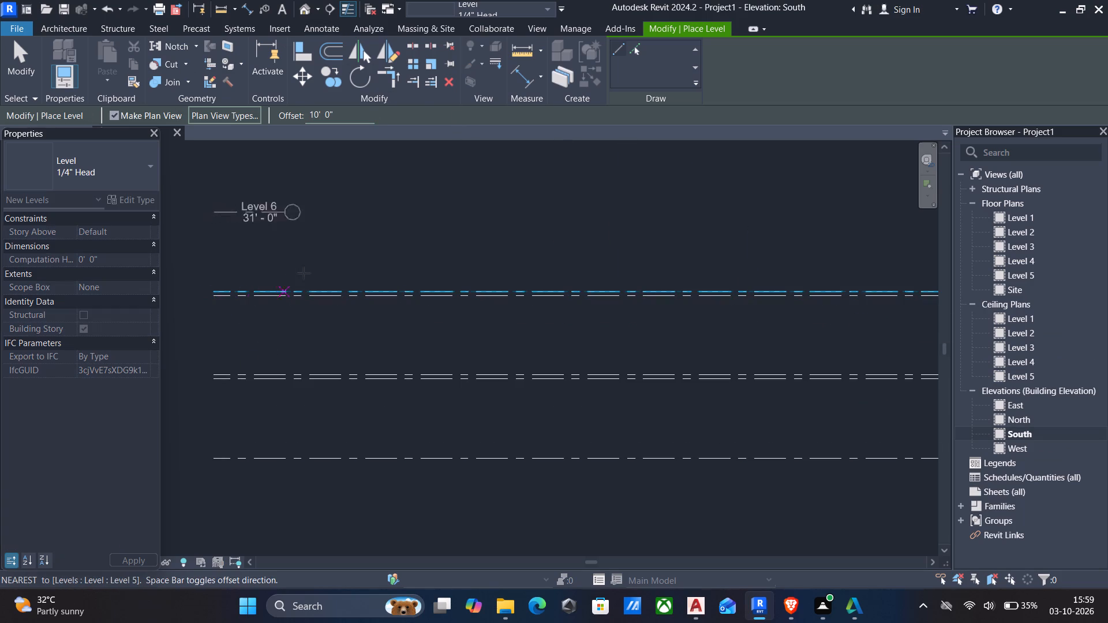
scroll(317, 273, "down", 3)
middle_click_drag(525, 277, 474, 291)
scroll(510, 343, "down", 3)
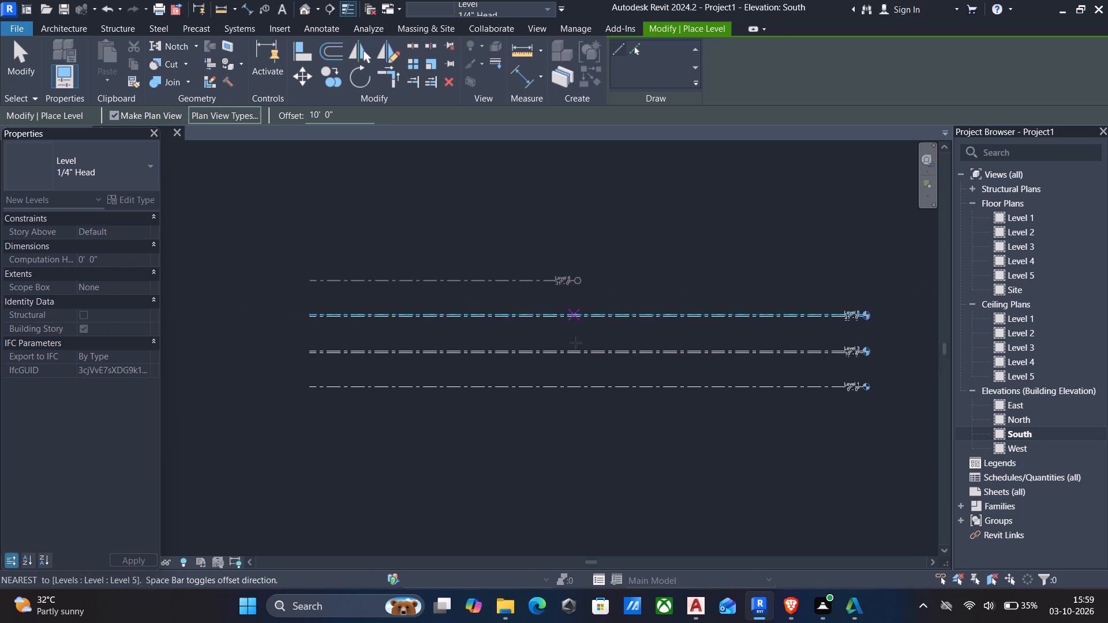
left_click(864, 301)
key("Escape")
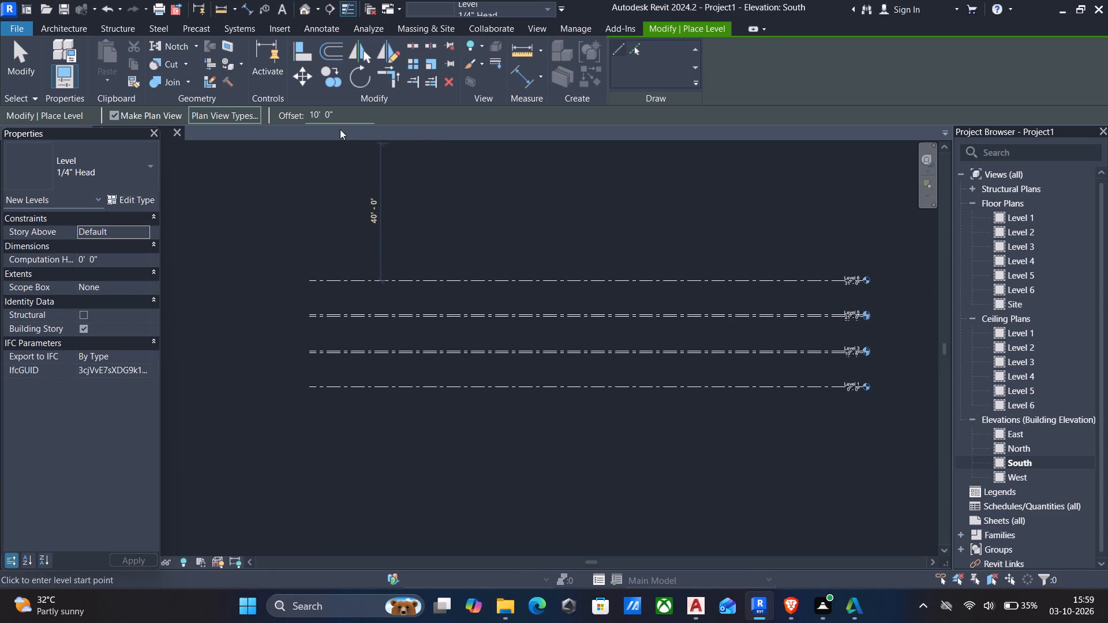
Draw a full-width level offset 6" above Level 6, ending in line with the level heads below.
left_click_drag(340, 115, 70, 130)
type("6\"")
scroll(267, 284, "up", 3)
left_click(325, 278)
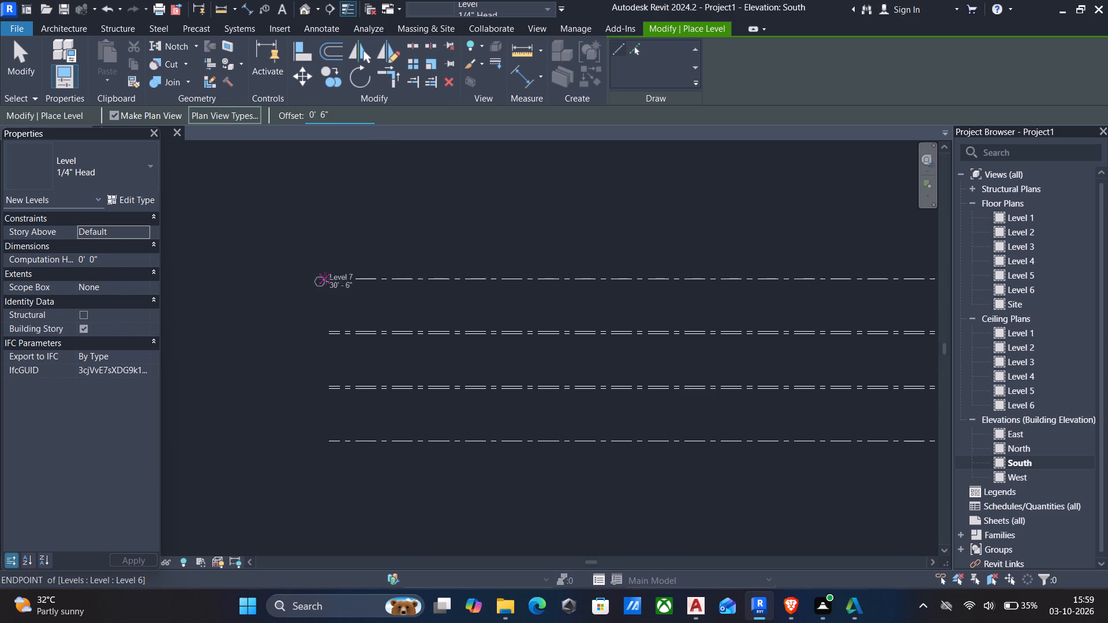
scroll(355, 280, "down", 3)
scroll(421, 287, "up", 1)
middle_click_drag(410, 290, 230, 284)
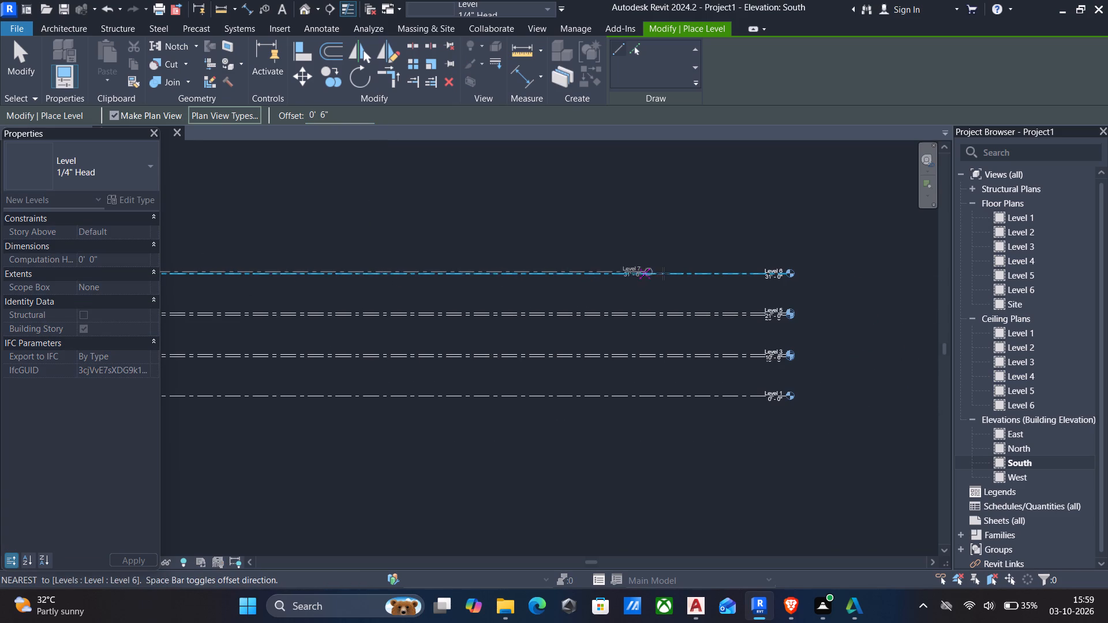
left_click(788, 264)
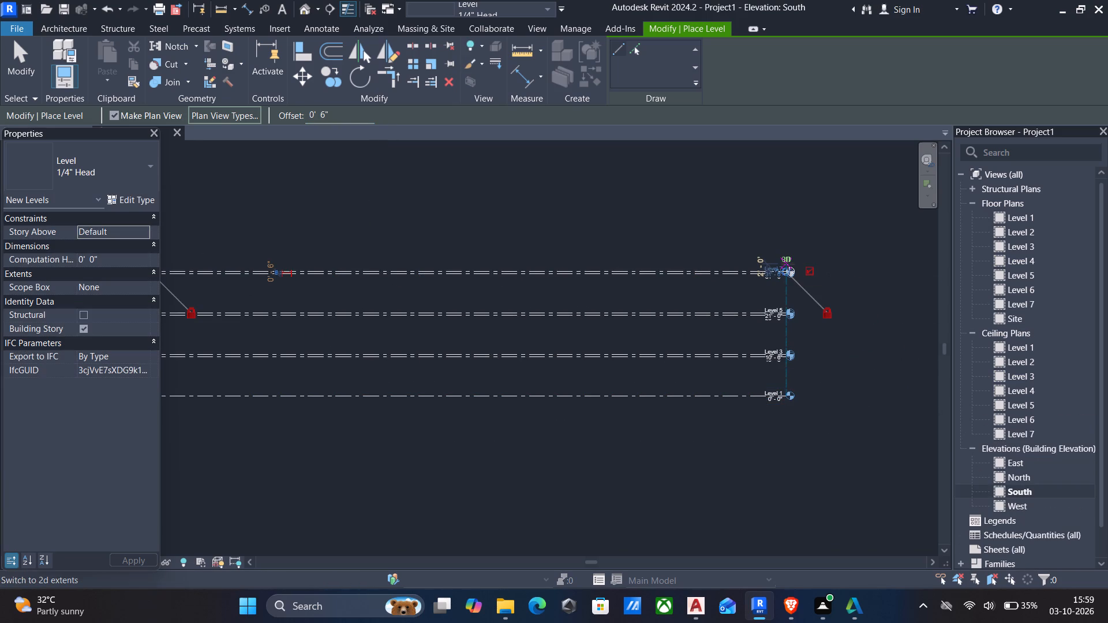
key("Escape")
scroll(783, 264, "down", 3)
middle_click_drag(782, 267, 858, 297)
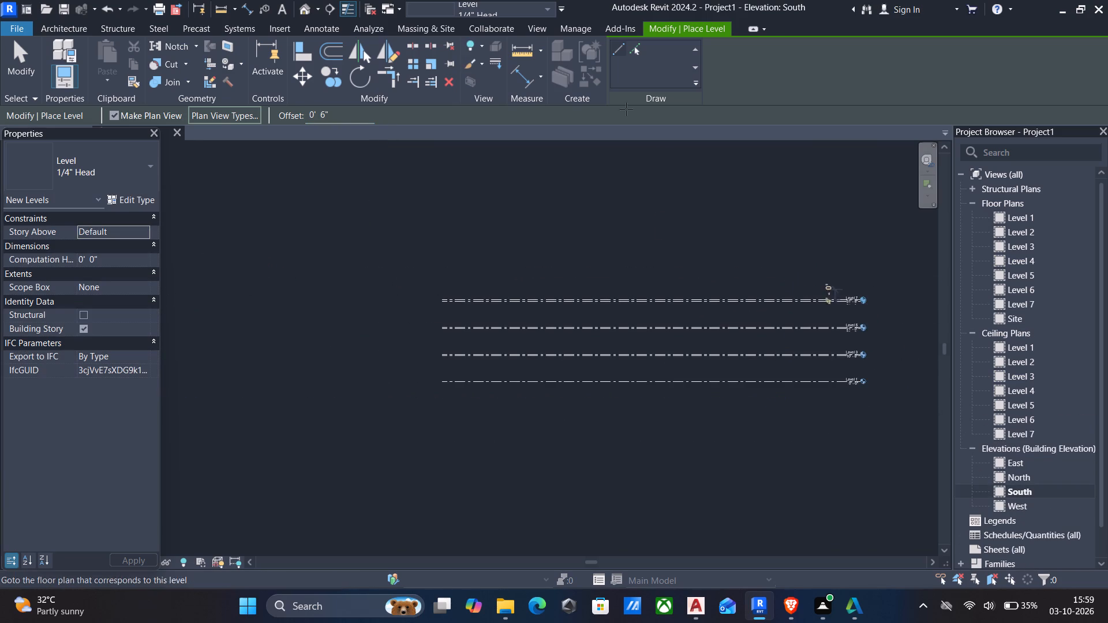
Draw a full-width level offset 10' above Level 7, matching the ends of the existing level lines.
left_click_drag(368, 114, 66, 118)
type("10'")
scroll(493, 306, "up", 6)
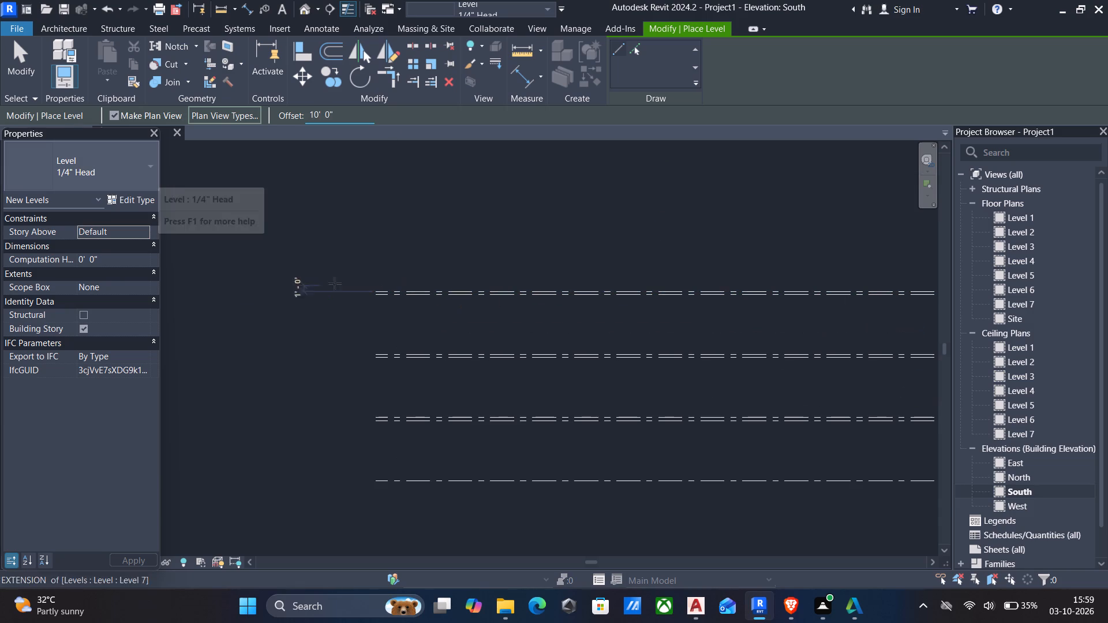
left_click(376, 287)
scroll(376, 287, "down", 4)
scroll(444, 303, "up", 1)
middle_click_drag(444, 303, 392, 313)
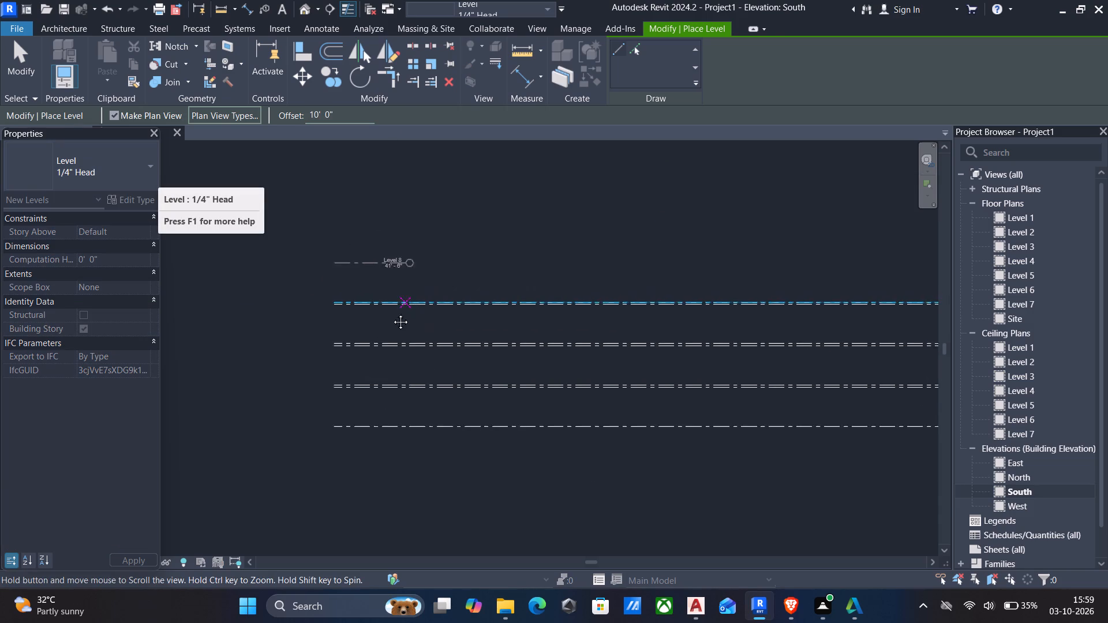
middle_click_drag(392, 313, 370, 311)
scroll(462, 309, "down", 2)
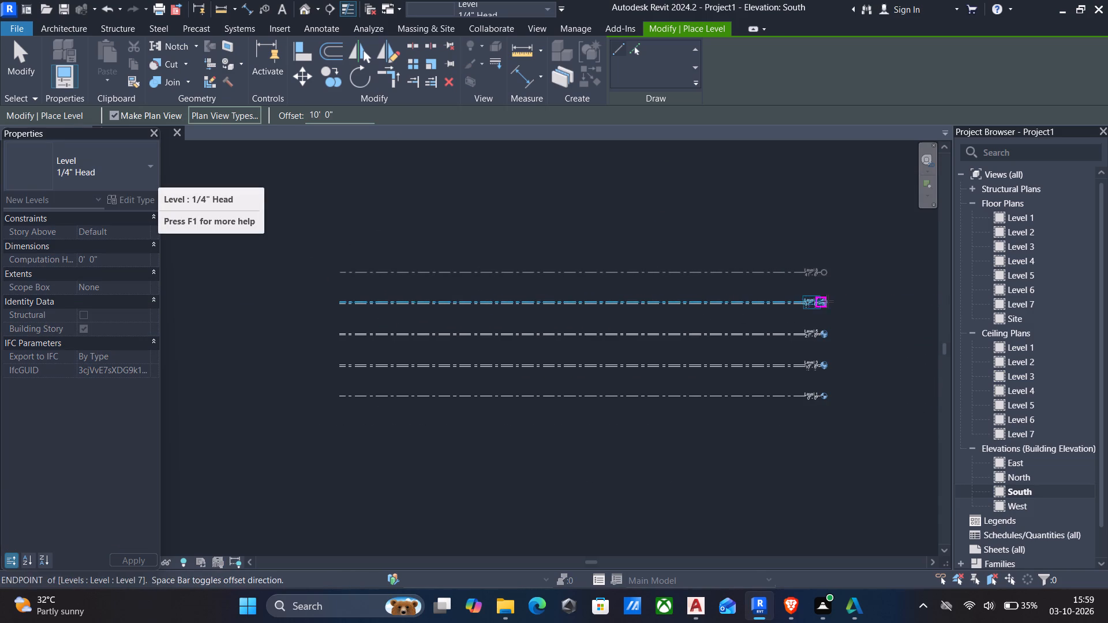
left_click(825, 287)
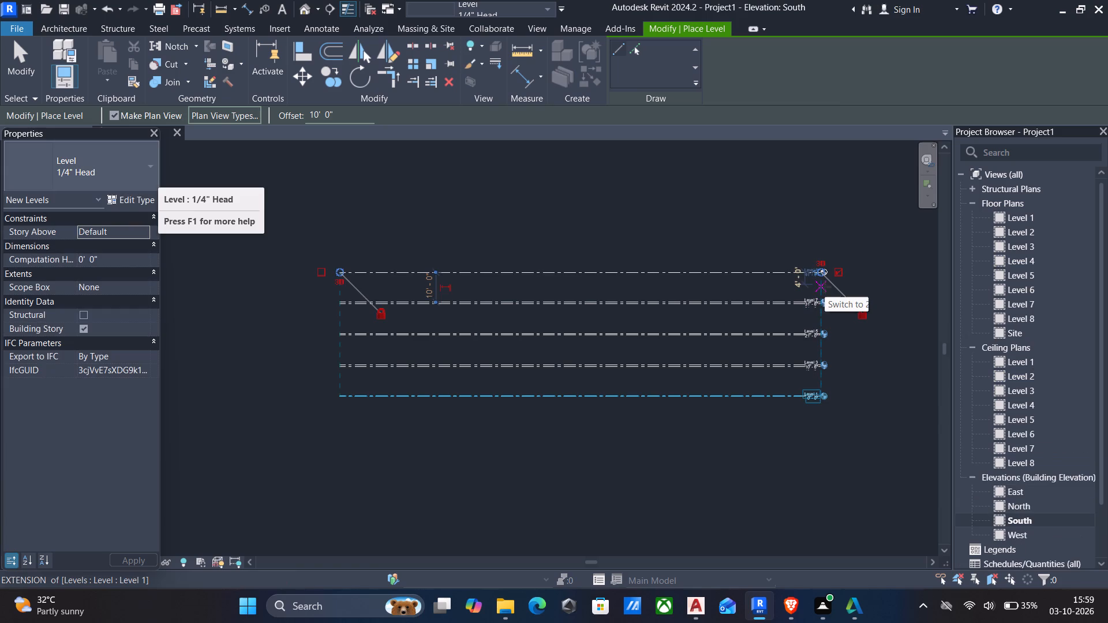
key("Escape")
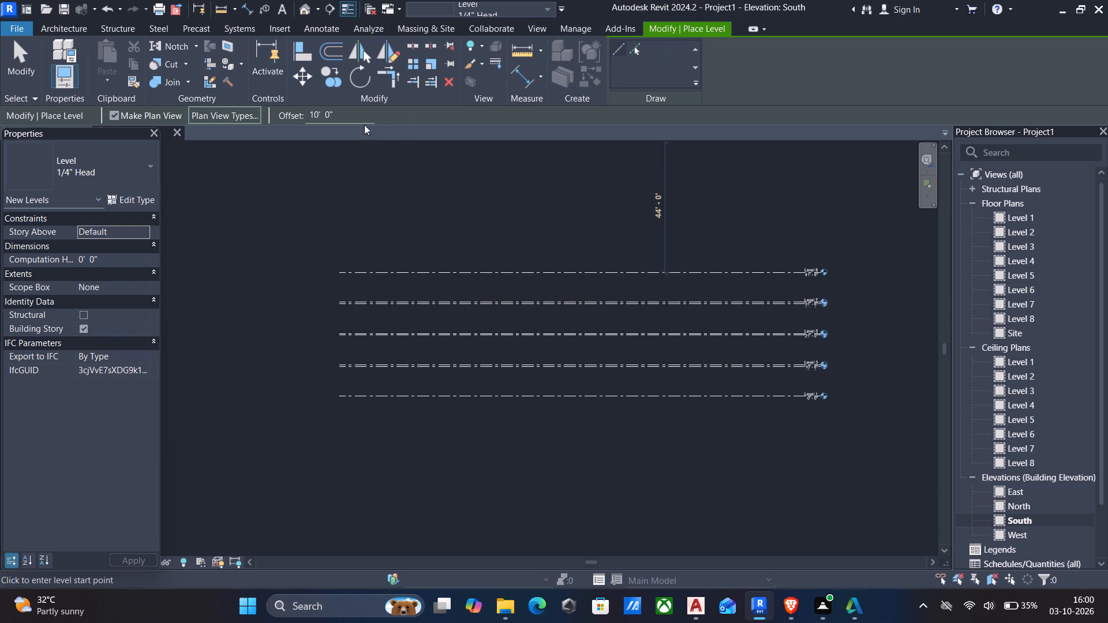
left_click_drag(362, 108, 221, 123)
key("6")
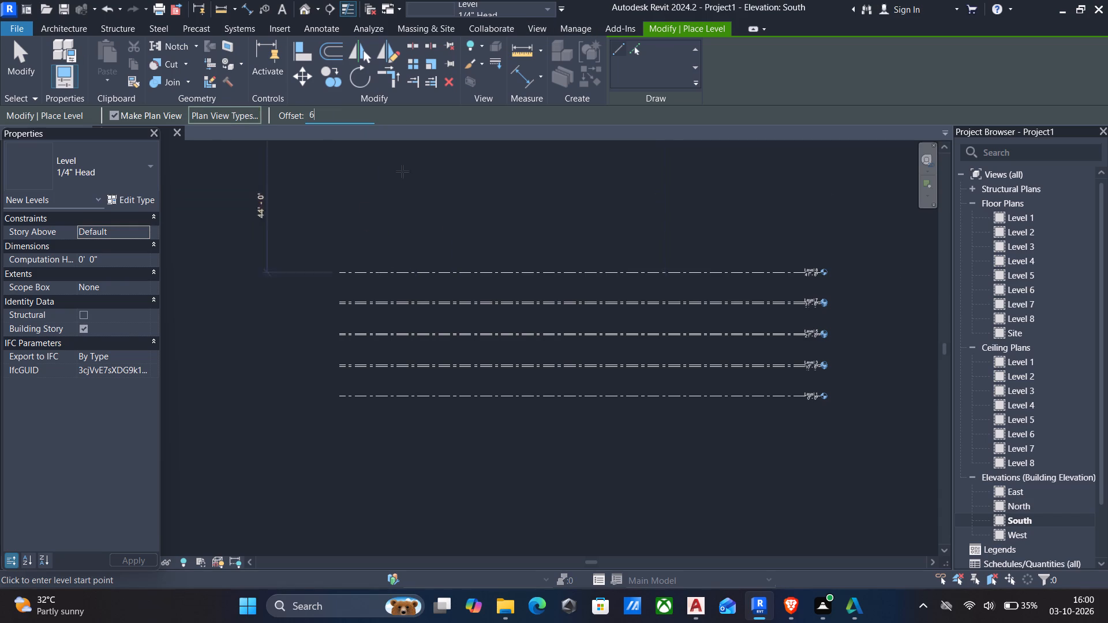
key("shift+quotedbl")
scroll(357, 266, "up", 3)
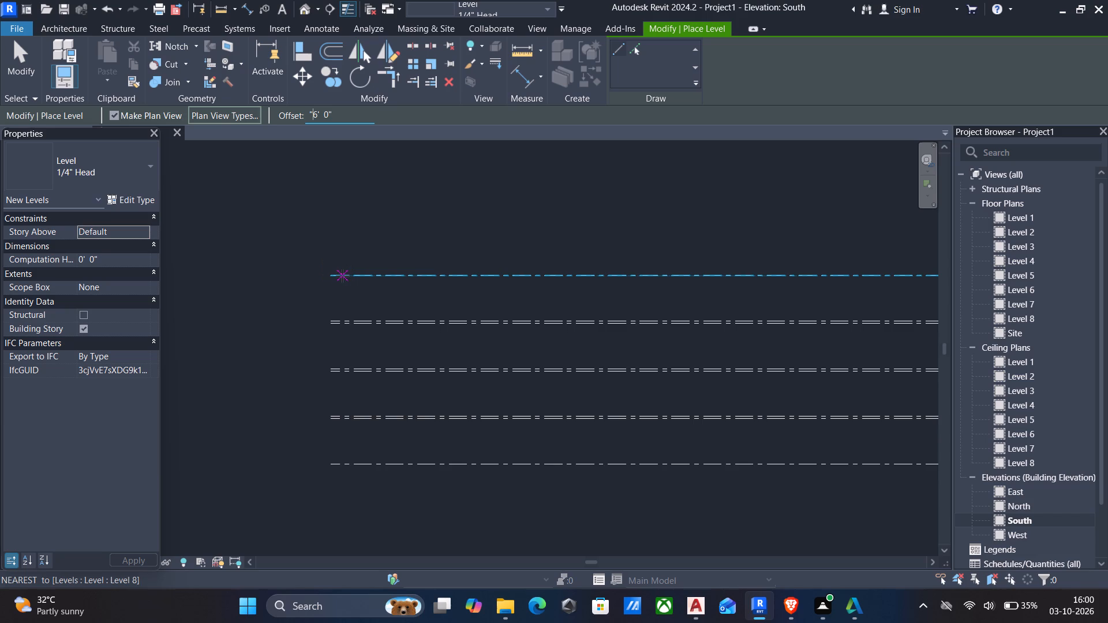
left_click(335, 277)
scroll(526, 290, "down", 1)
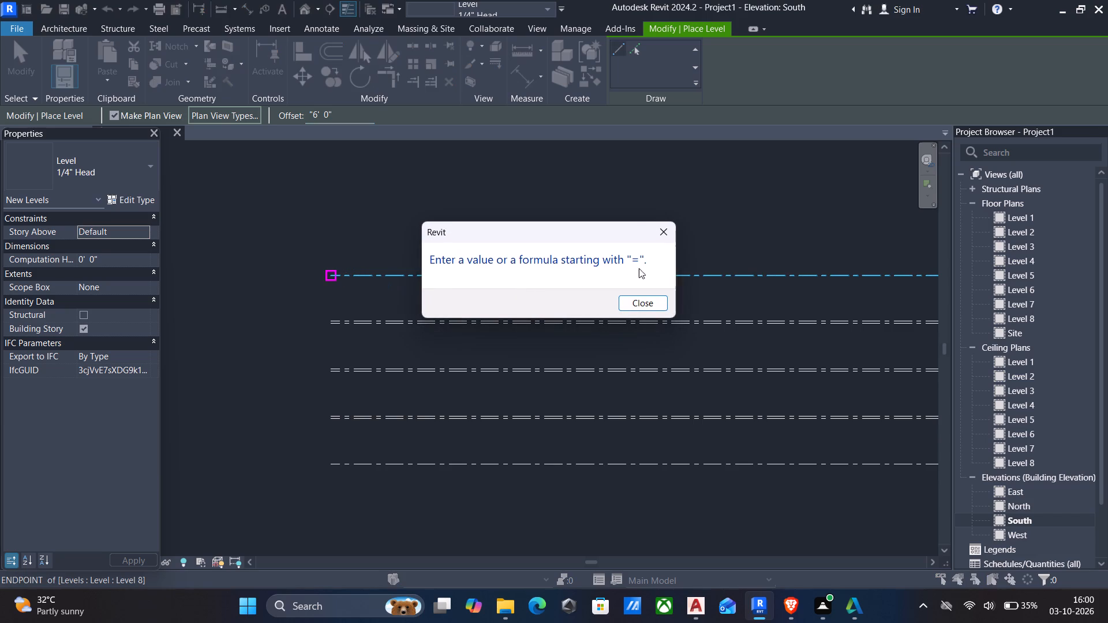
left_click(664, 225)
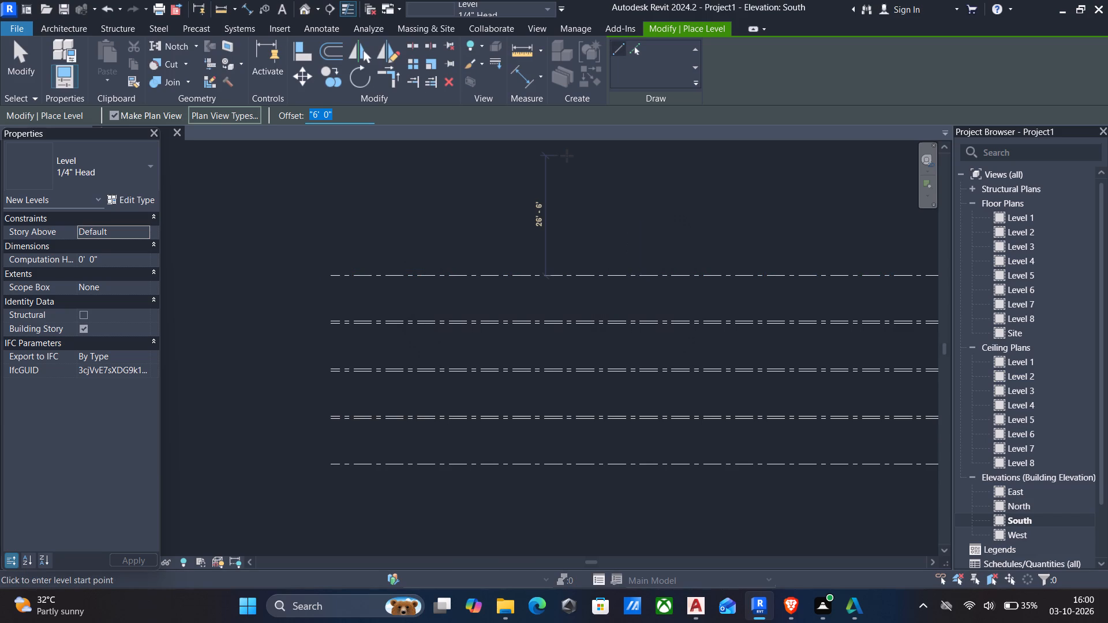
Draw a full-width level offset 6" above Level 8, at elevation 42' 0", and finish placing levels.
key("BackSpace")
type("6\"")
left_click(328, 273)
scroll(344, 274, "down", 3)
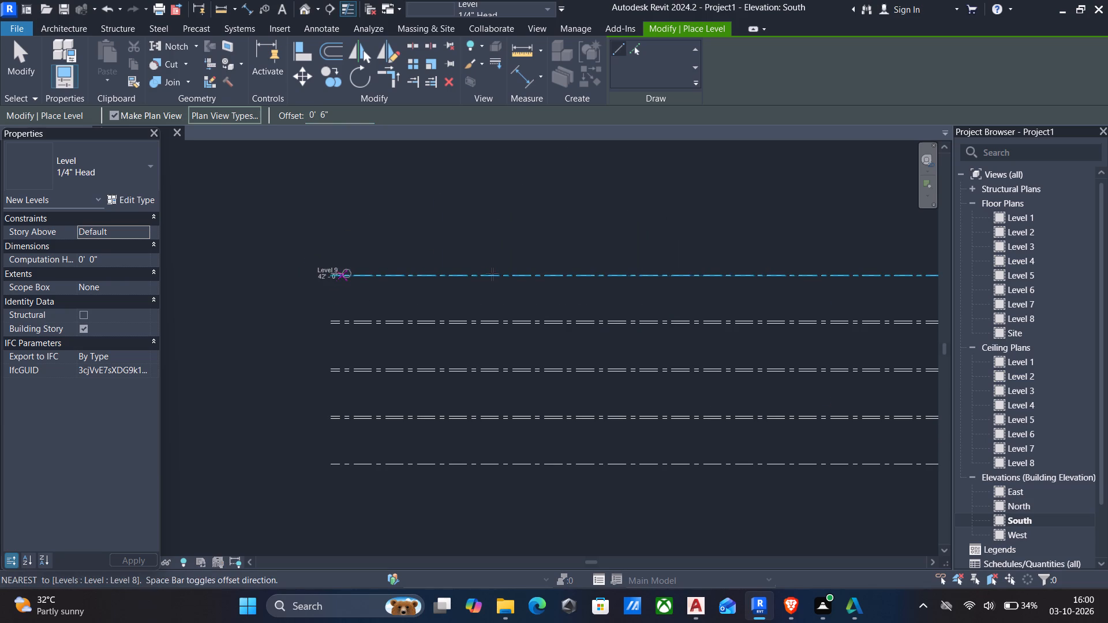
middle_click_drag(492, 274, 439, 284)
scroll(721, 278, "up", 4)
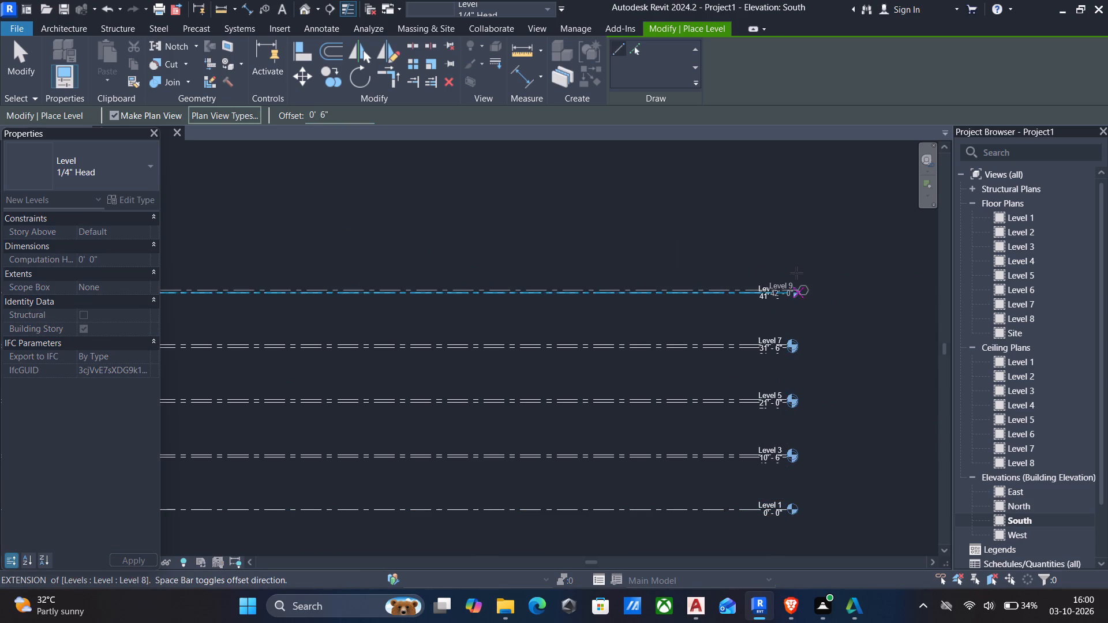
left_click(781, 273)
key("Escape")
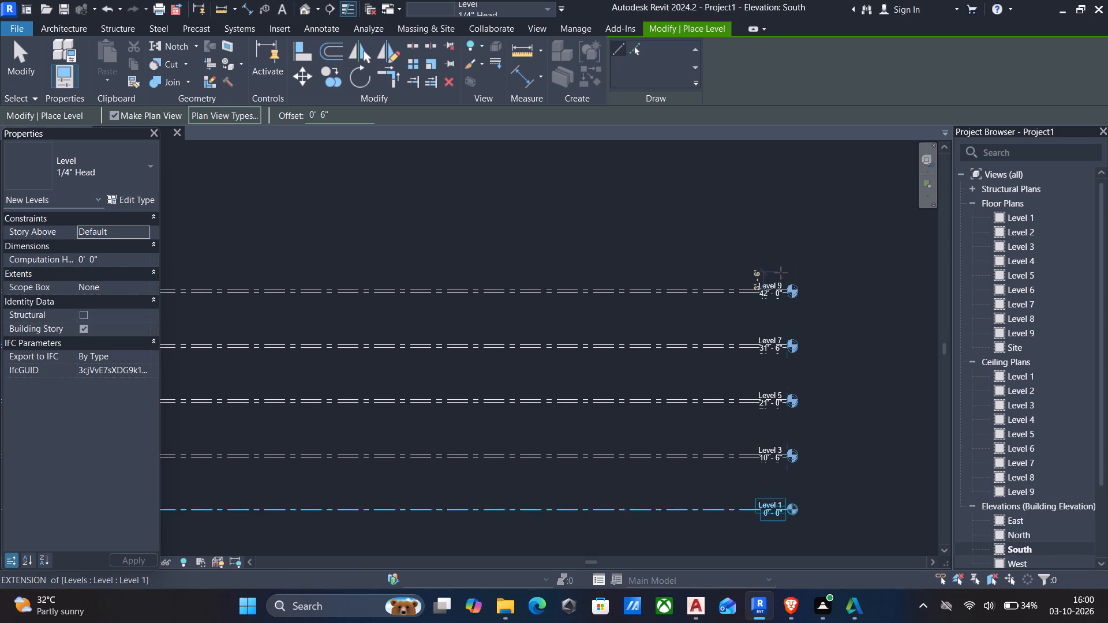
scroll(746, 273, "down", 3)
middle_click_drag(589, 261, 638, 254)
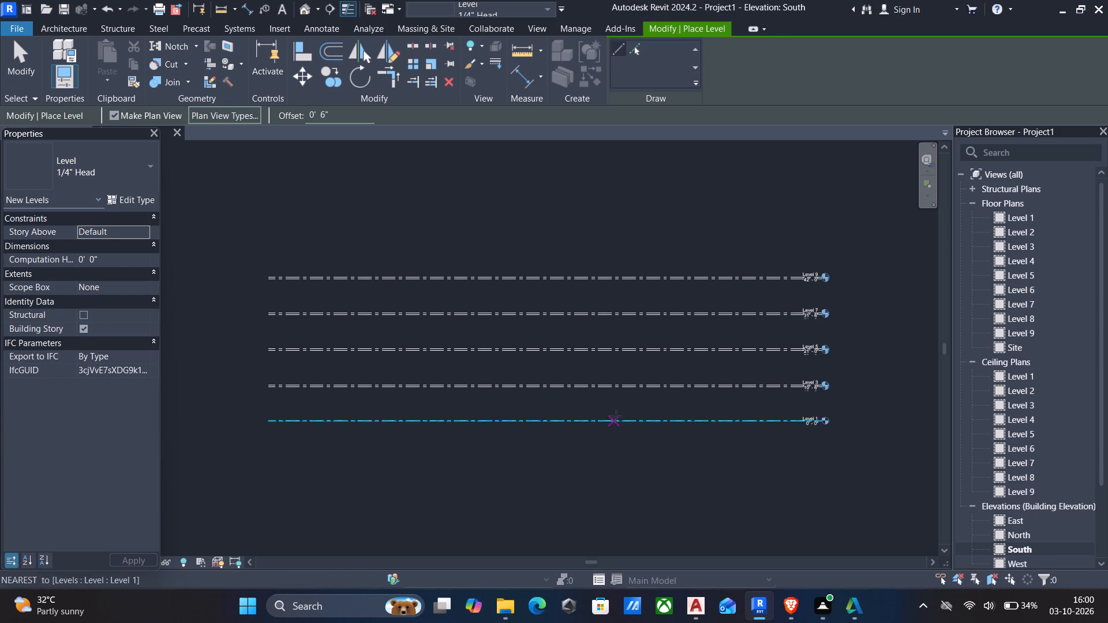
key("Escape")
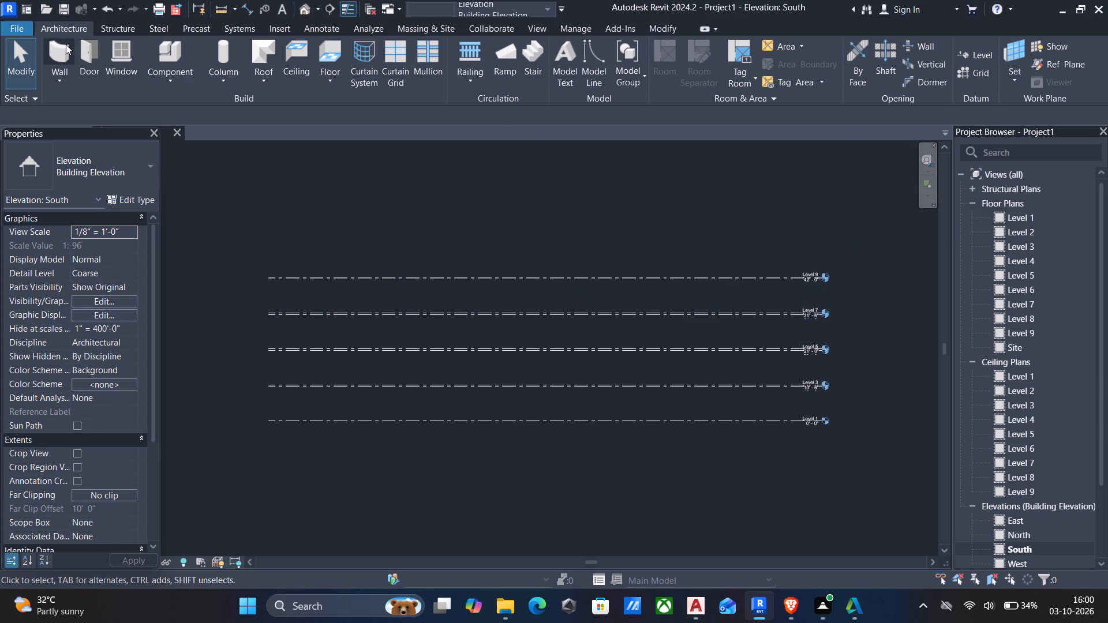
Draw a full-width level offset 10' above Level 9, at elevation 52' 0", ending in line with the level heads below.
scroll(379, 272, "up", 4)
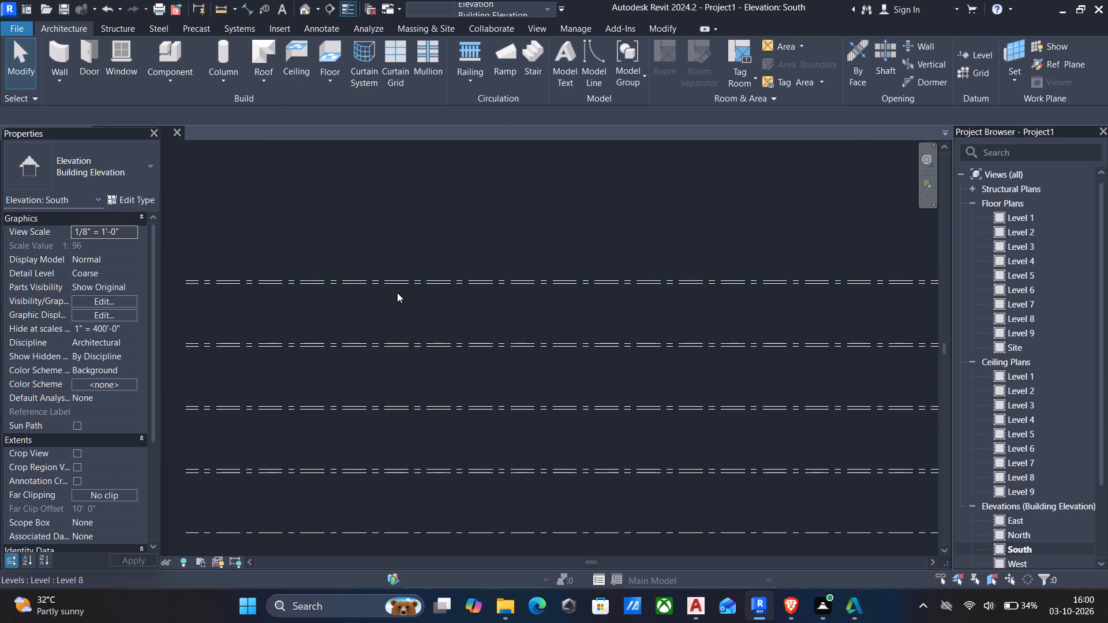
left_click(383, 277)
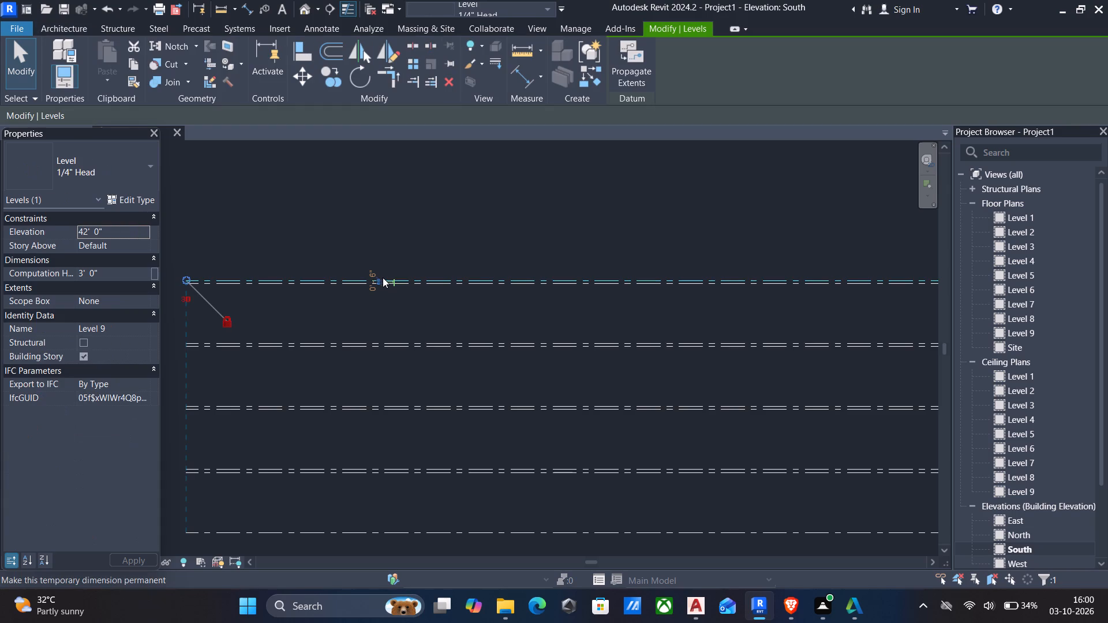
type("ll")
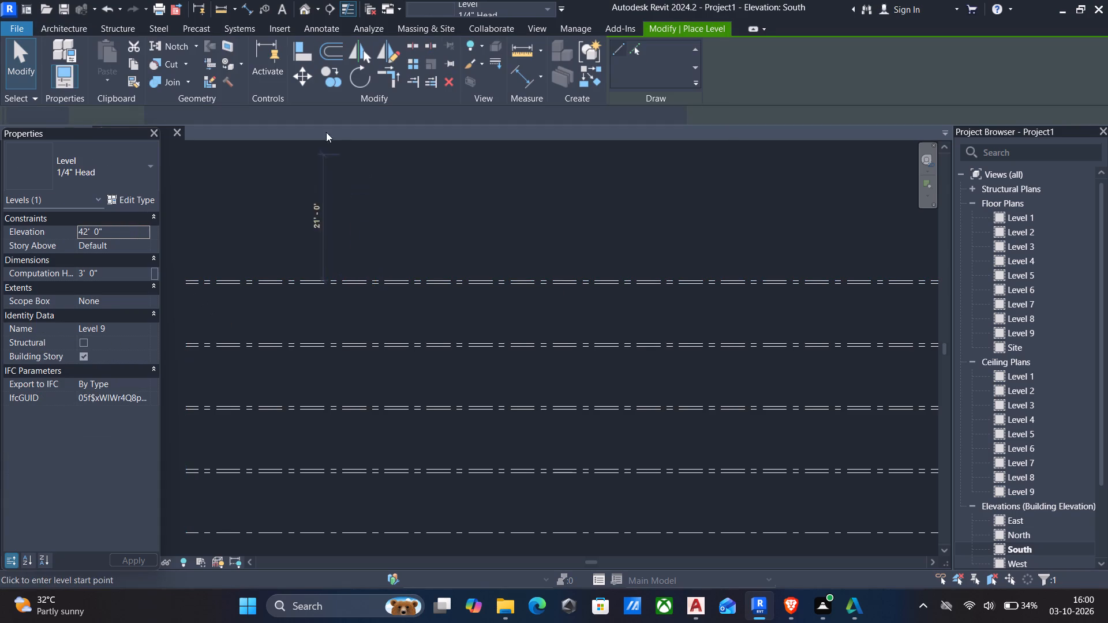
left_click_drag(366, 118, 233, 108)
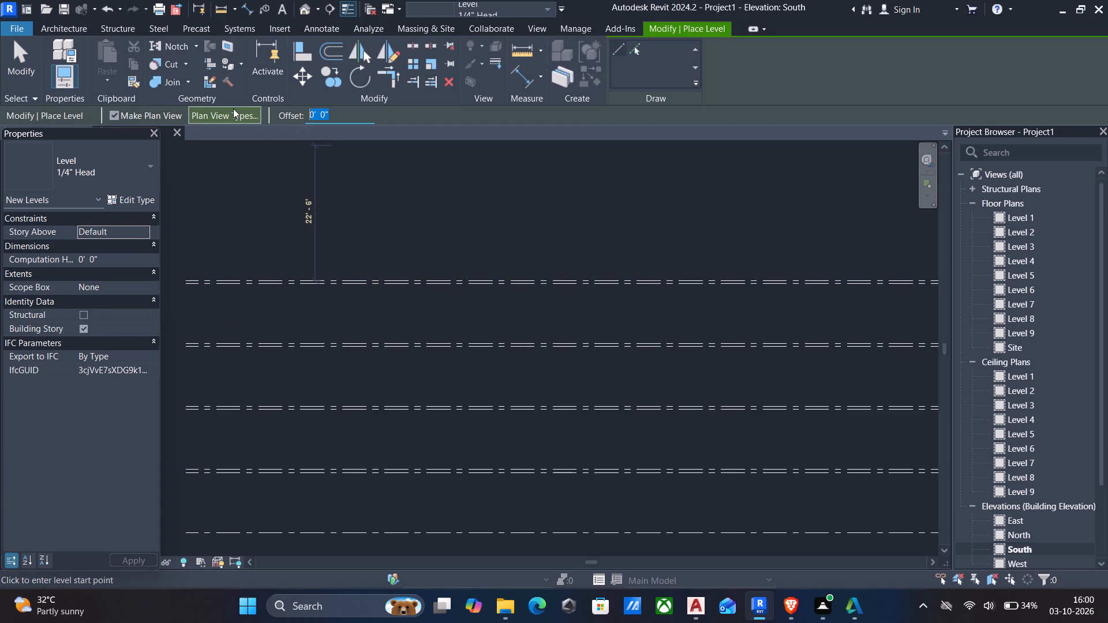
type("10'")
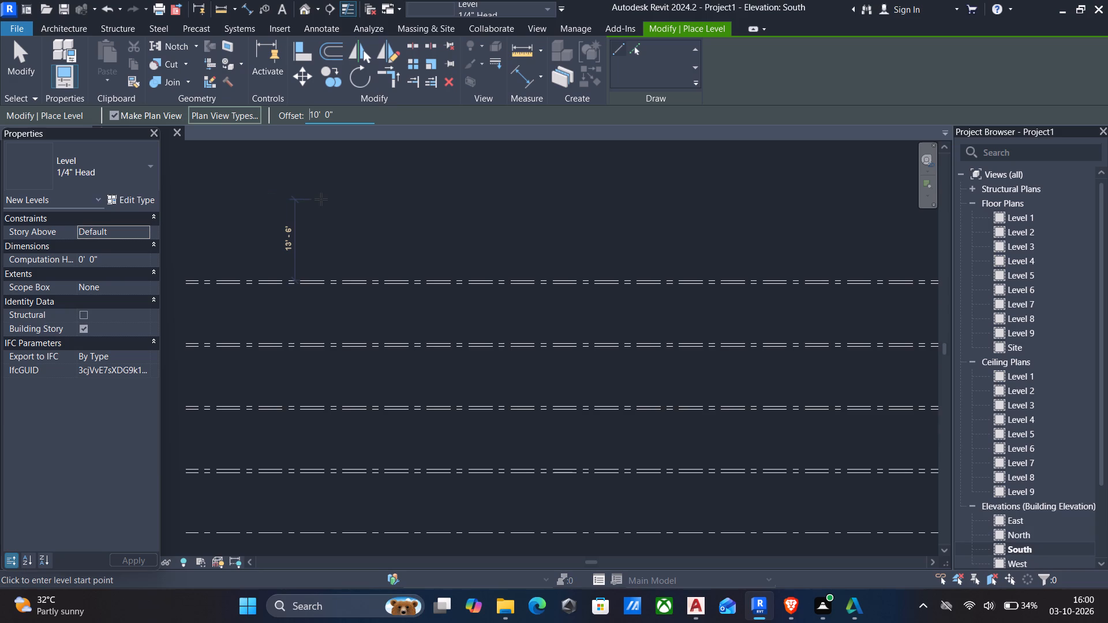
middle_click_drag(245, 279, 381, 280)
scroll(352, 289, "up", 4)
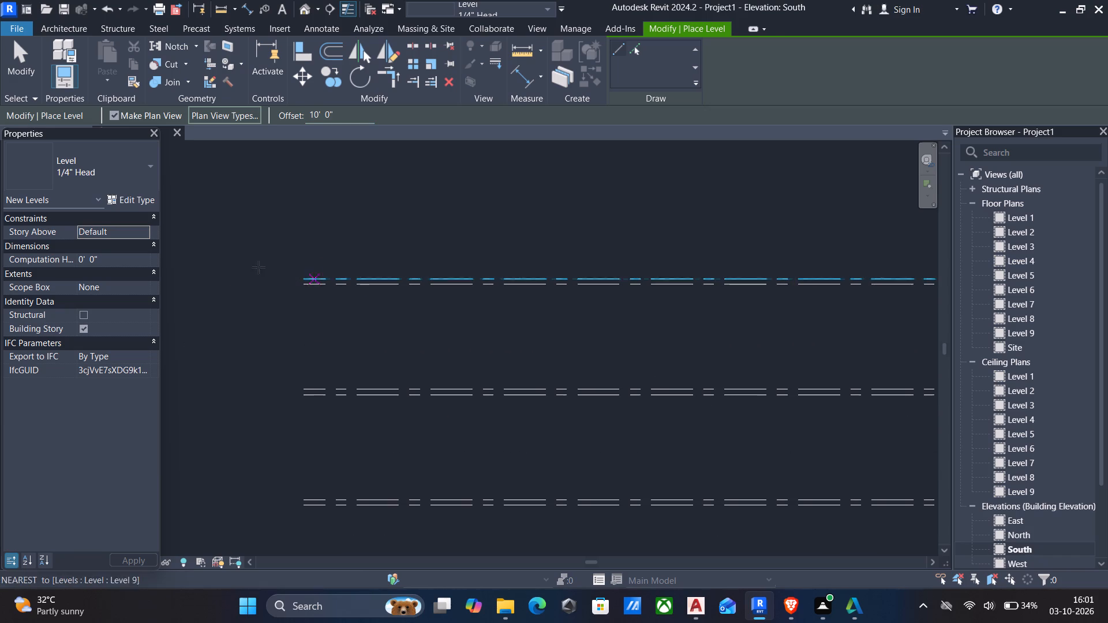
left_click_drag(308, 276, 360, 279)
scroll(390, 287, "down", 2)
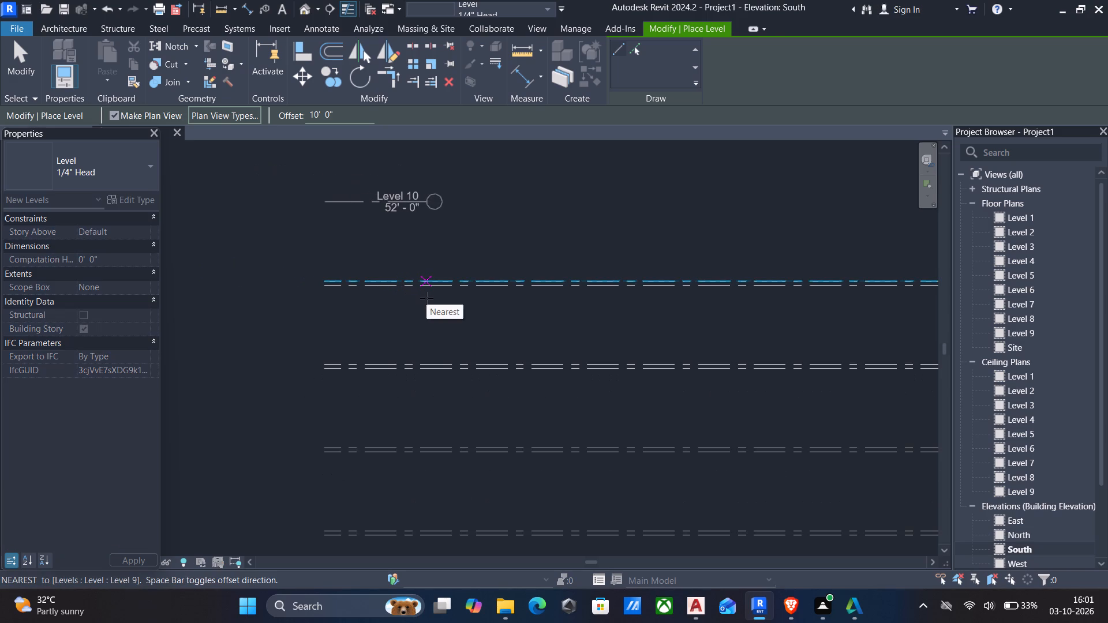
scroll(426, 298, "down", 3)
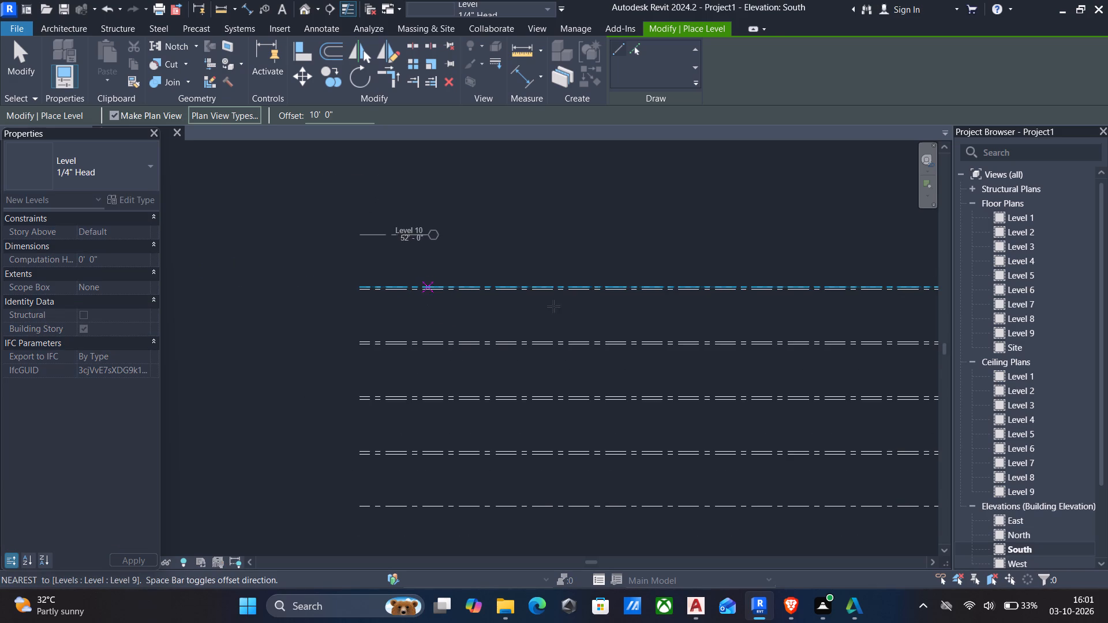
middle_click_drag(569, 307, 418, 299)
scroll(418, 299, "down", 3)
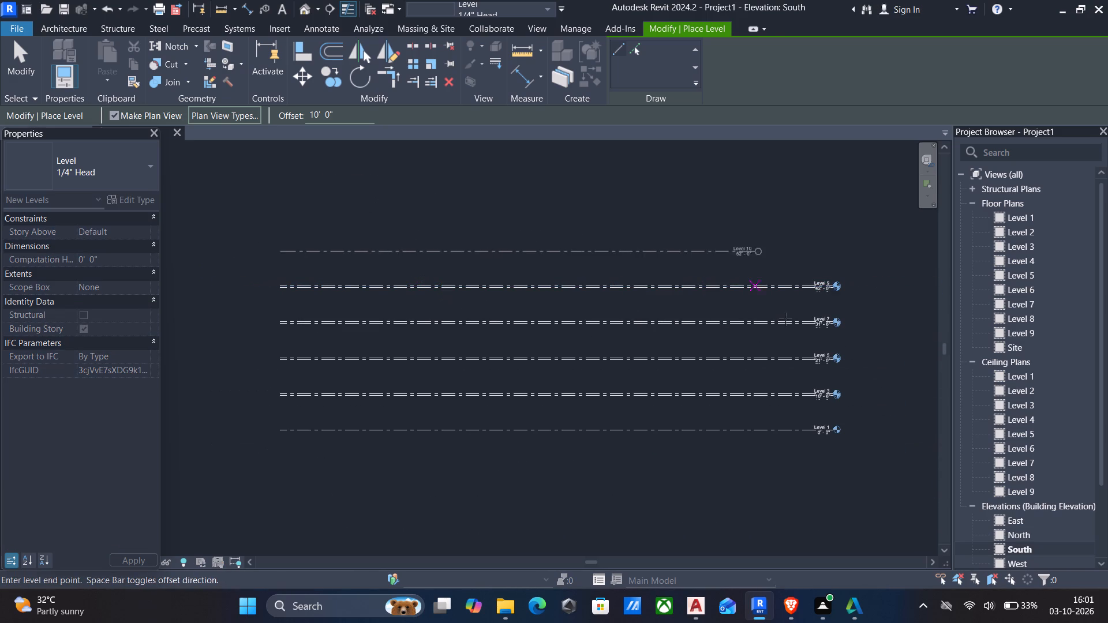
left_click(832, 291)
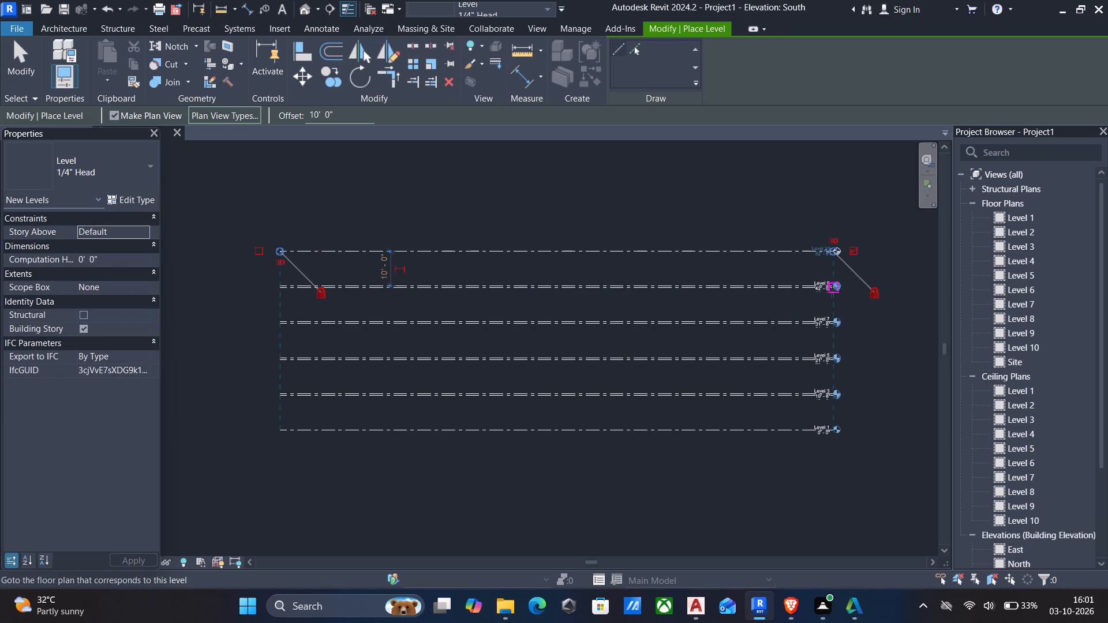
key("Escape")
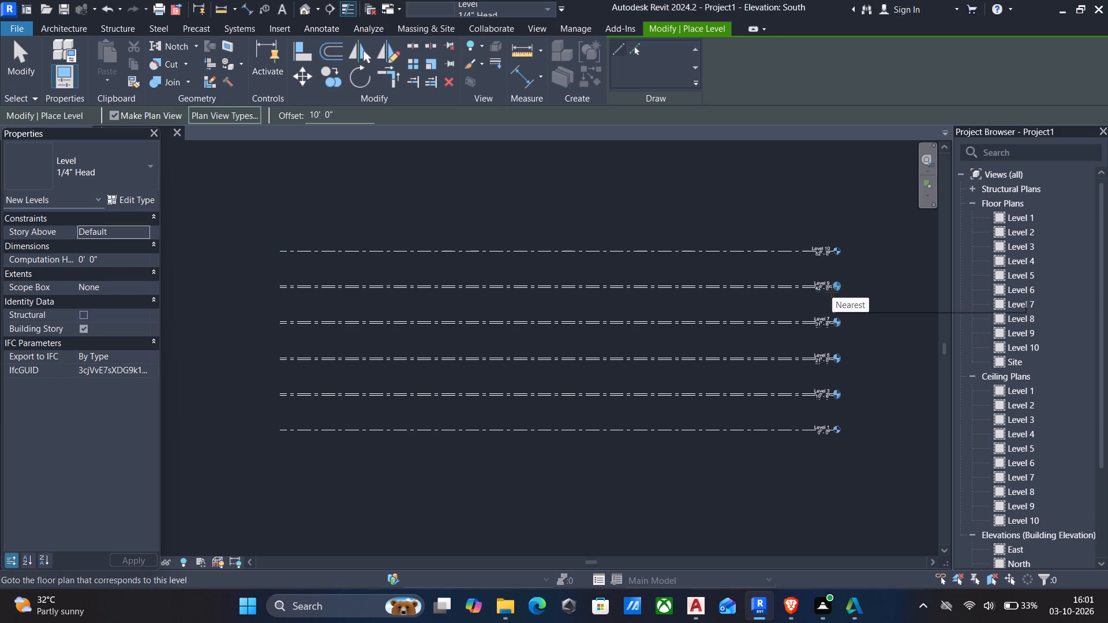
key("Escape")
Examine the full stack of level lines and their head labels in the South elevation.
scroll(832, 291, "down", 3)
scroll(690, 286, "down", 2)
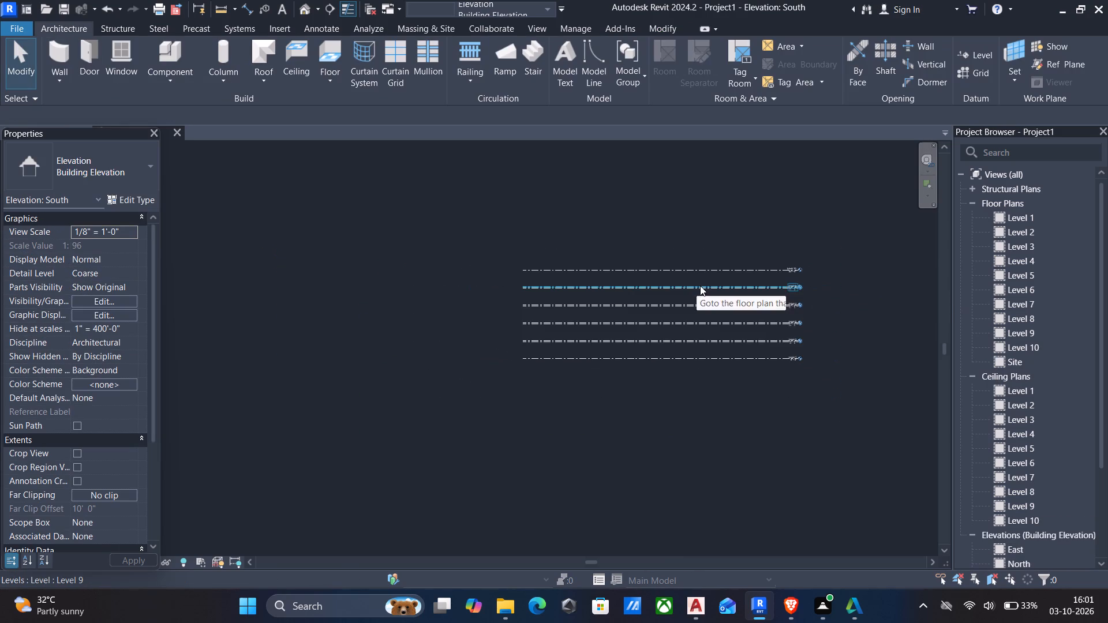
middle_click_drag(700, 286, 641, 298)
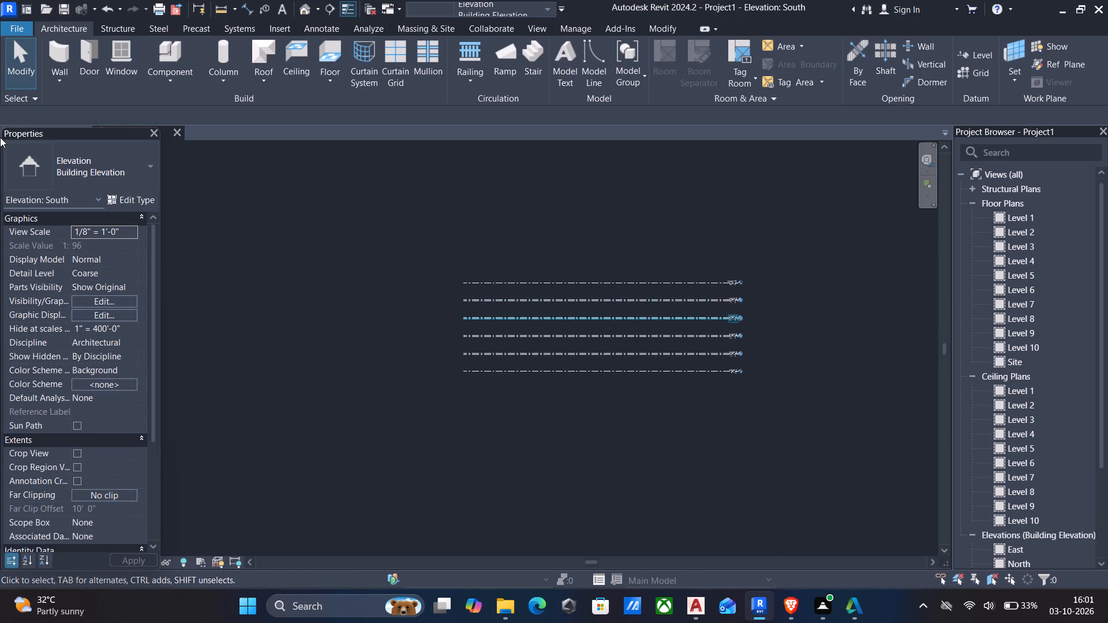
scroll(772, 440, "up", 3)
scroll(674, 338, "up", 1)
middle_click_drag(672, 331, 693, 387)
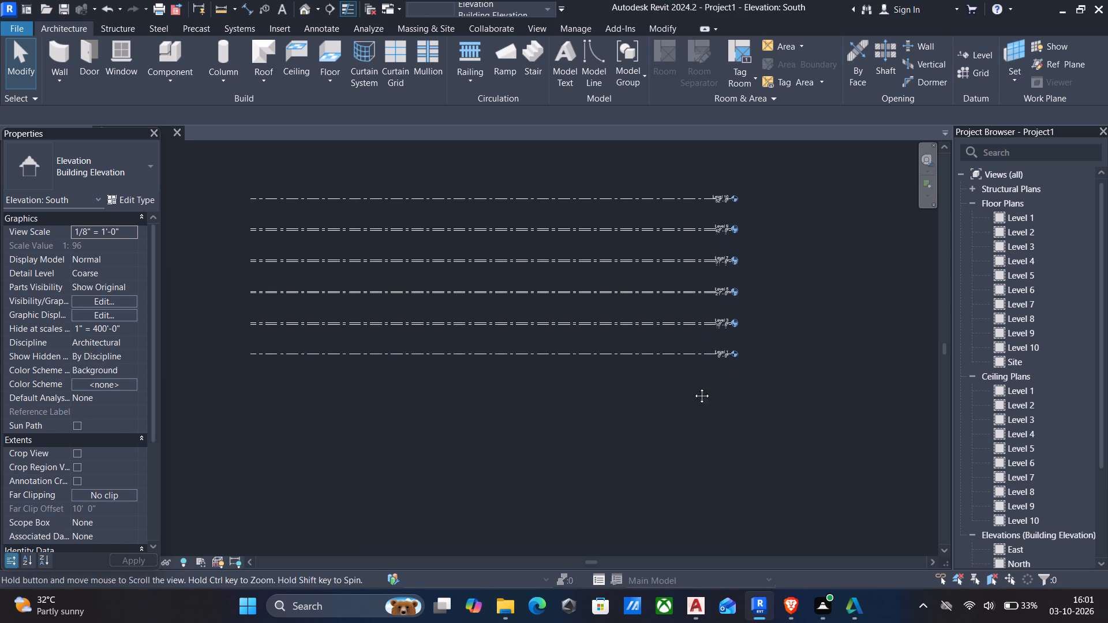
middle_click_drag(693, 387, 698, 397)
scroll(649, 335, "up", 3)
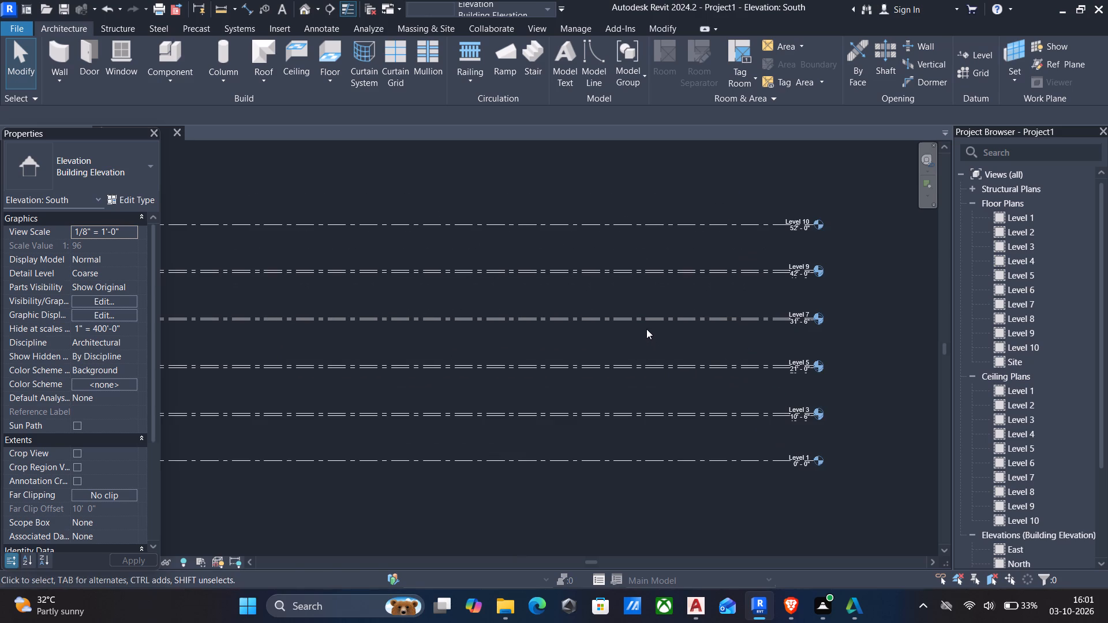
middle_click_drag(646, 329, 656, 331)
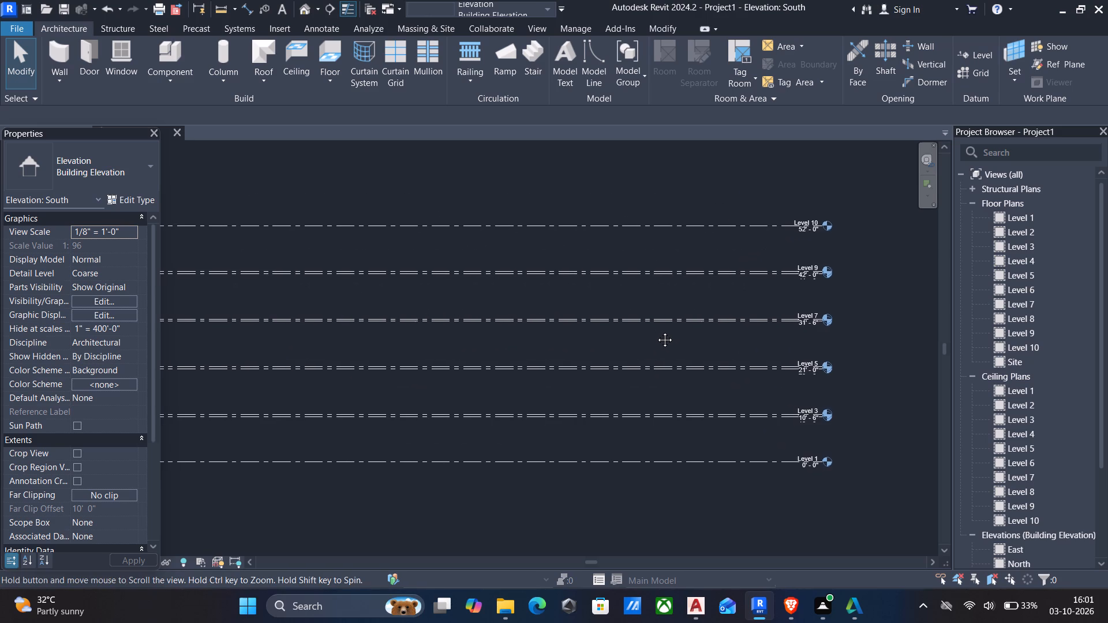
middle_click_drag(656, 331, 691, 336)
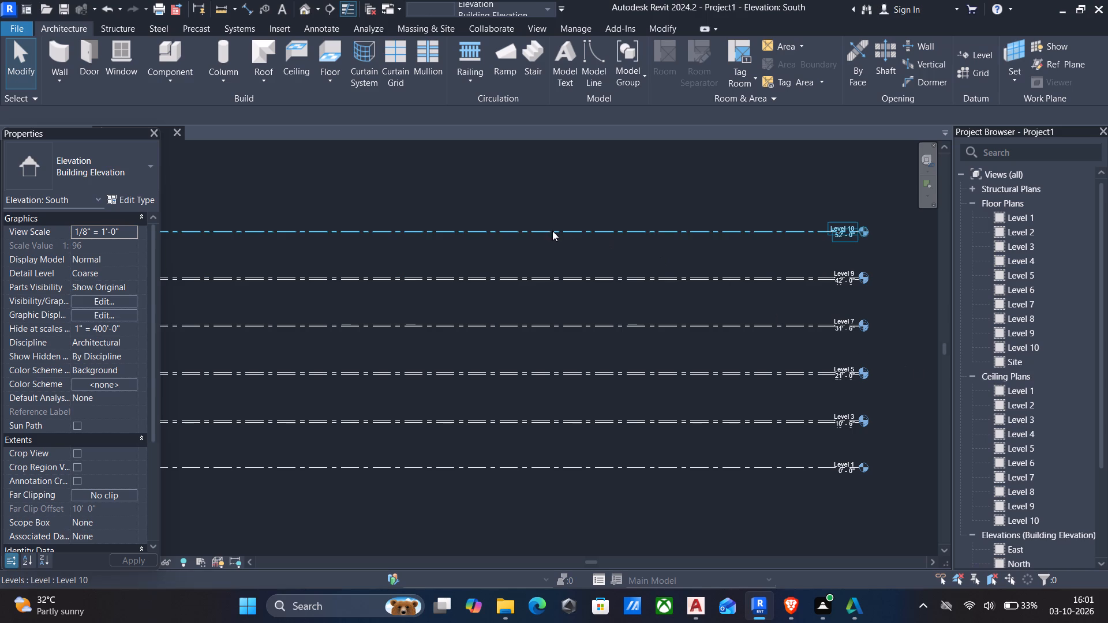
scroll(588, 238, "down", 2)
middle_click_drag(588, 238, 660, 244)
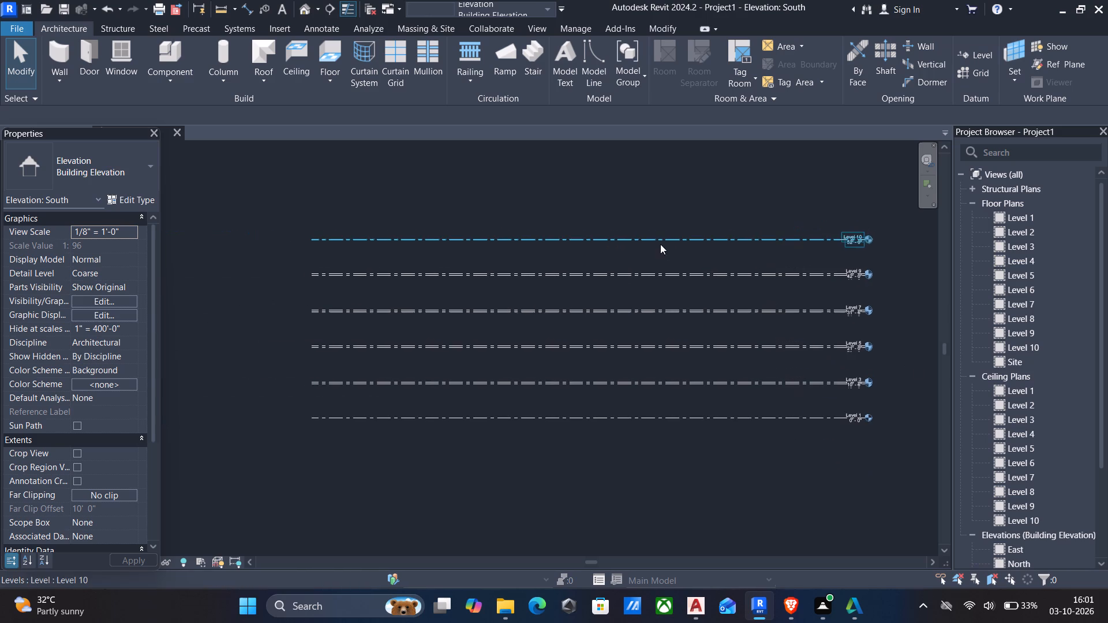
scroll(568, 230, "up", 1)
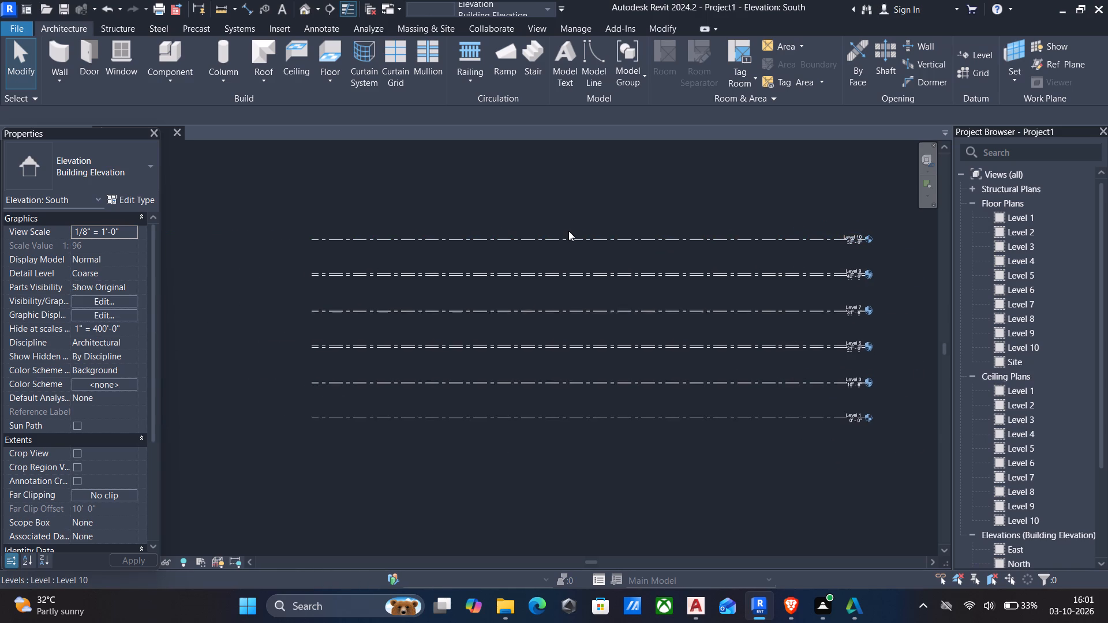
scroll(568, 231, "up", 1)
scroll(568, 232, "down", 2)
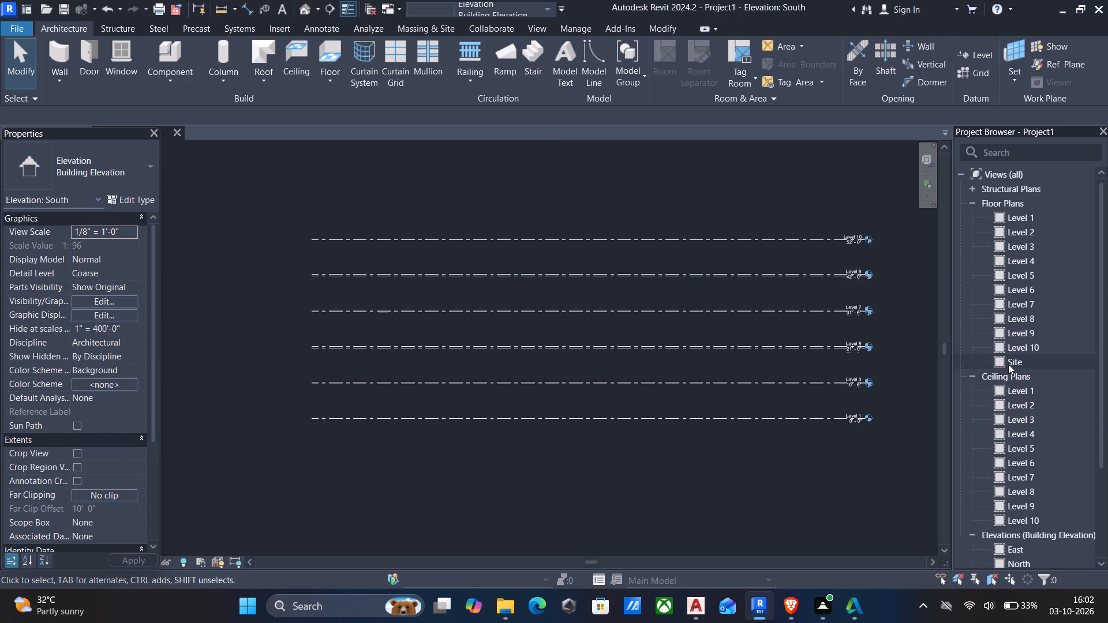
Open the Level 1 floor plan, and switch to the Site floor plan.
double_click(1001, 217)
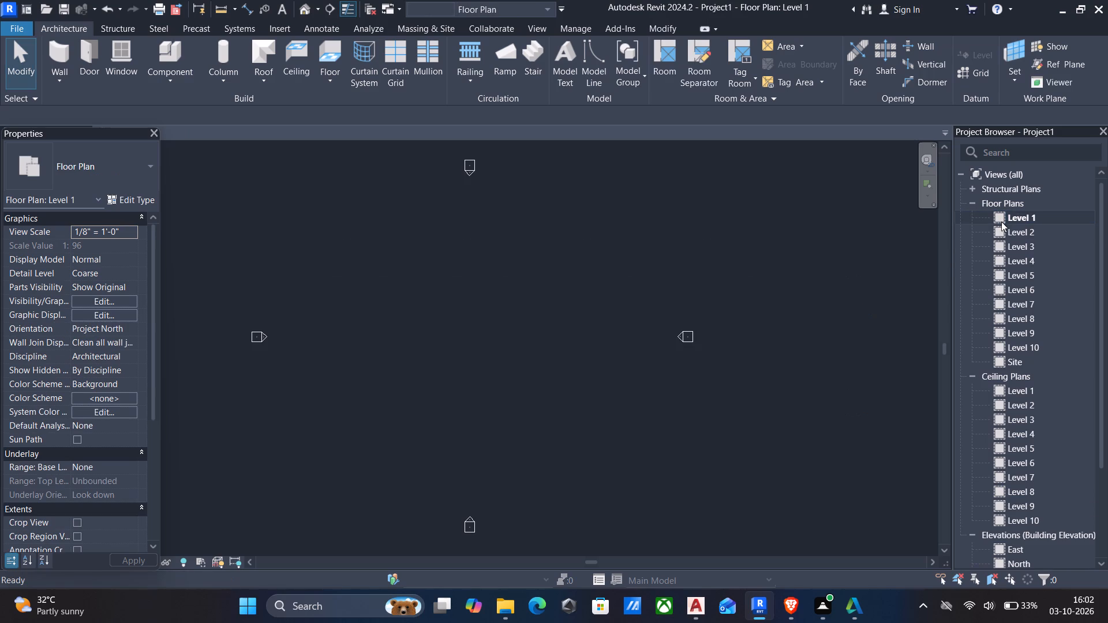
double_click(998, 357)
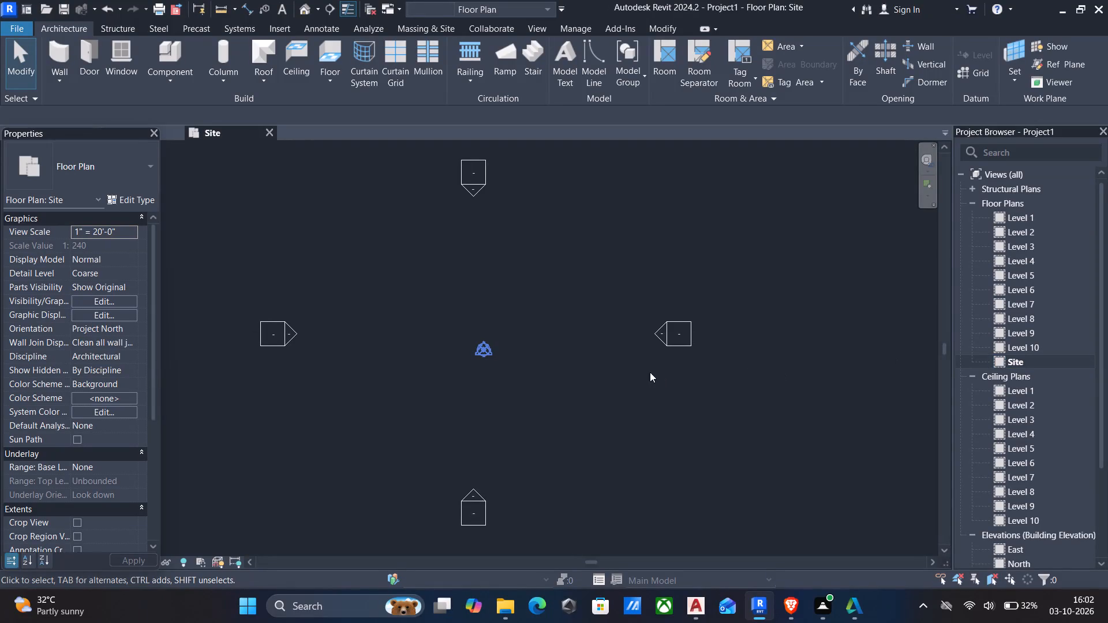
Examine the project base point and the four surrounding elevation markers in the Site plan.
scroll(485, 356, "up", 18, "ctrl")
right_click(1107, 622)
right_click_drag(1107, 48, 1054, 41)
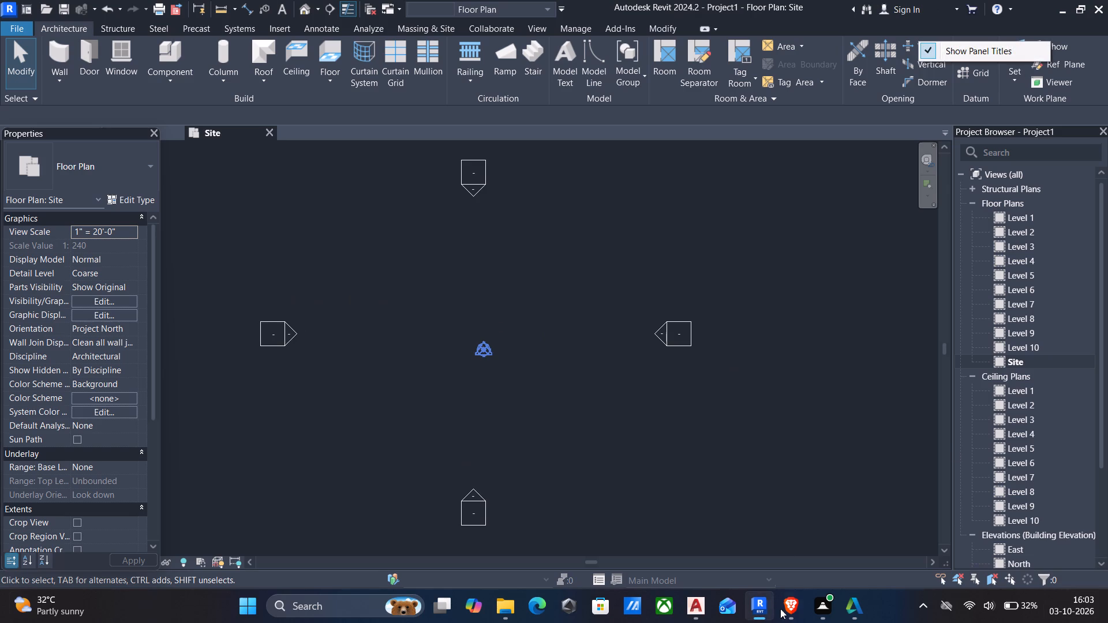
scroll(443, 306, "up", 2)
scroll(548, 425, "up", 3)
scroll(494, 363, "up", 9)
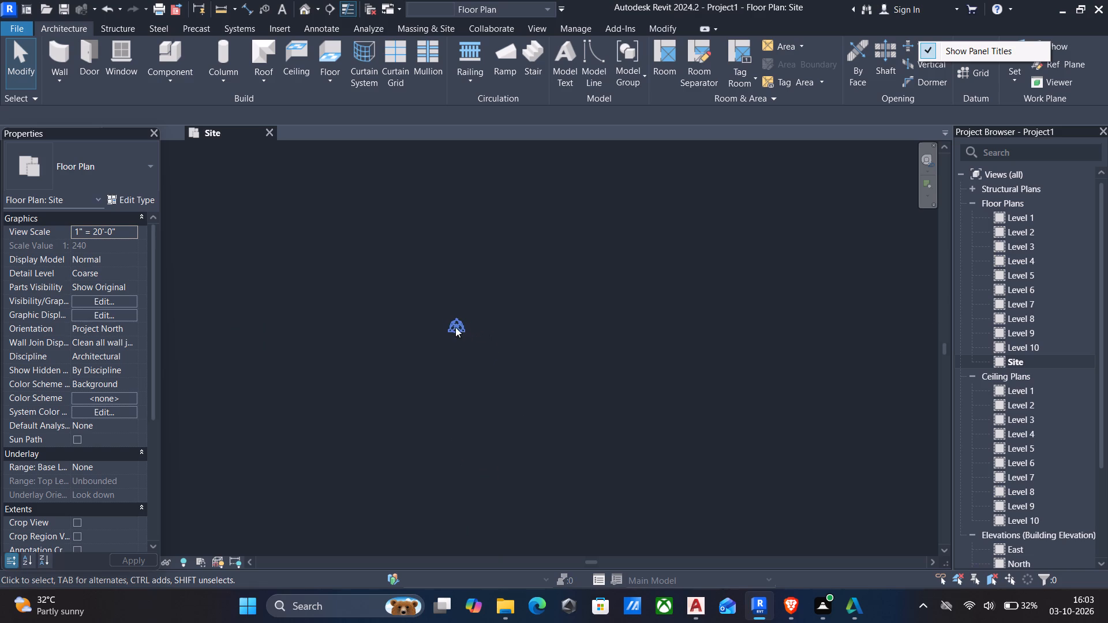
scroll(455, 327, "up", 20)
scroll(455, 327, "up", 1)
scroll(512, 332, "up", 9)
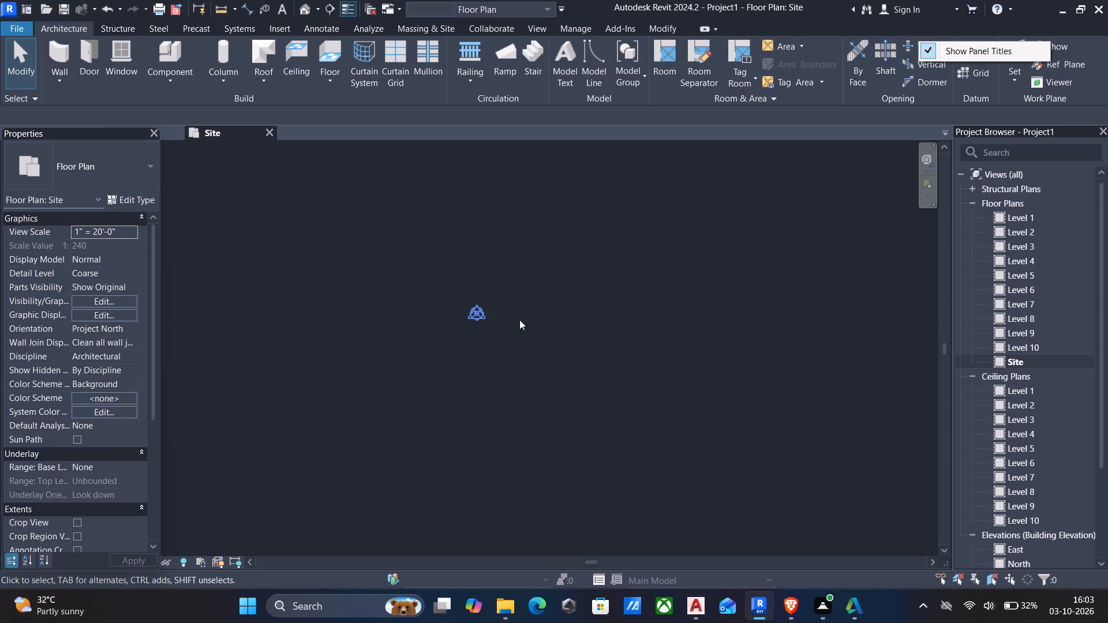
scroll(519, 320, "up", 3)
scroll(543, 299, "down", 9)
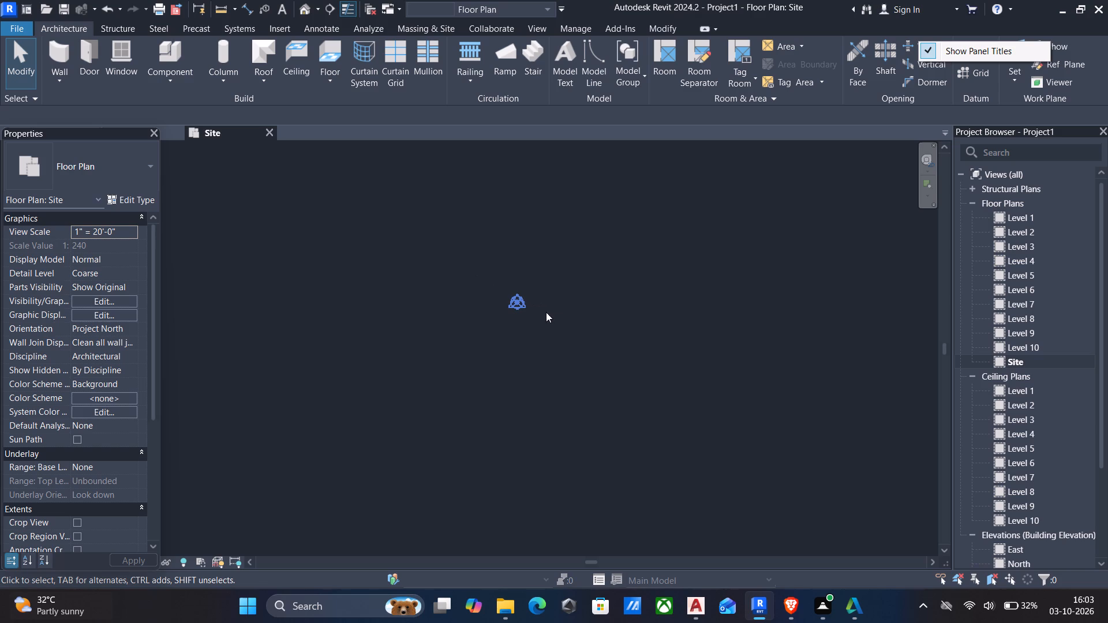
scroll(476, 317, "up", 6)
scroll(759, 292, "up", 6)
scroll(557, 264, "up", 2)
scroll(563, 264, "down", 19)
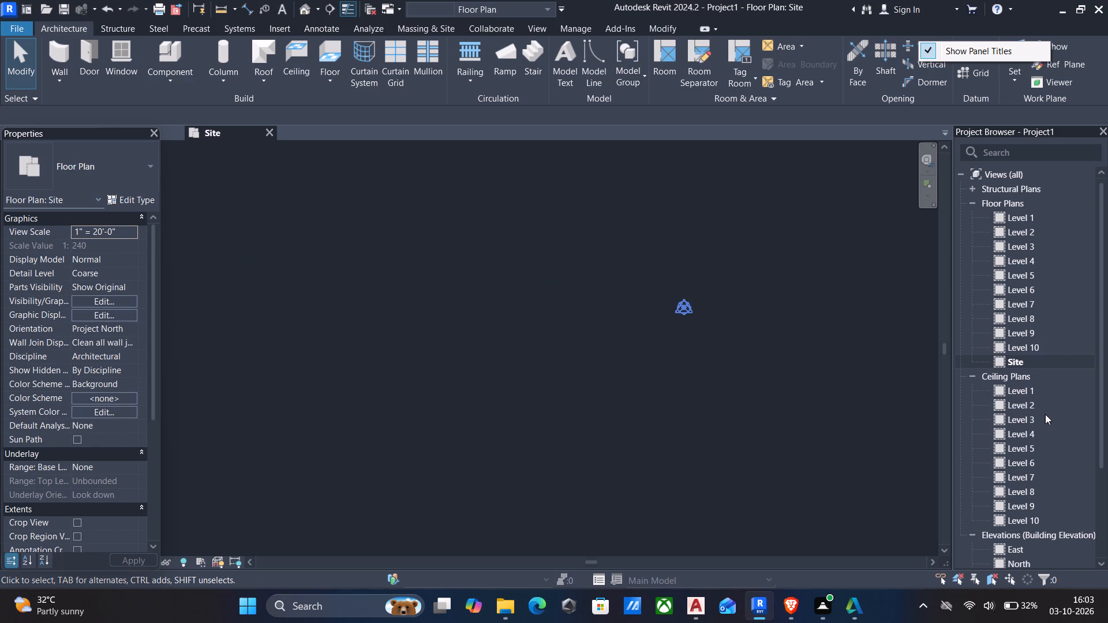
scroll(1016, 269, "down", 4)
scroll(545, 362, "down", 20)
scroll(545, 362, "down", 2)
scroll(641, 354, "down", 5)
scroll(687, 353, "down", 11)
scroll(693, 286, "down", 2)
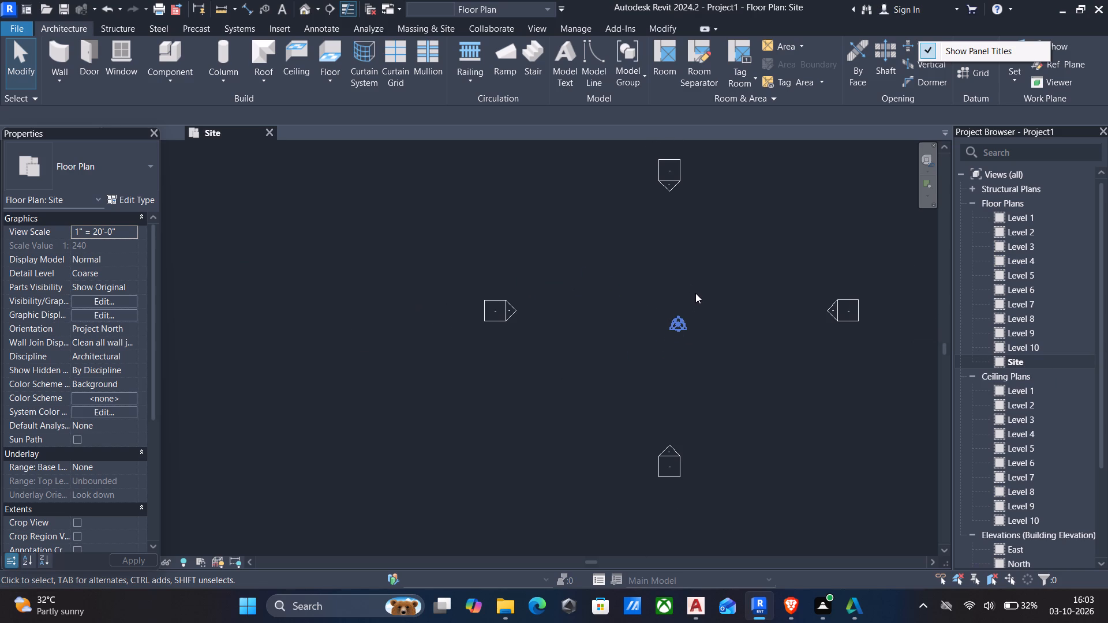
middle_click_drag(698, 288, 454, 345)
Link the DWG file "appsssssp plan" from Documents into the Site plan, positioned Auto - Origin to Internal Origin at Level 1.
left_click(274, 27)
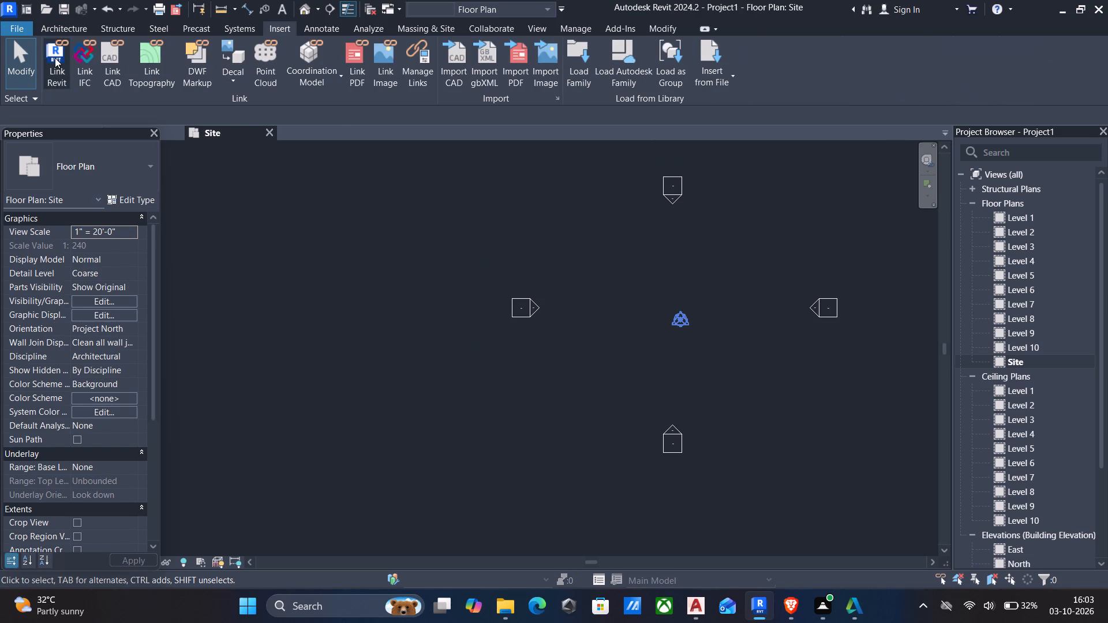
left_click(55, 58)
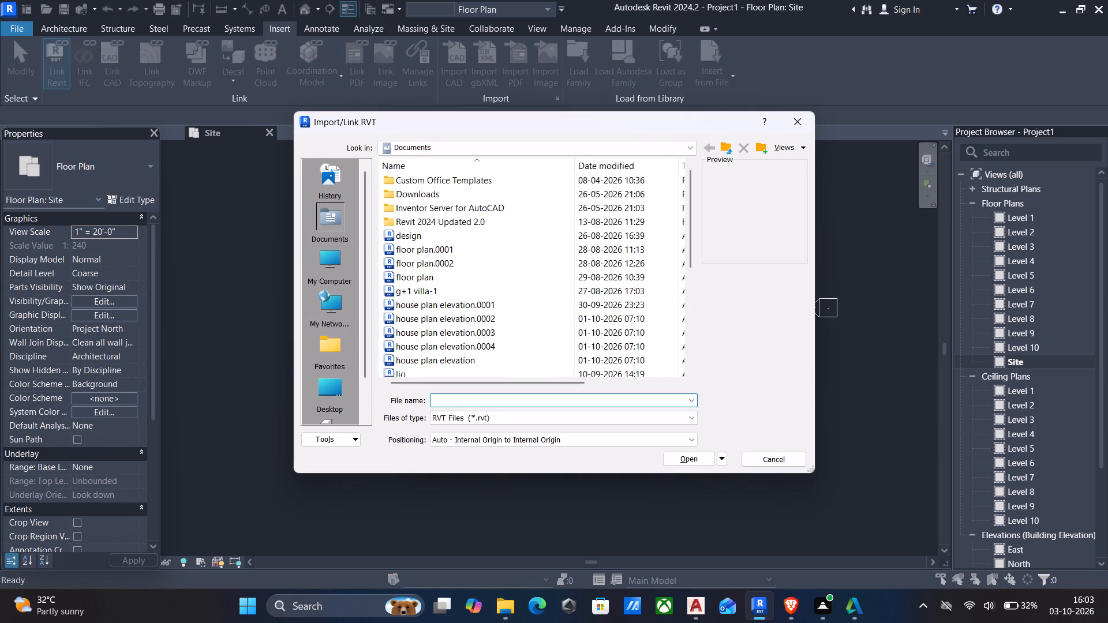
left_click(792, 127)
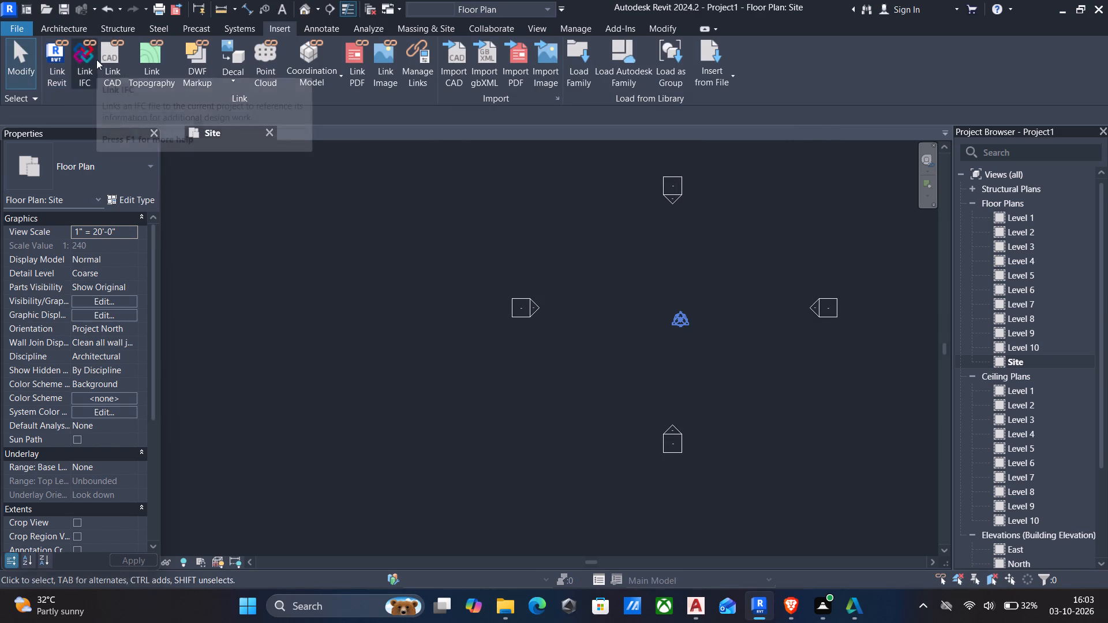
left_click(103, 61)
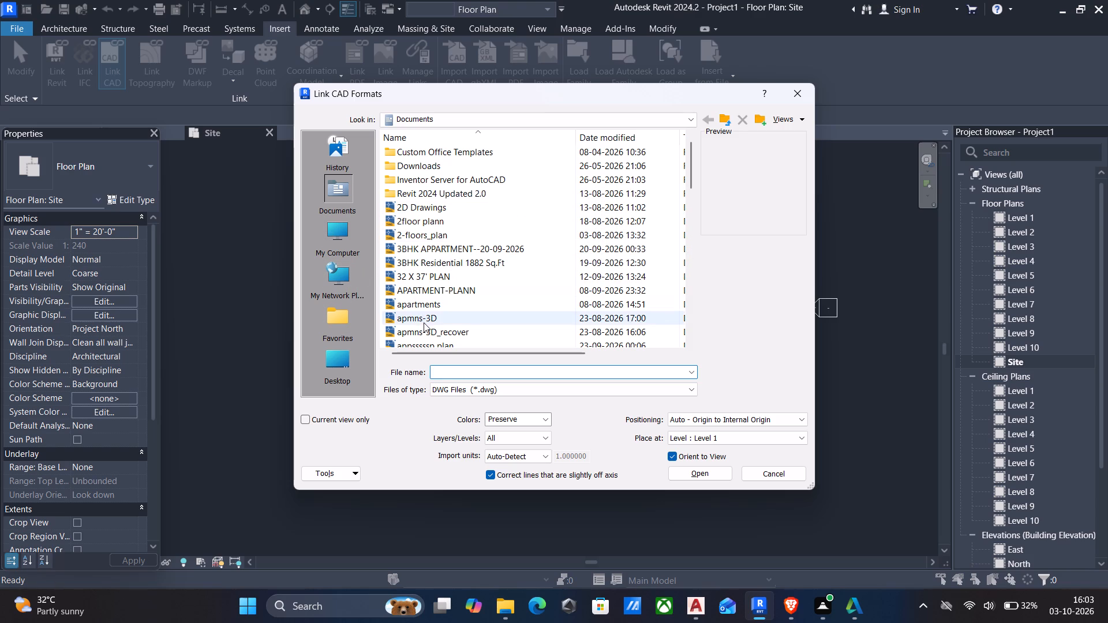
scroll(447, 325, "down", 2)
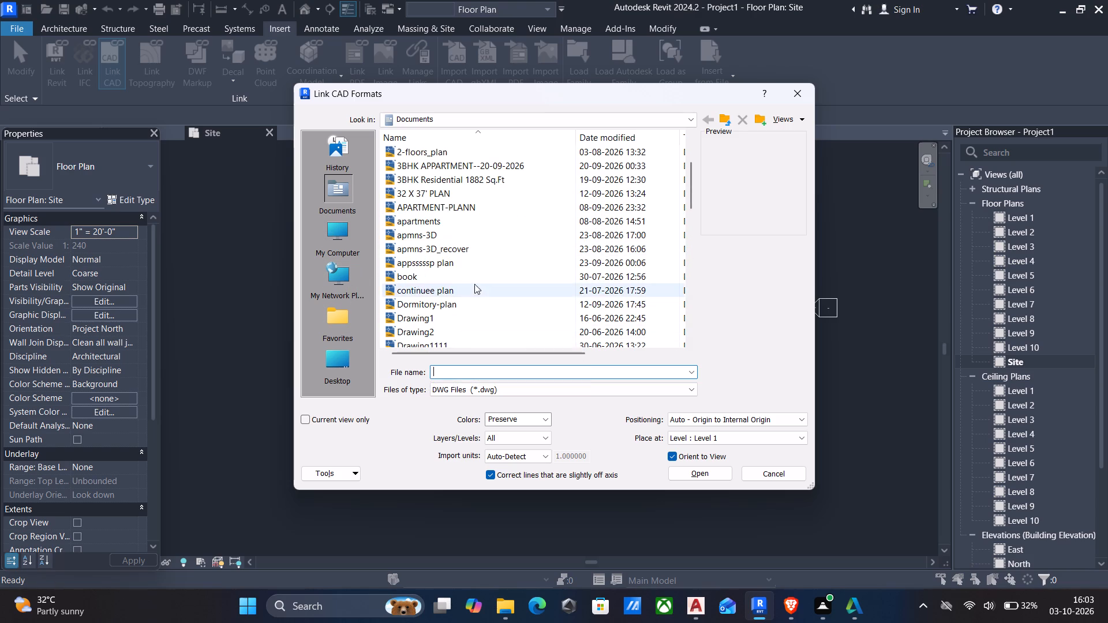
double_click(458, 261)
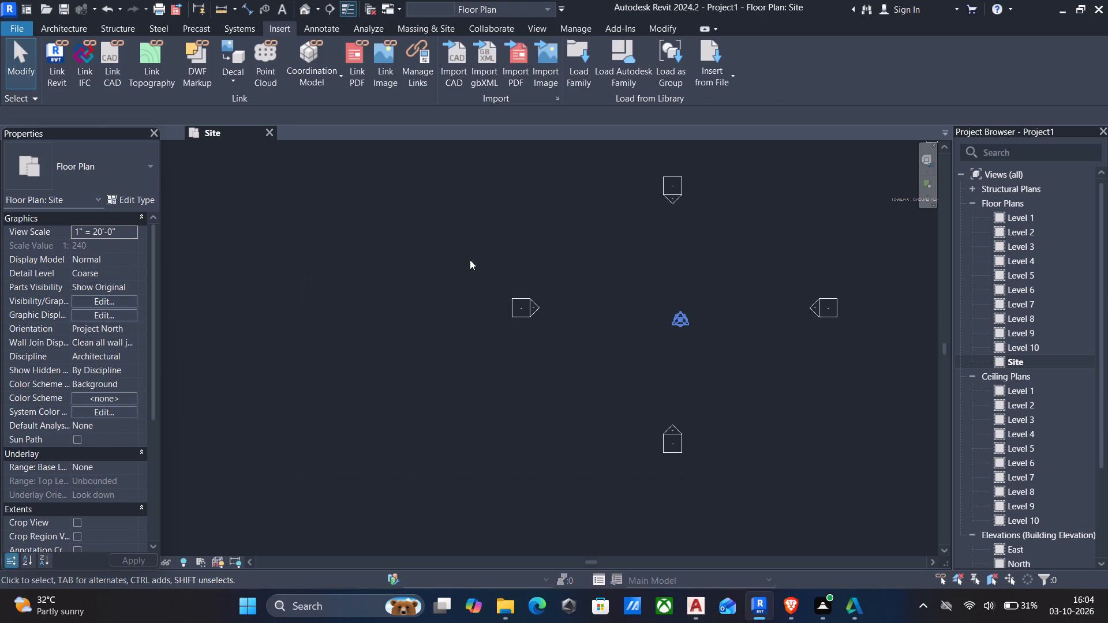
Examine the linked apartment plan, its stray outlying drawings and its position relative to the elevation markers.
scroll(894, 271, "down", 4)
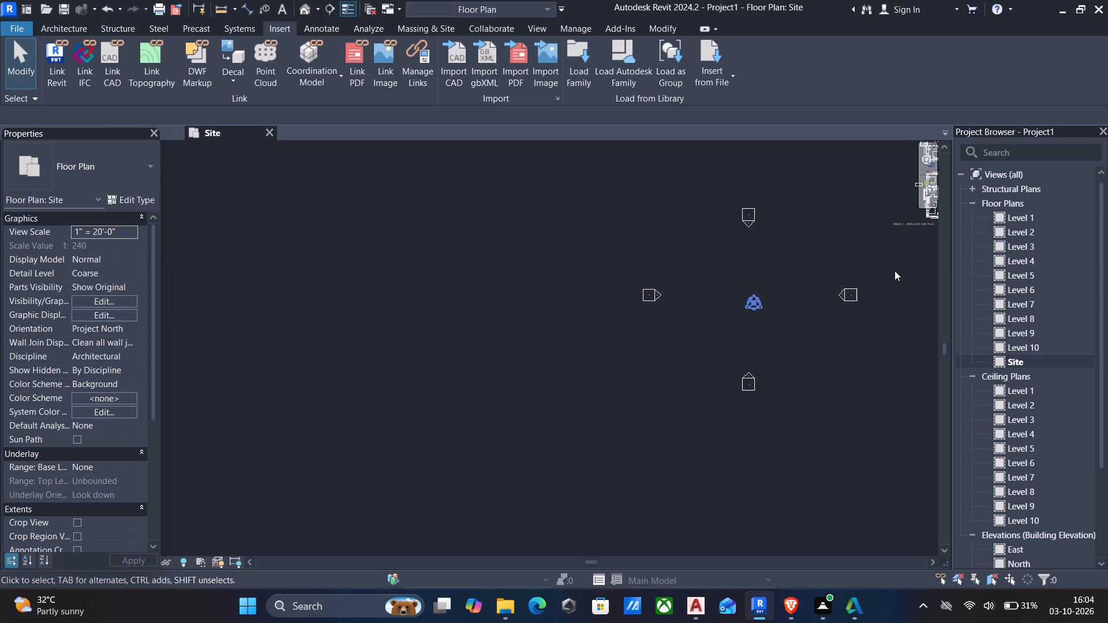
scroll(894, 271, "down", 4)
middle_click_drag(894, 271, 599, 351)
scroll(599, 351, "down", 1)
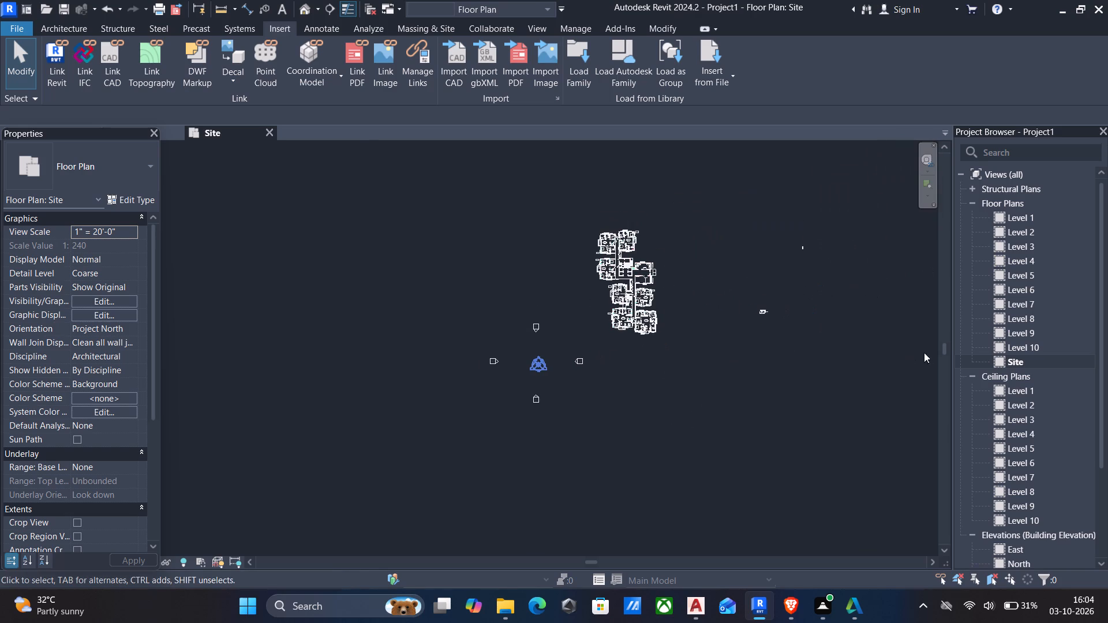
scroll(658, 325, "up", 2)
middle_click_drag(830, 351, 549, 391)
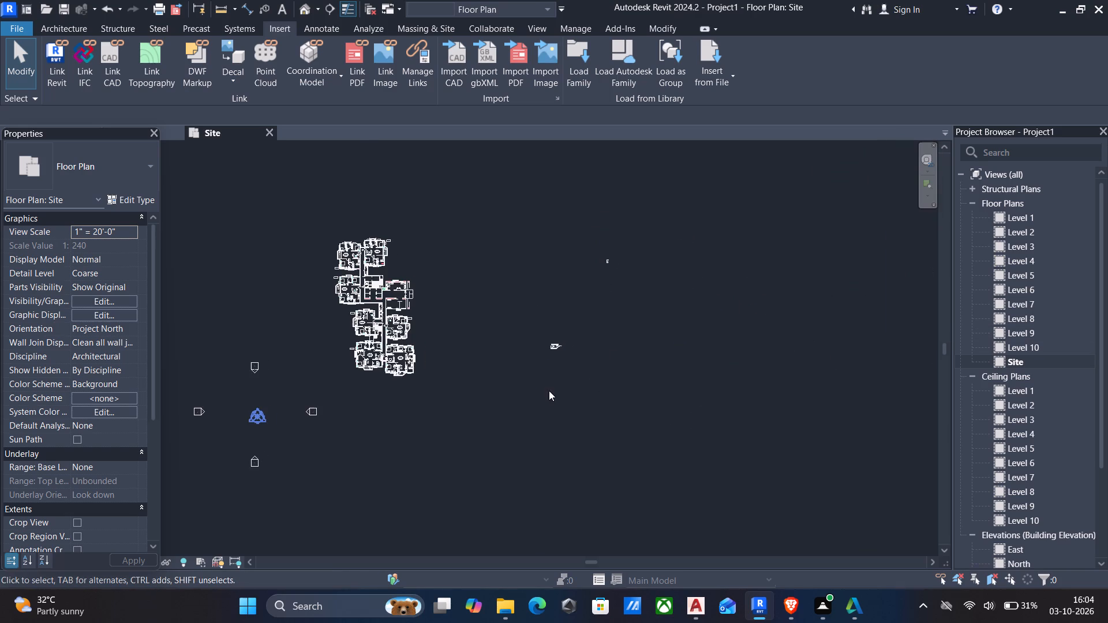
scroll(572, 361, "up", 3)
scroll(499, 357, "up", 7)
scroll(631, 338, "up", 10)
scroll(601, 318, "down", 17)
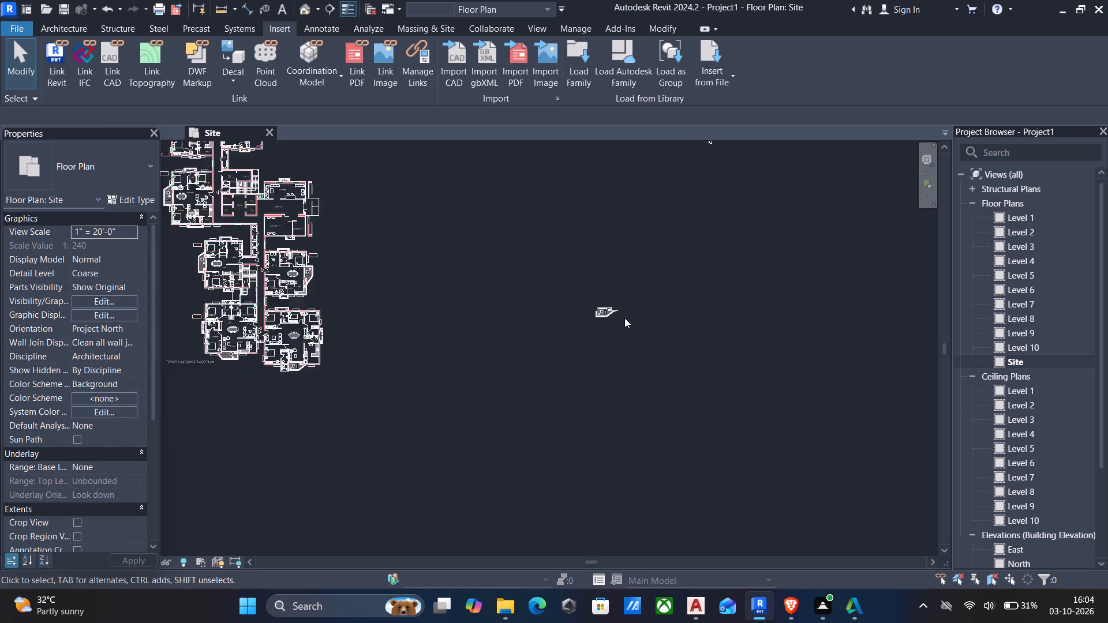
scroll(624, 318, "down", 5)
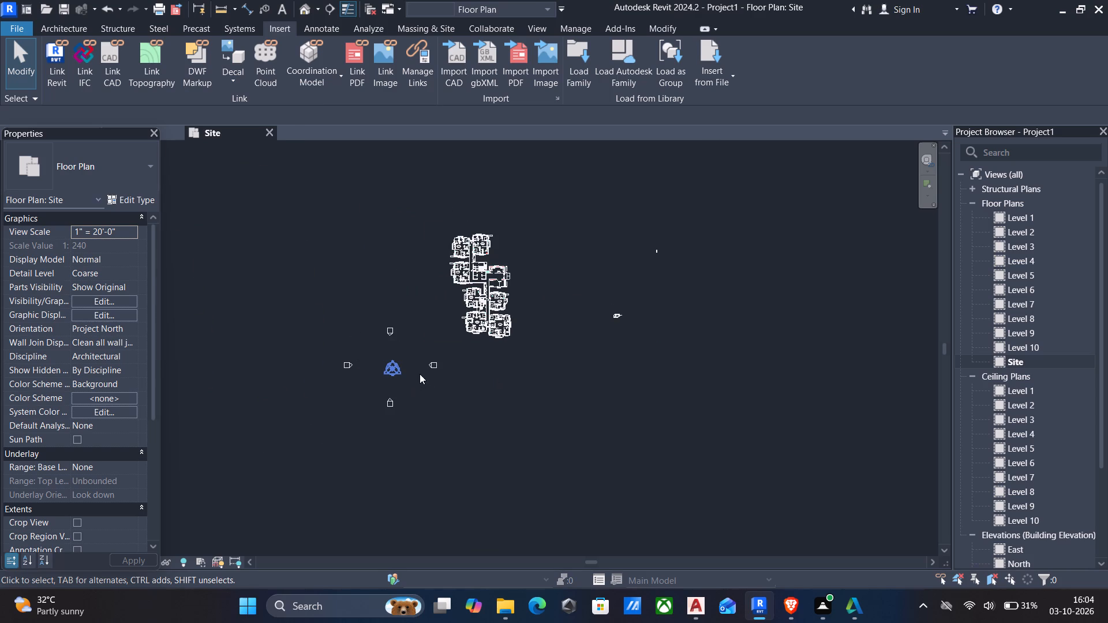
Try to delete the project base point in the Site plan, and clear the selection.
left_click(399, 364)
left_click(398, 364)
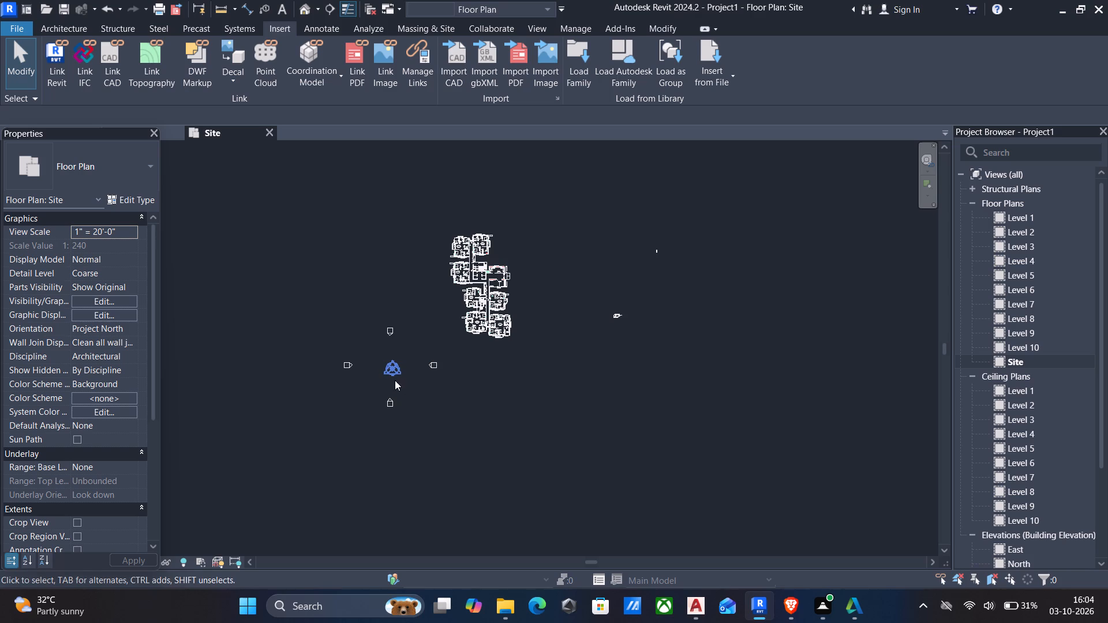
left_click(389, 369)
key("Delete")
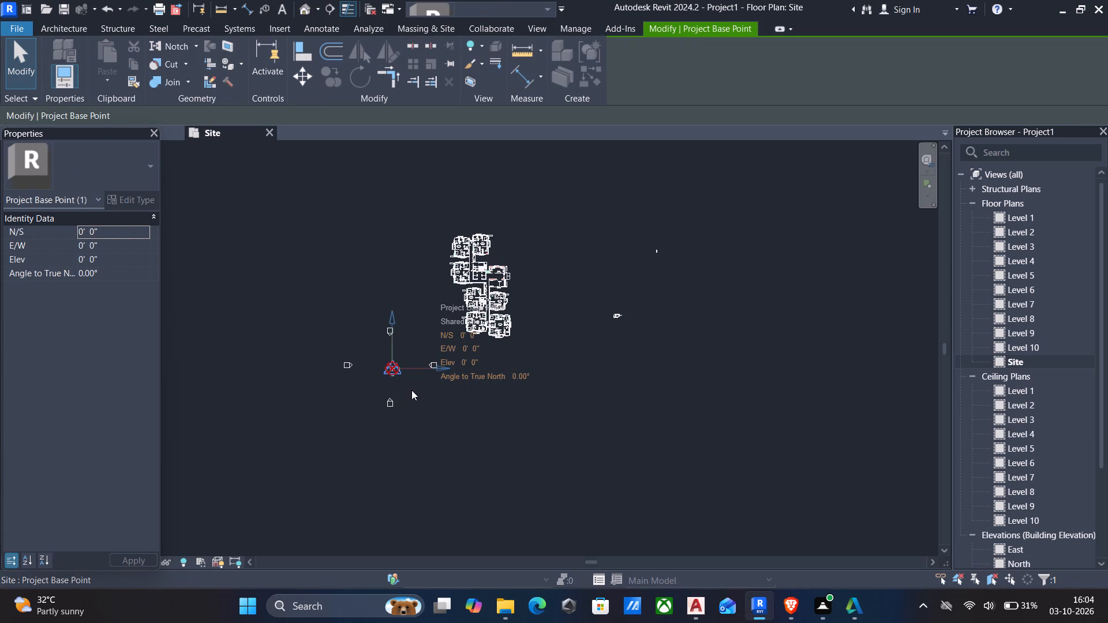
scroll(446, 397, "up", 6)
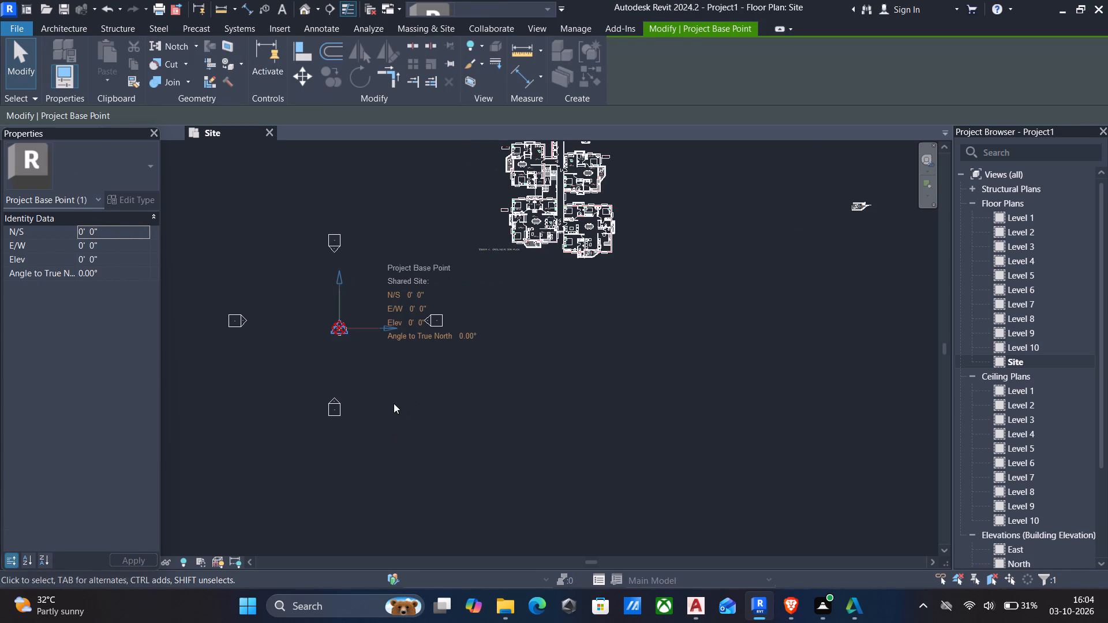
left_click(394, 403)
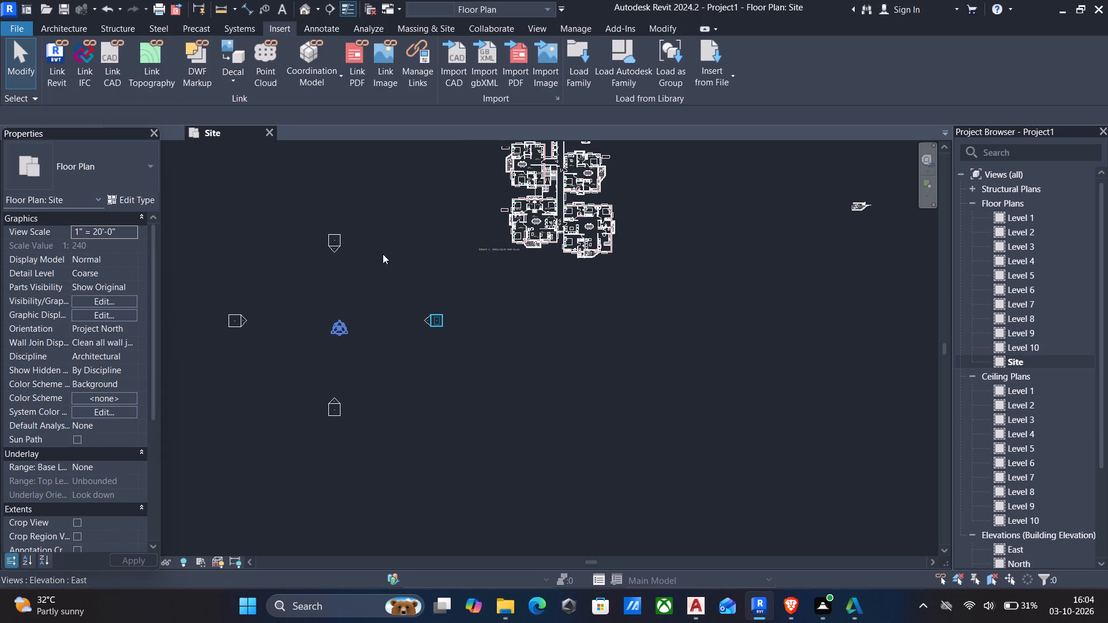
Move the North elevation marker above the linked apartment plan and the West marker to its west side in the Site plan.
scroll(343, 279, "down", 2)
middle_click_drag(341, 284, 385, 395)
scroll(366, 332, "down", 1)
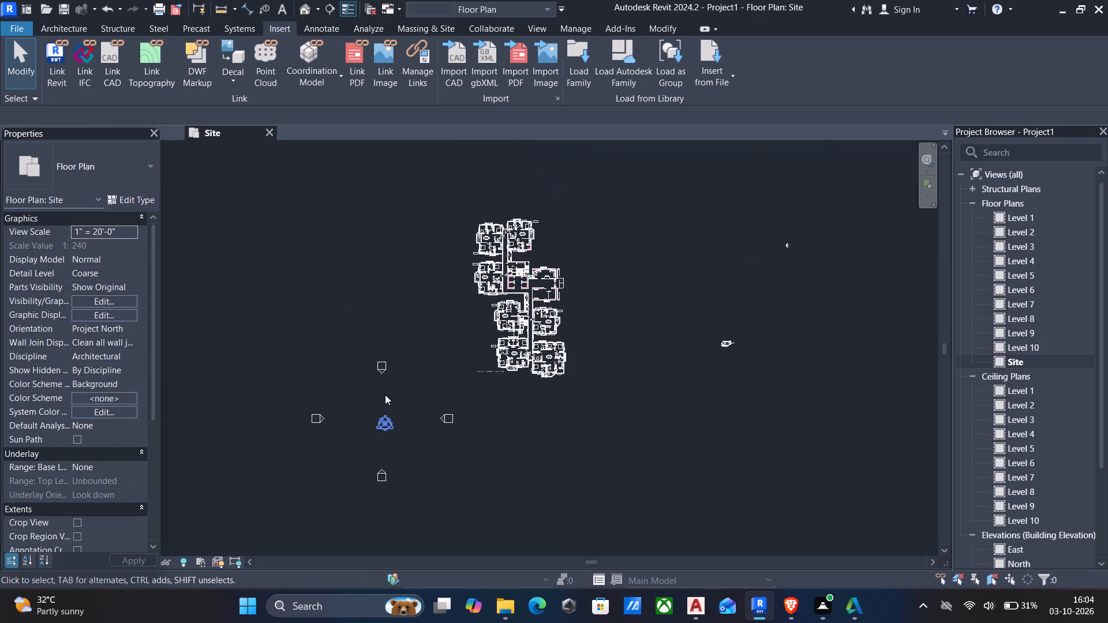
left_click_drag(409, 328, 373, 349)
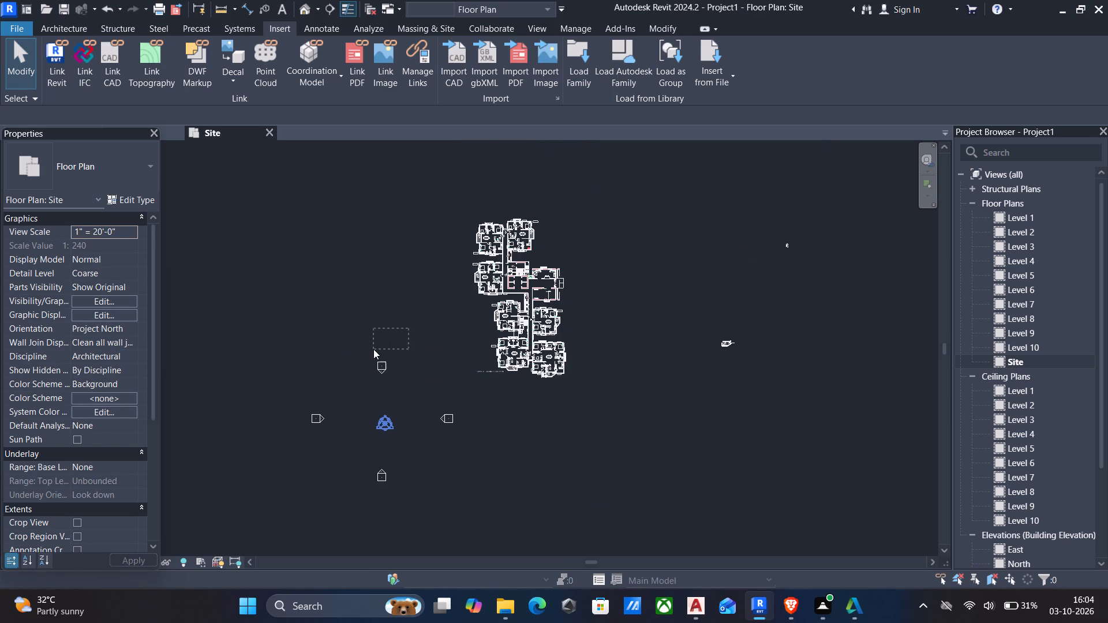
left_click_drag(373, 349, 346, 383)
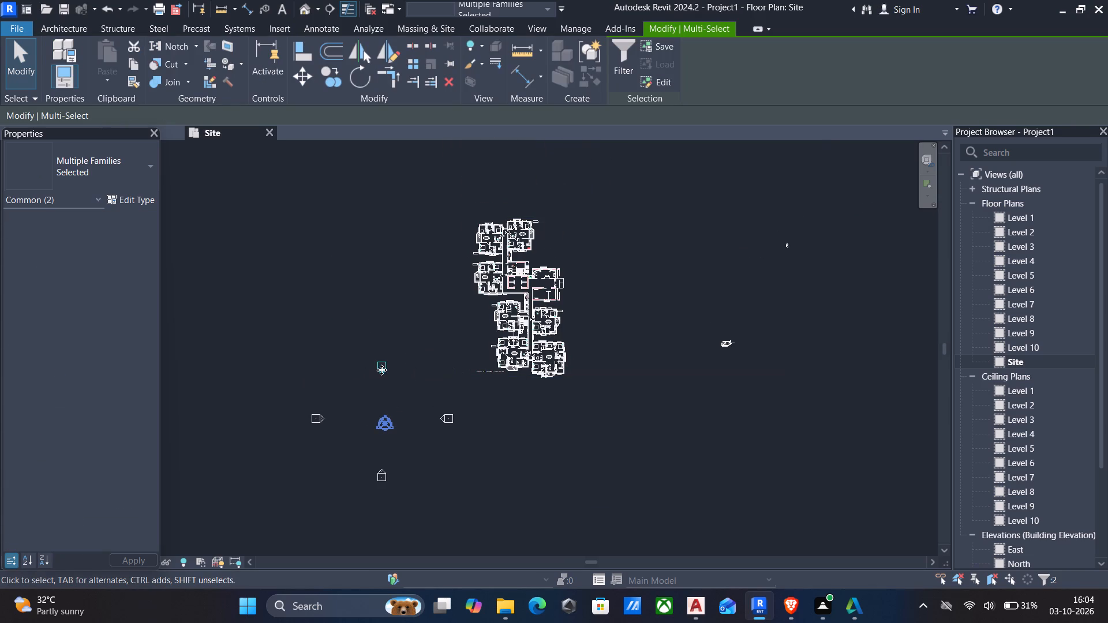
left_click_drag(382, 370, 506, 188)
left_click_drag(333, 401, 284, 452)
left_click_drag(317, 425, 396, 313)
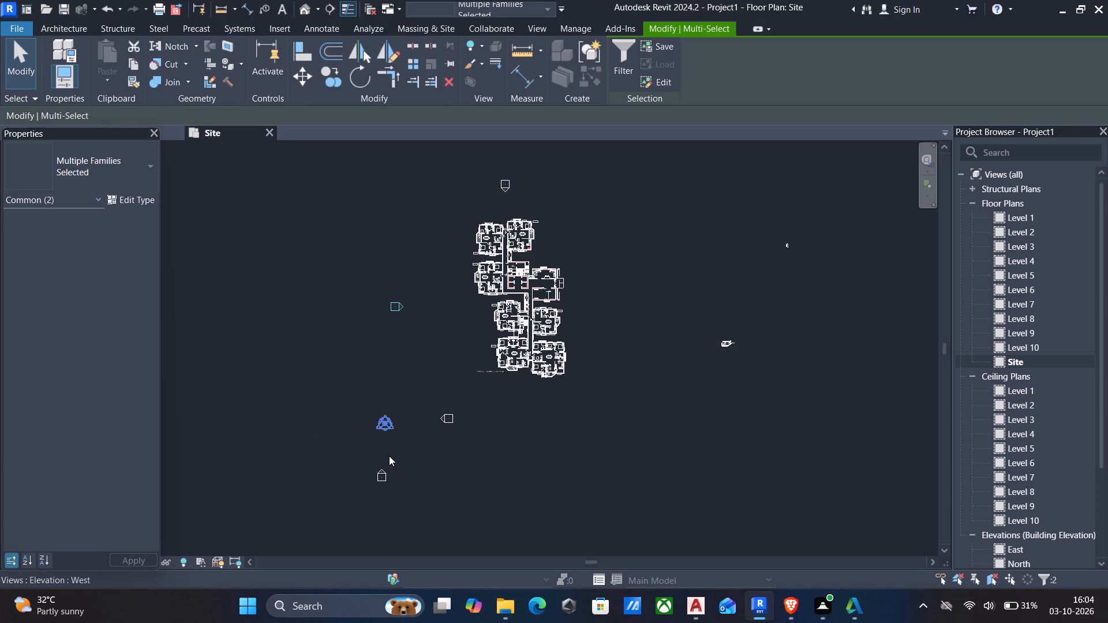
Move the South elevation marker below the linked apartment plan and the East marker to its east side.
left_click_drag(397, 454, 343, 493)
left_click_drag(379, 480, 521, 460)
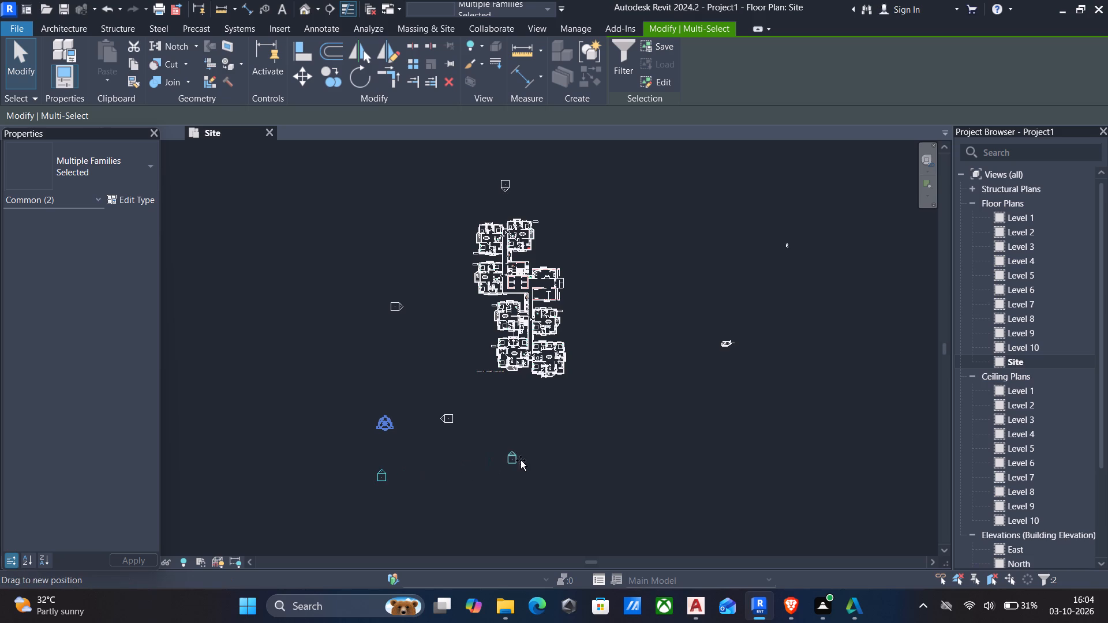
left_click_drag(521, 460, 530, 425)
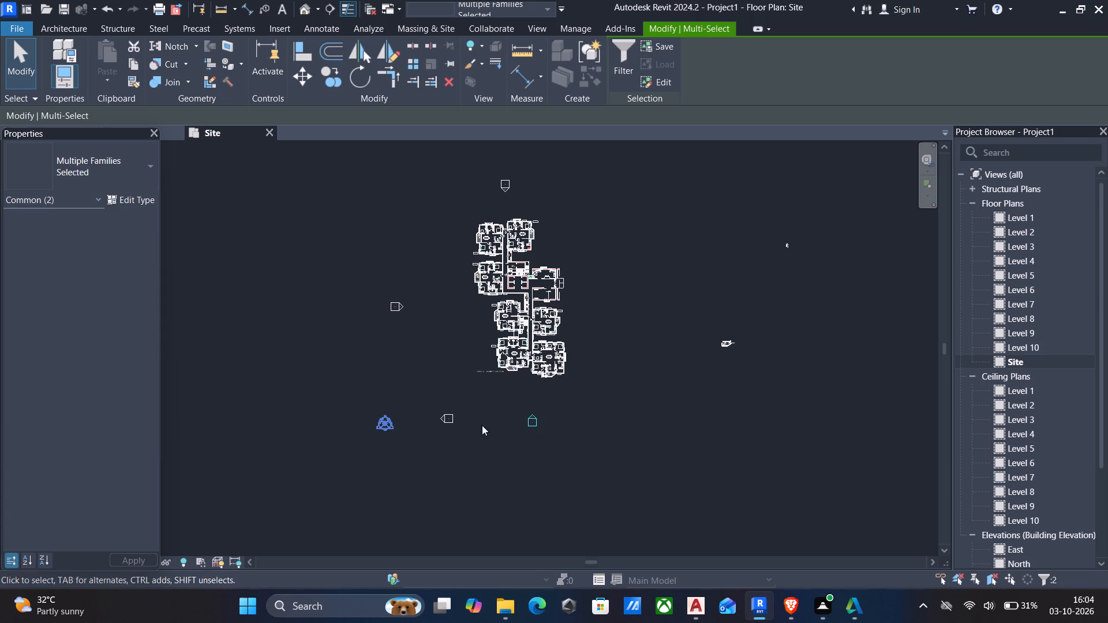
left_click_drag(459, 401, 437, 436)
left_click_drag(451, 422, 622, 316)
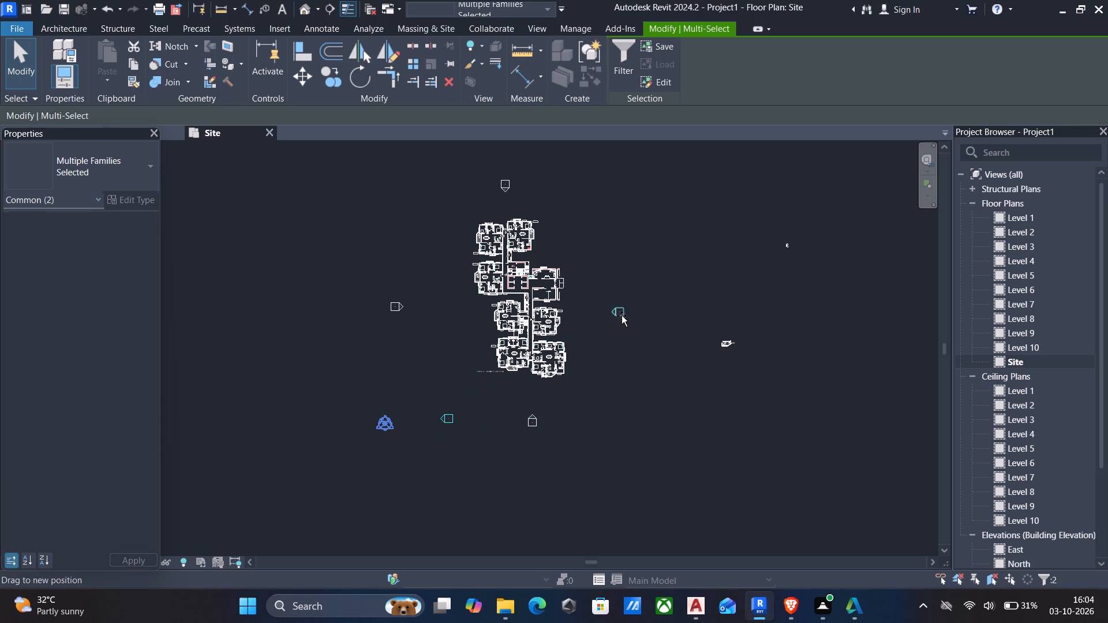
left_click_drag(622, 316, 618, 286)
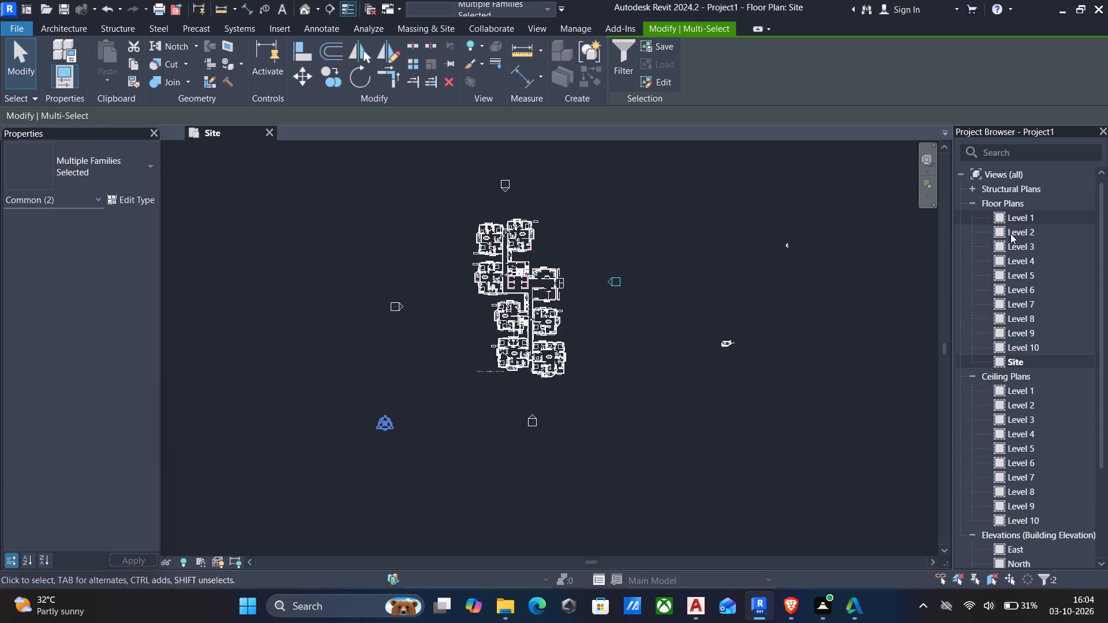
Open the North elevation and examine where the level lines sit relative to the linked drawing.
scroll(1005, 433, "down", 2)
double_click(1012, 447)
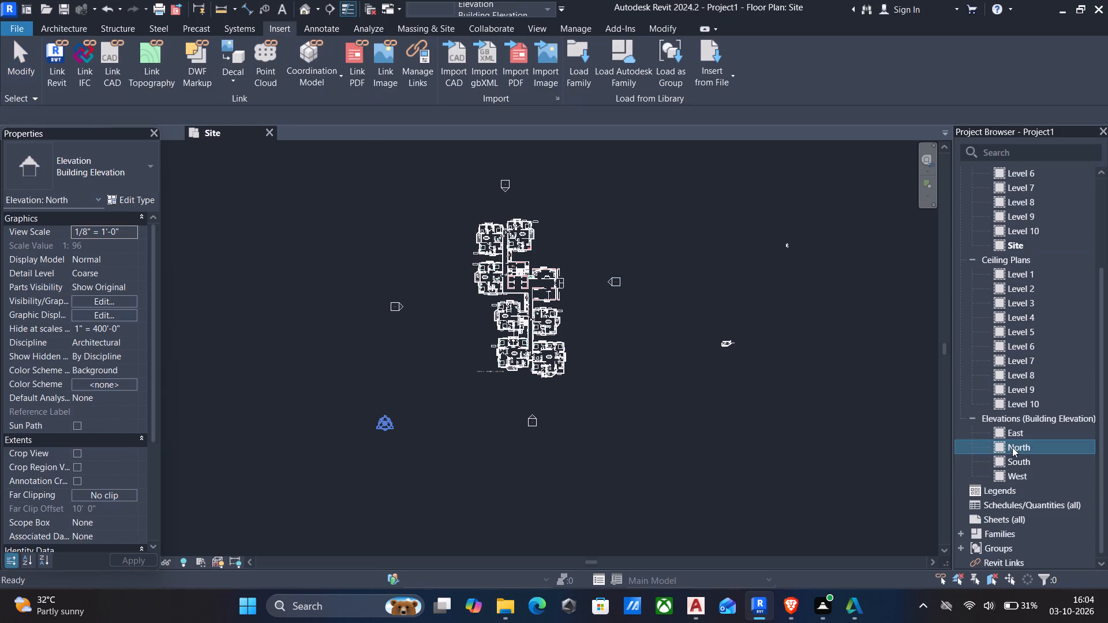
scroll(617, 374, "up", 3)
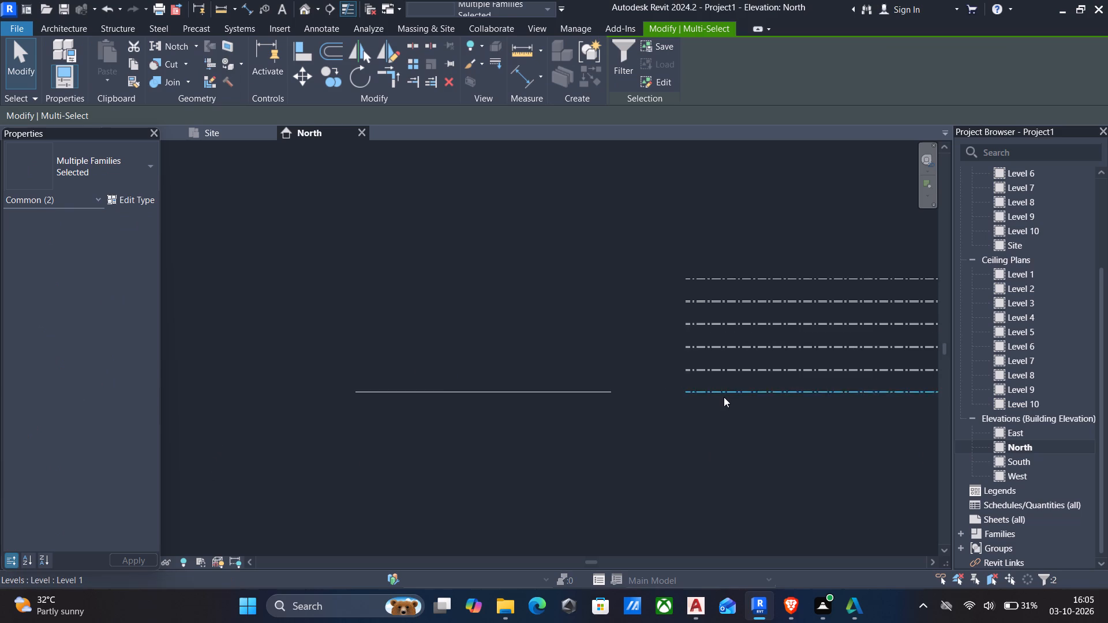
scroll(724, 397, "down", 7)
scroll(728, 434, "down", 15)
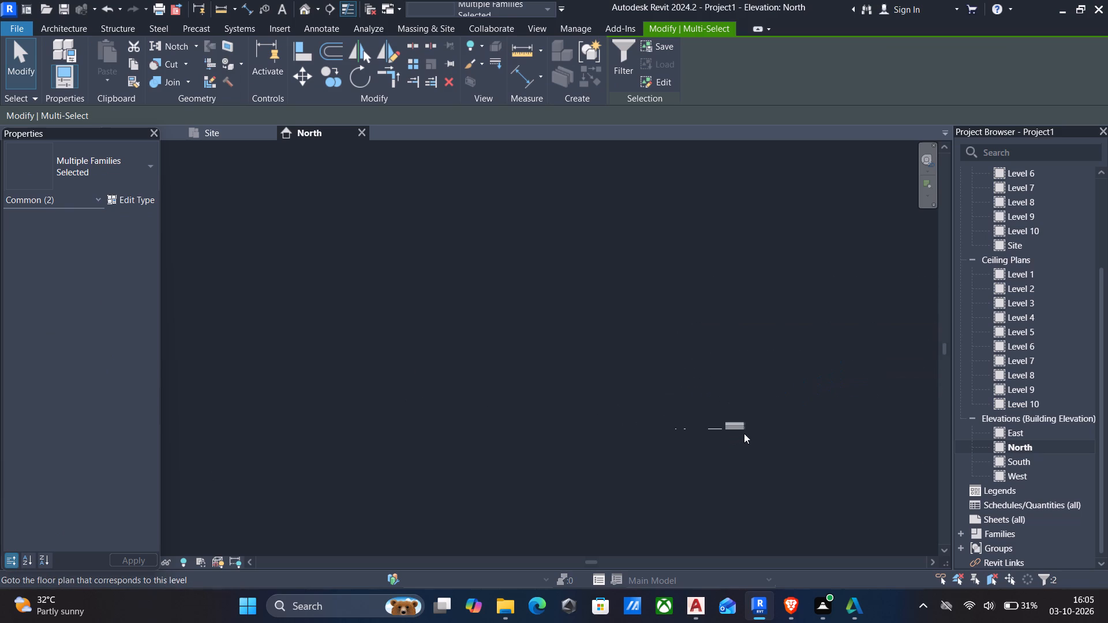
scroll(744, 433, "down", 2)
scroll(803, 408, "down", 4)
middle_click_drag(807, 406, 519, 436)
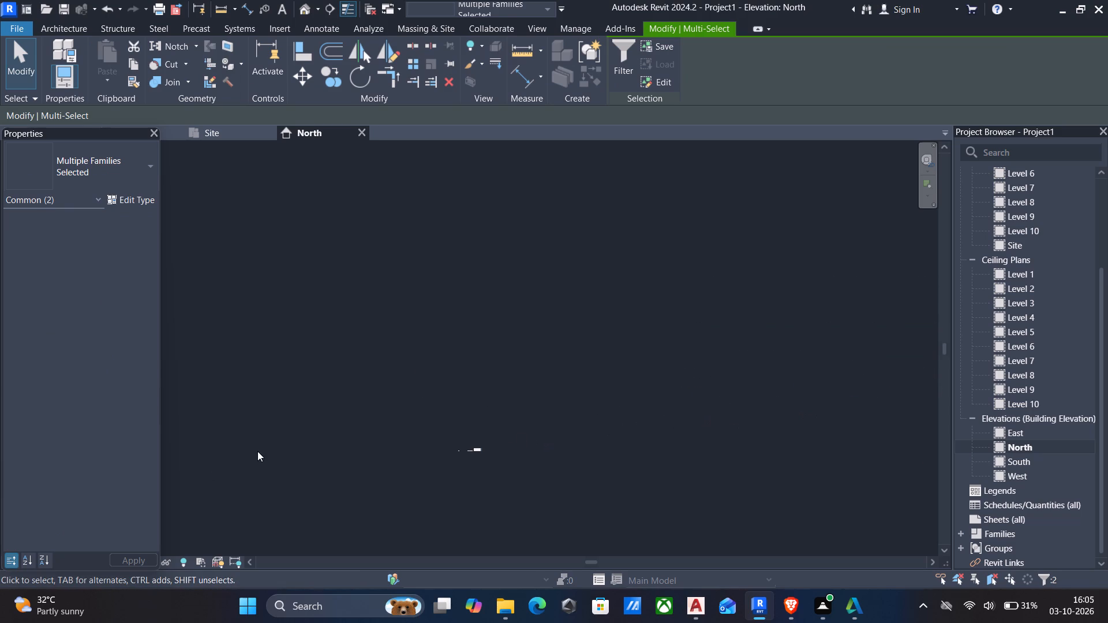
scroll(470, 472, "up", 4)
scroll(519, 448, "up", 5)
scroll(403, 419, "up", 12)
scroll(460, 433, "down", 3)
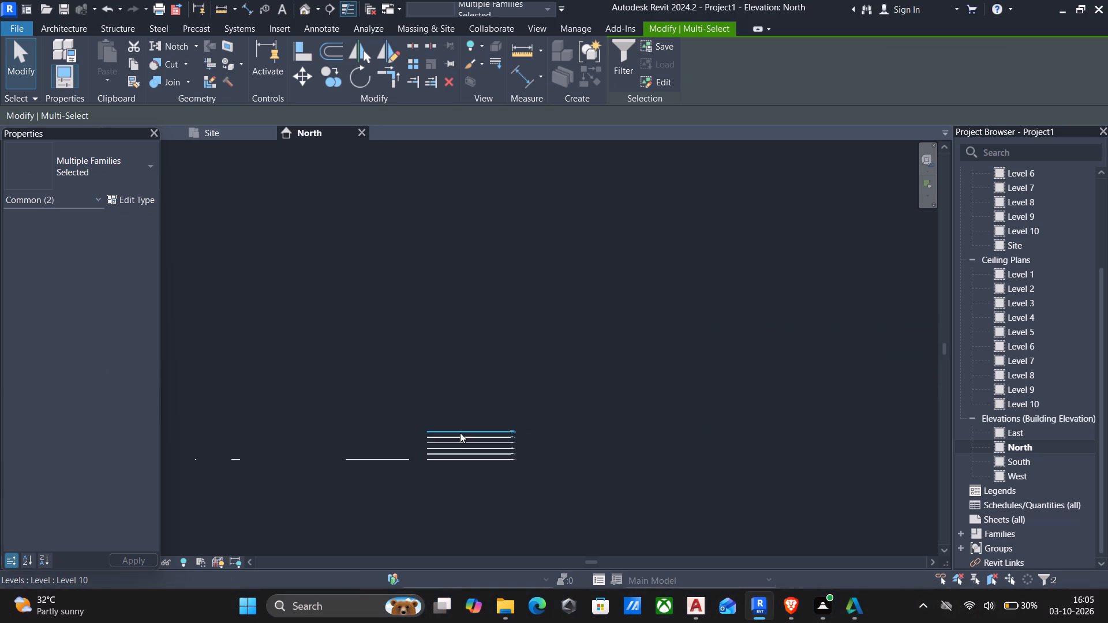
scroll(460, 433, "down", 2)
scroll(460, 433, "up", 5)
middle_click_drag(458, 424, 489, 384)
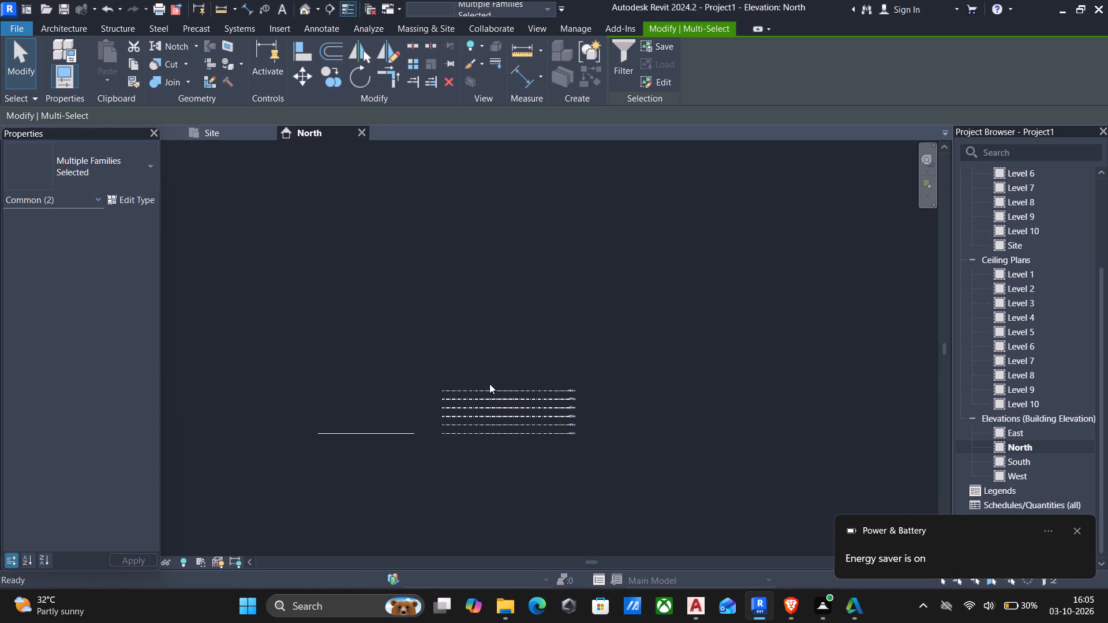
scroll(1066, 230, "up", 3)
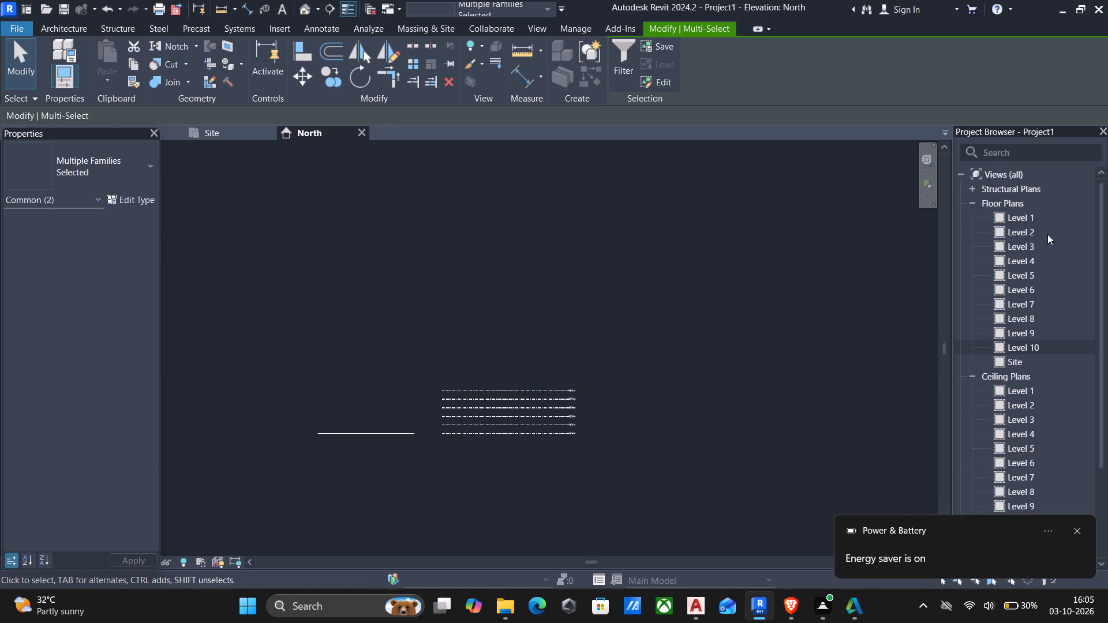
Open the Level 1 floor plan, examine the apartment plan within the elevation markers, and select the linked DWG.
double_click(1015, 221)
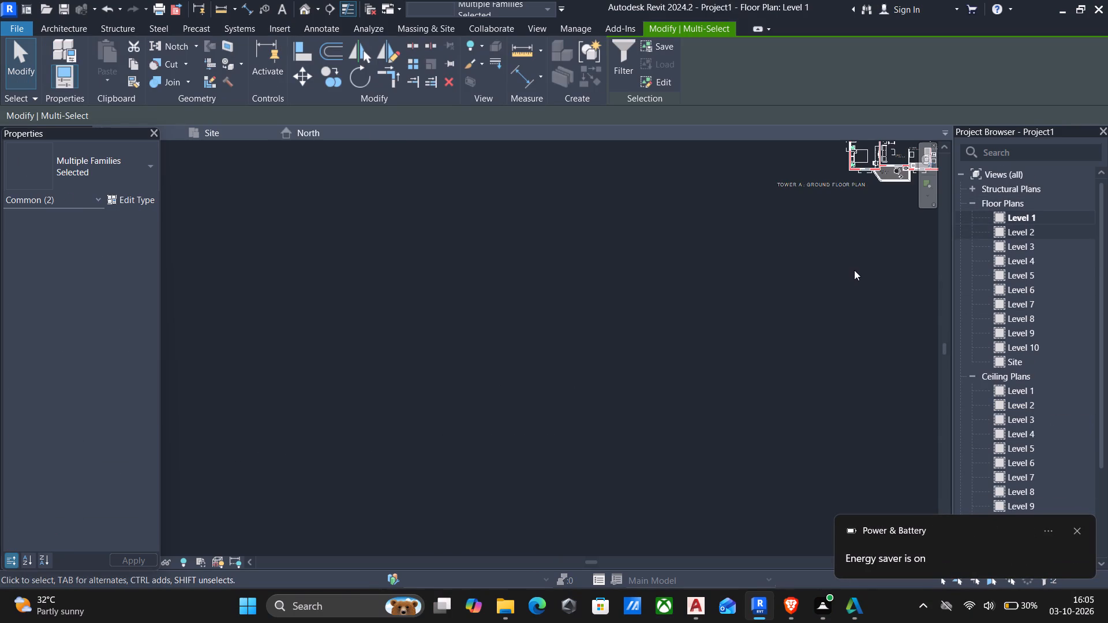
scroll(854, 269, "down", 10)
middle_click_drag(814, 283, 524, 406)
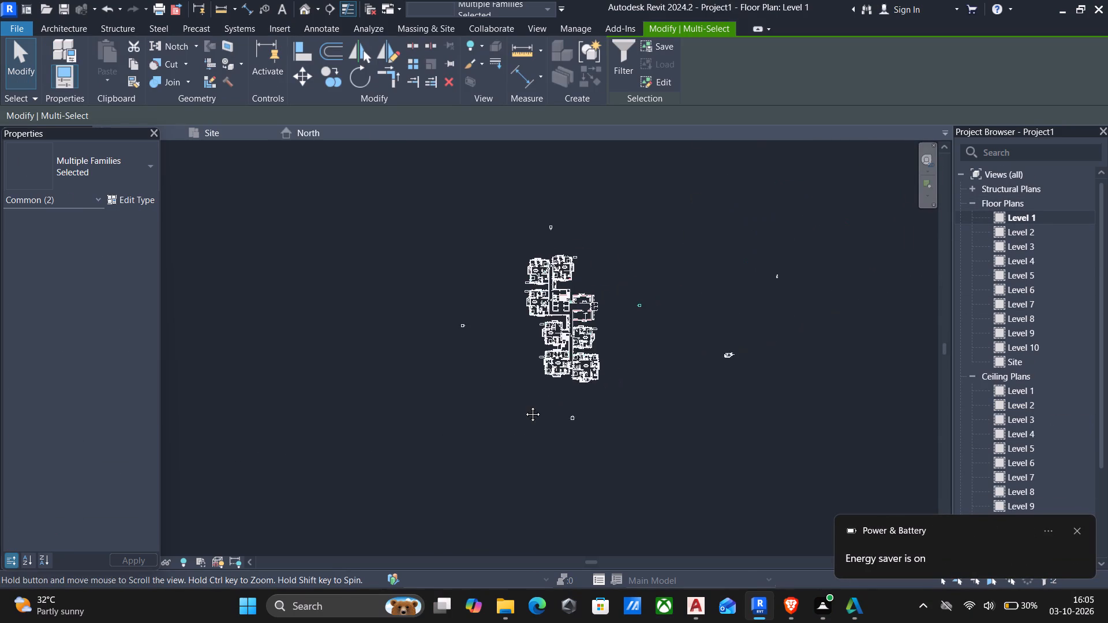
middle_click_drag(524, 406, 515, 449)
scroll(571, 416, "up", 3)
scroll(788, 414, "up", 2)
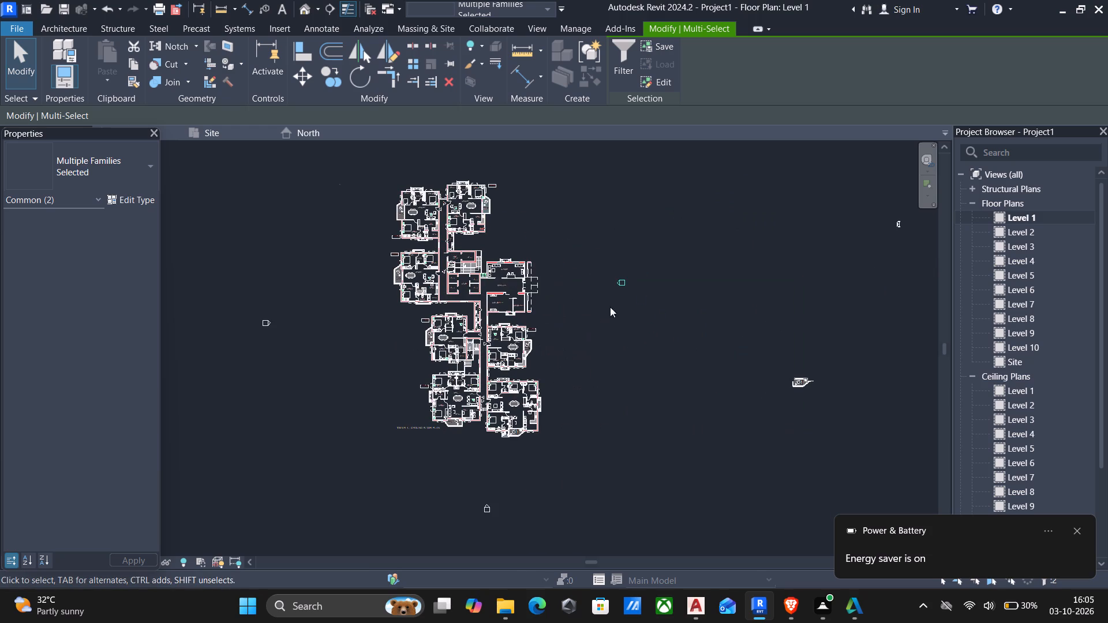
scroll(619, 355, "down", 4)
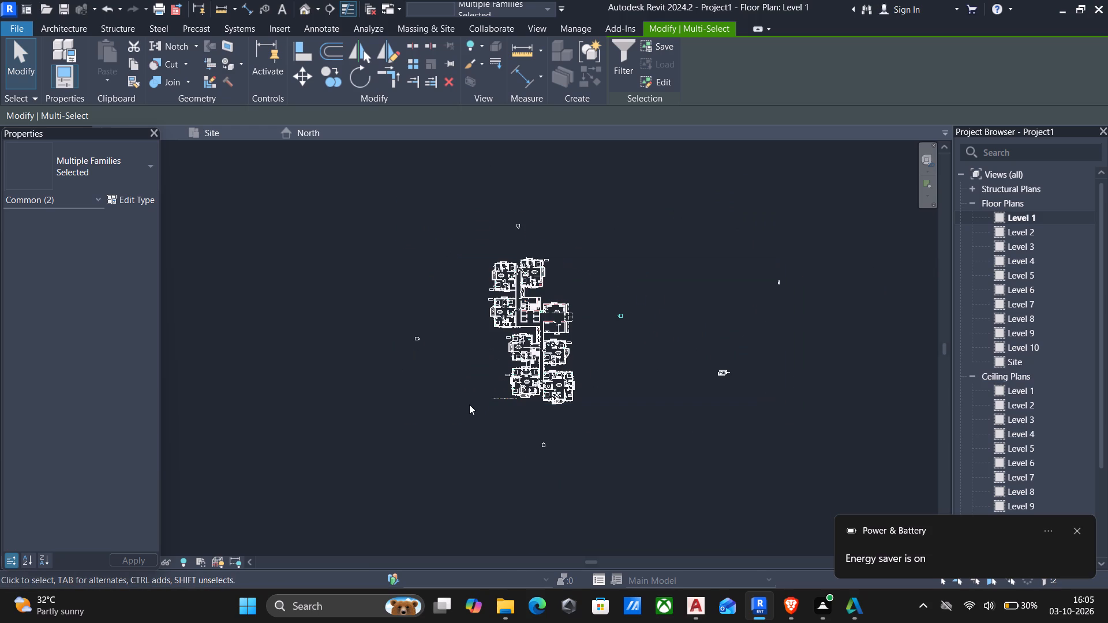
left_click(499, 404)
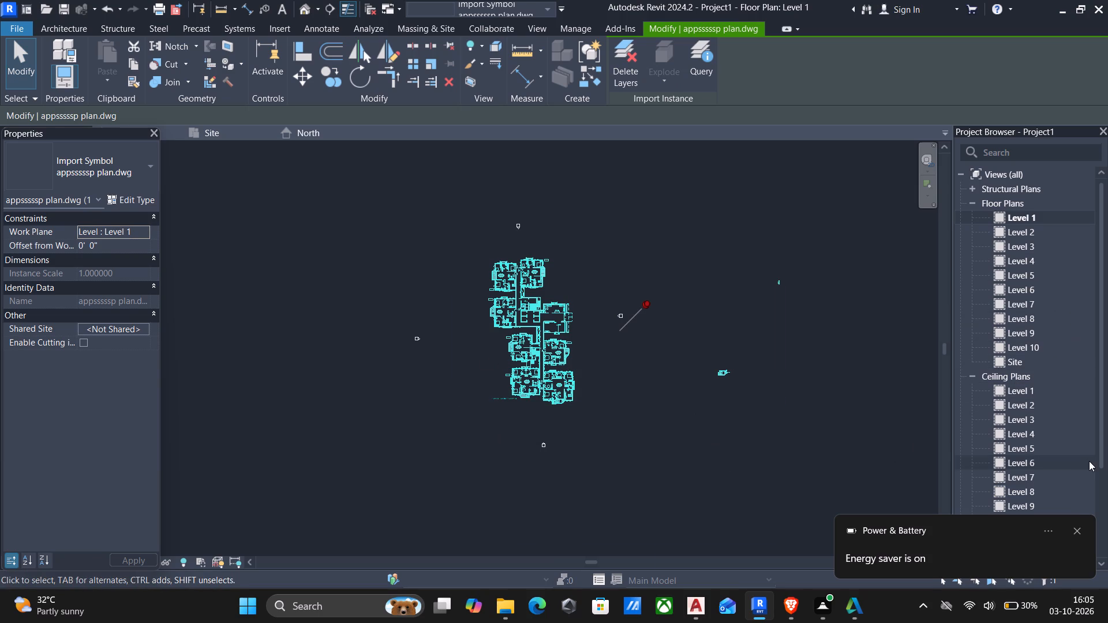
Return to the North elevation and examine the level heads, their elevations and the spacing between the paired level lines.
scroll(1062, 465, "down", 4)
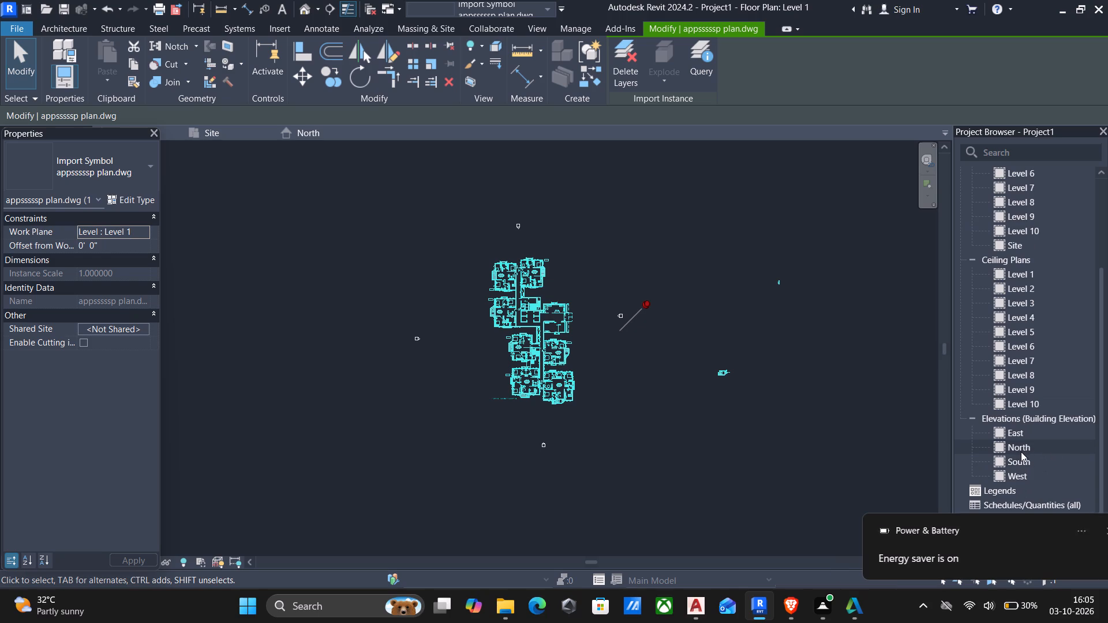
double_click(1017, 447)
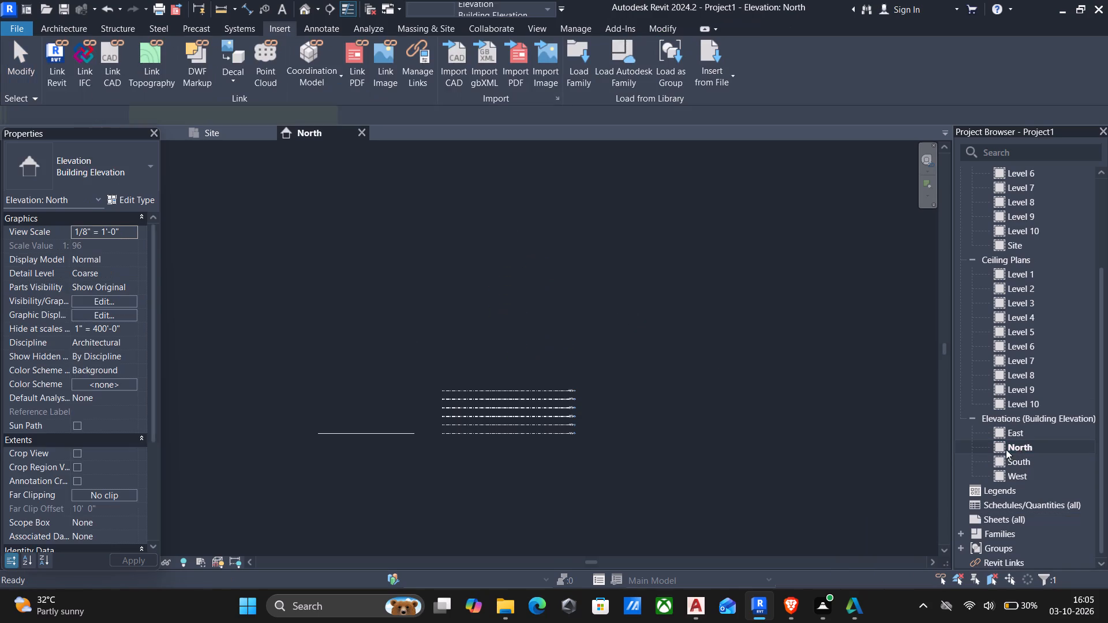
scroll(563, 433, "up", 12)
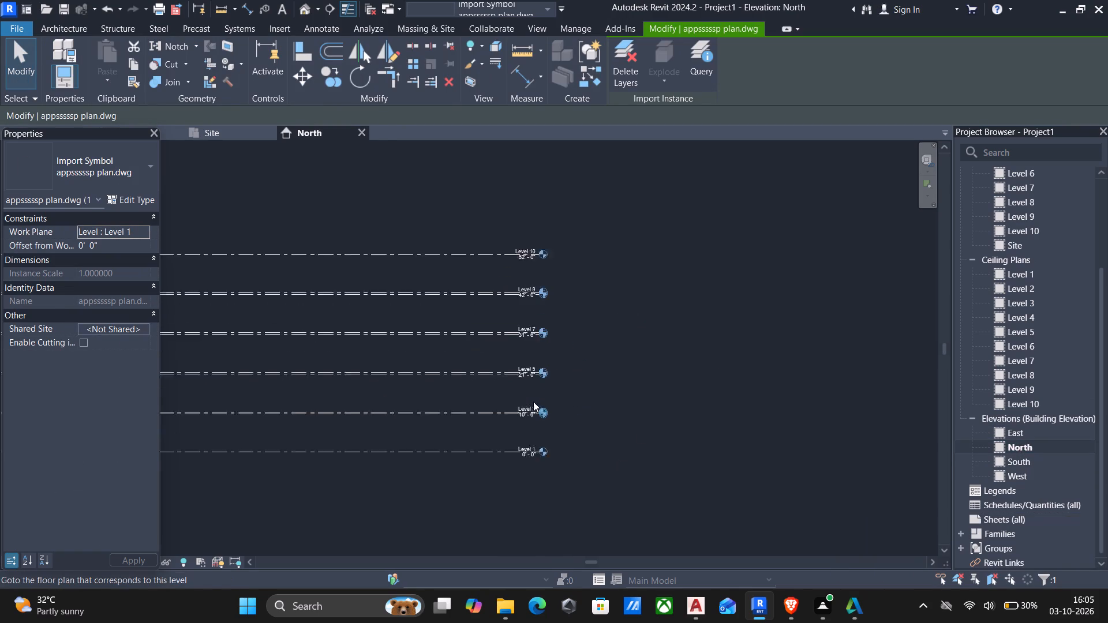
scroll(525, 425, "up", 10)
scroll(538, 442, "down", 5)
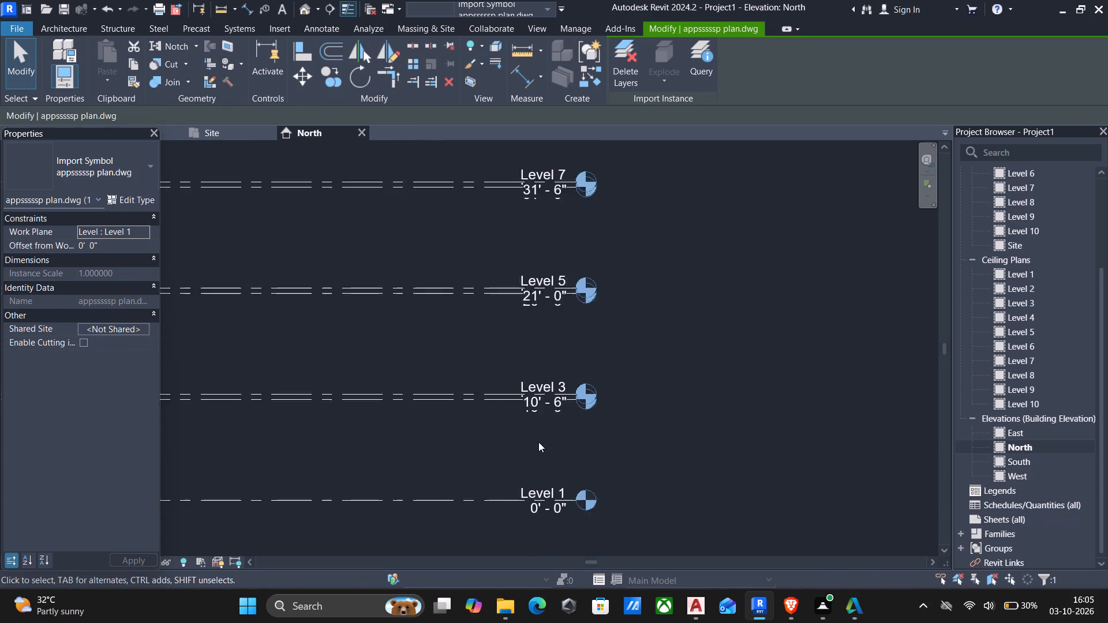
middle_click(538, 442)
scroll(527, 449, "up", 2)
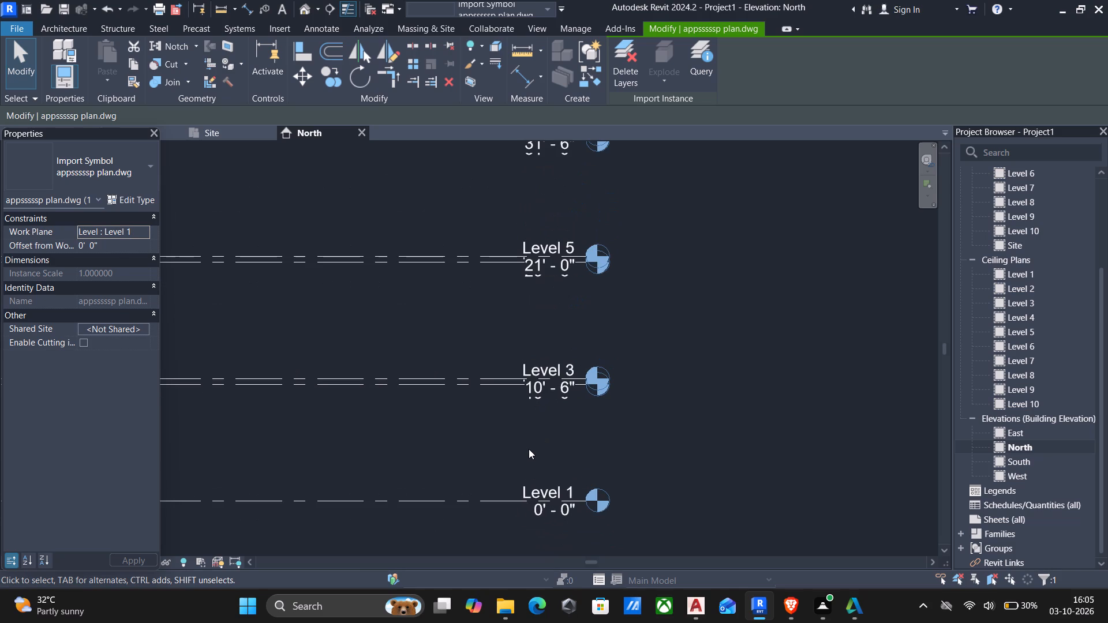
scroll(521, 436, "down", 3)
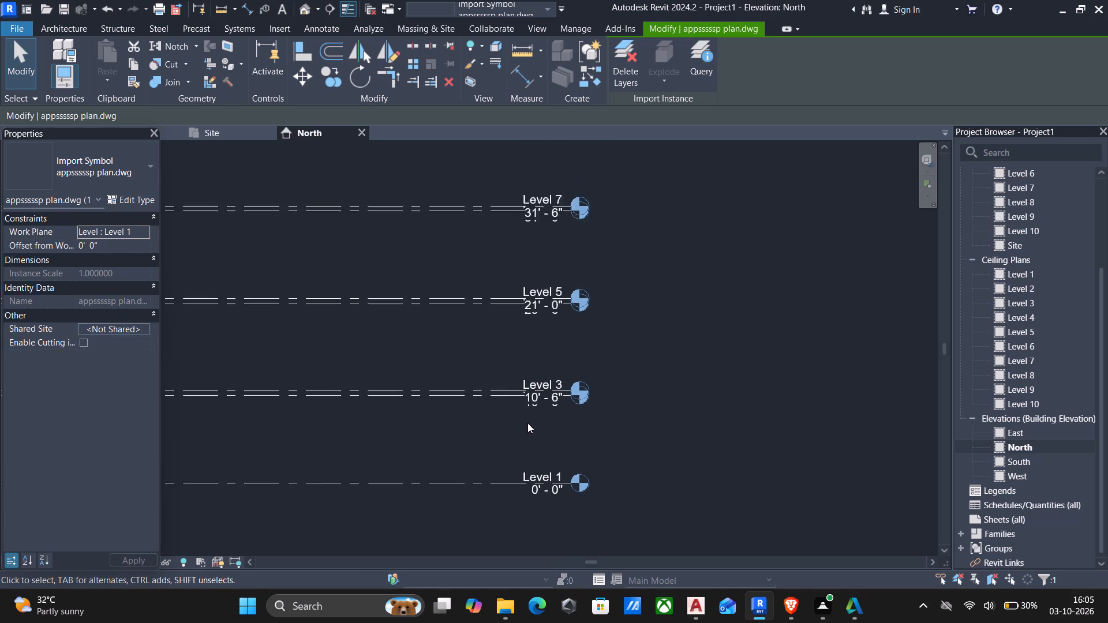
scroll(621, 441, "down", 6)
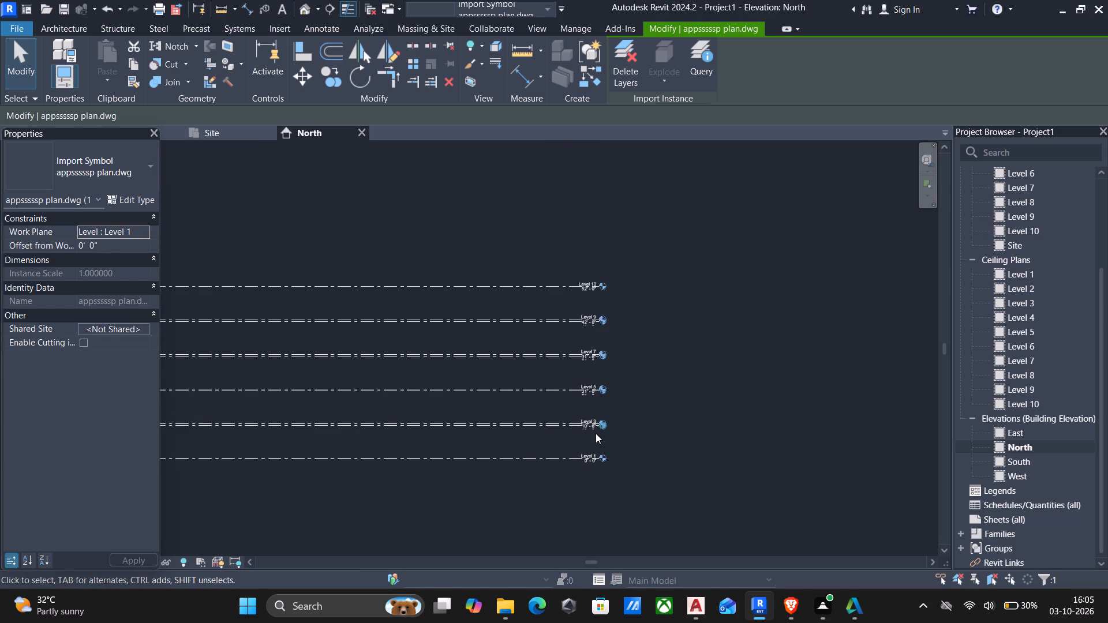
scroll(596, 433, "up", 7)
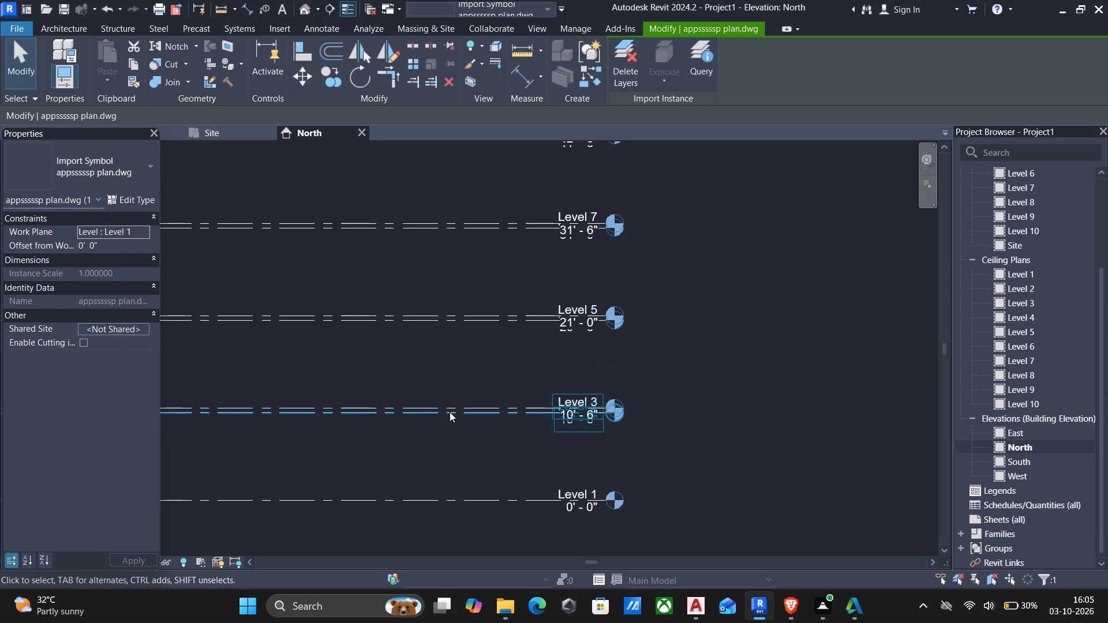
scroll(489, 410, "up", 4)
scroll(495, 427, "down", 2)
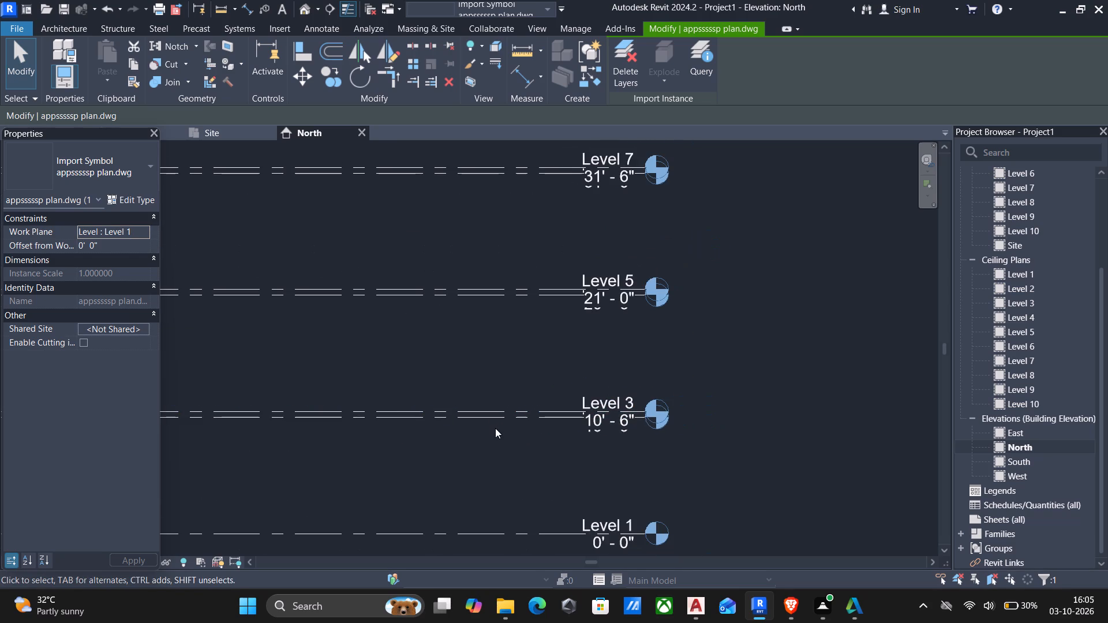
scroll(514, 440, "down", 2)
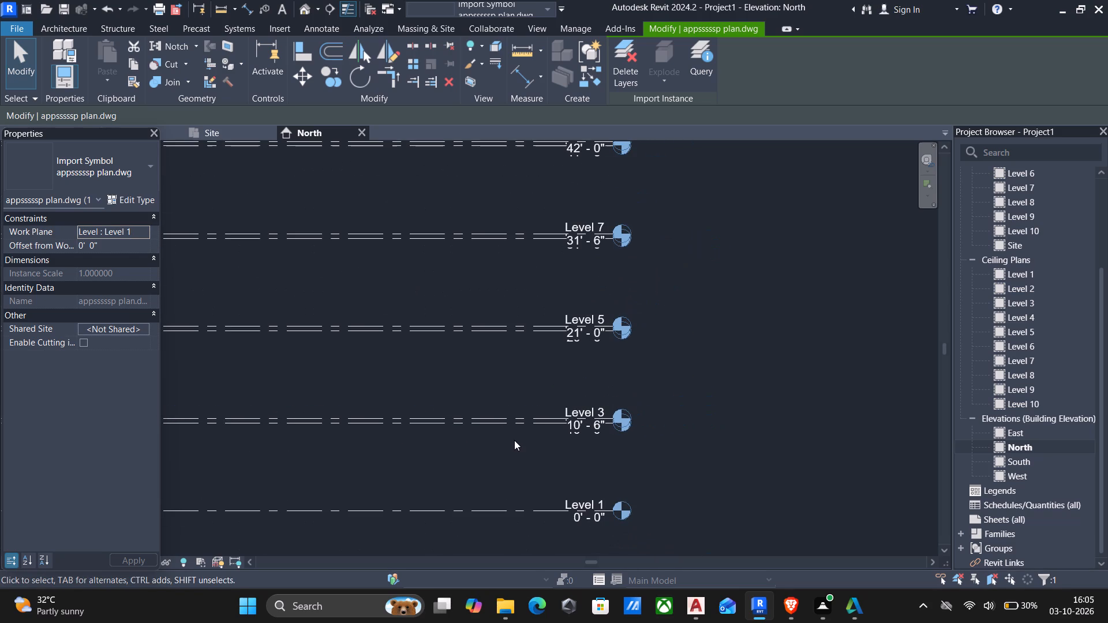
scroll(510, 447, "up", 4)
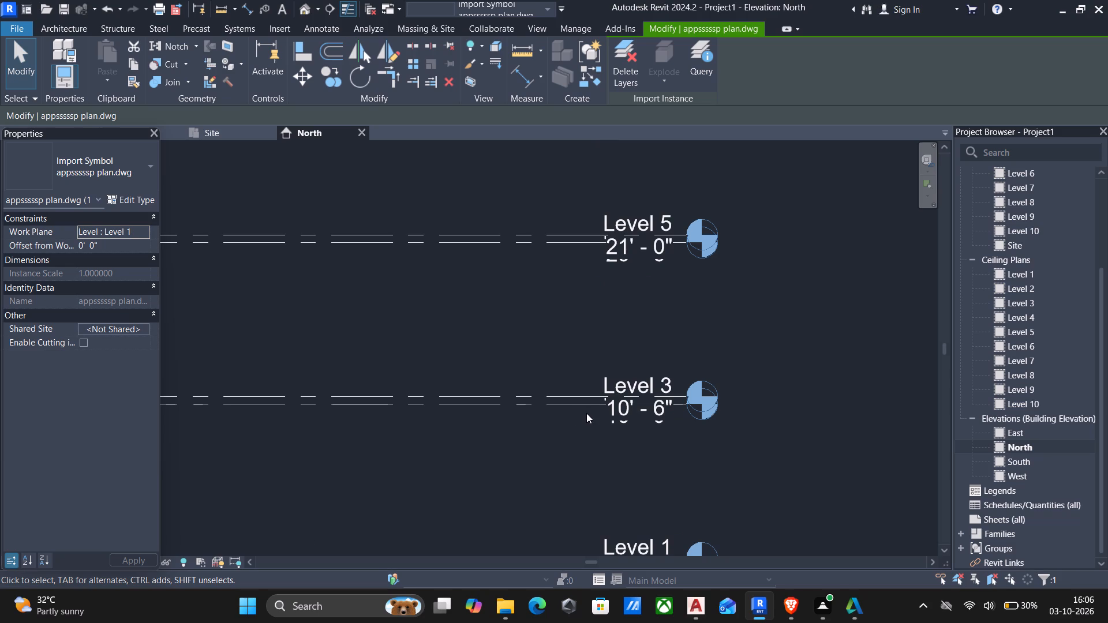
Examine the stacked level lines in the North elevation, from the Level 3 head out to the whole stack beside the linked drawing.
scroll(591, 423, "up", 2)
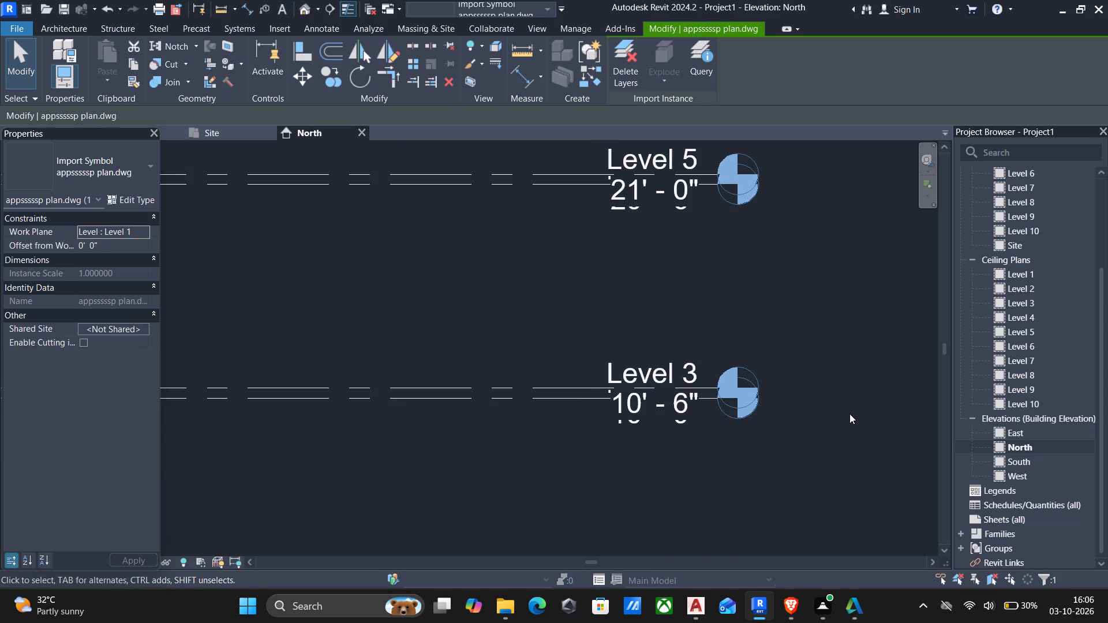
scroll(849, 414, "up", 3)
scroll(680, 373, "up", 1)
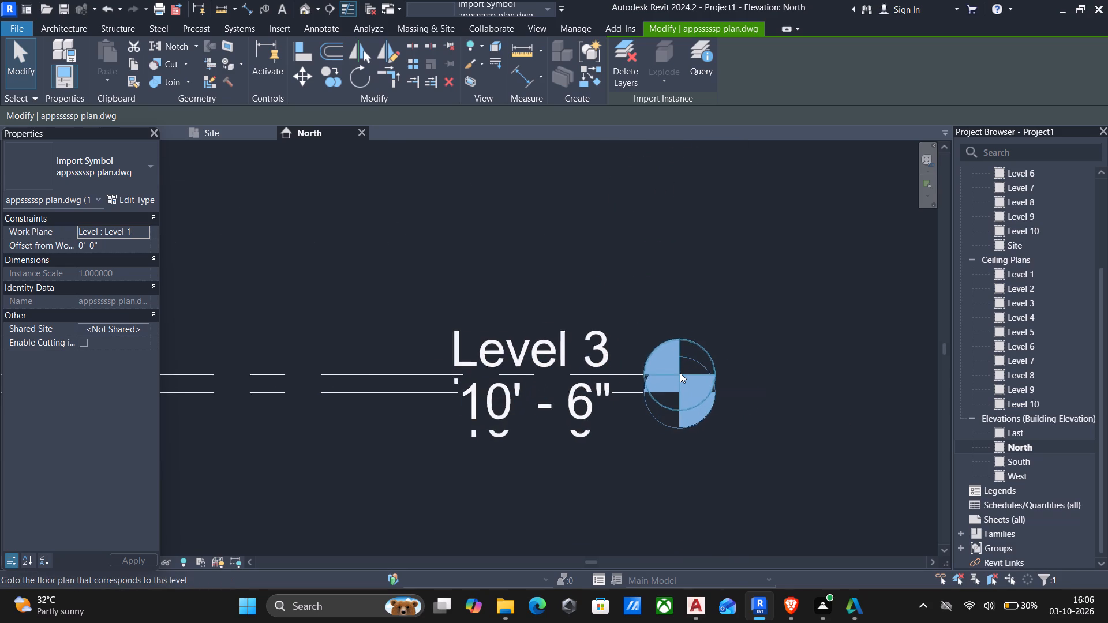
scroll(680, 373, "up", 1)
scroll(683, 373, "down", 11)
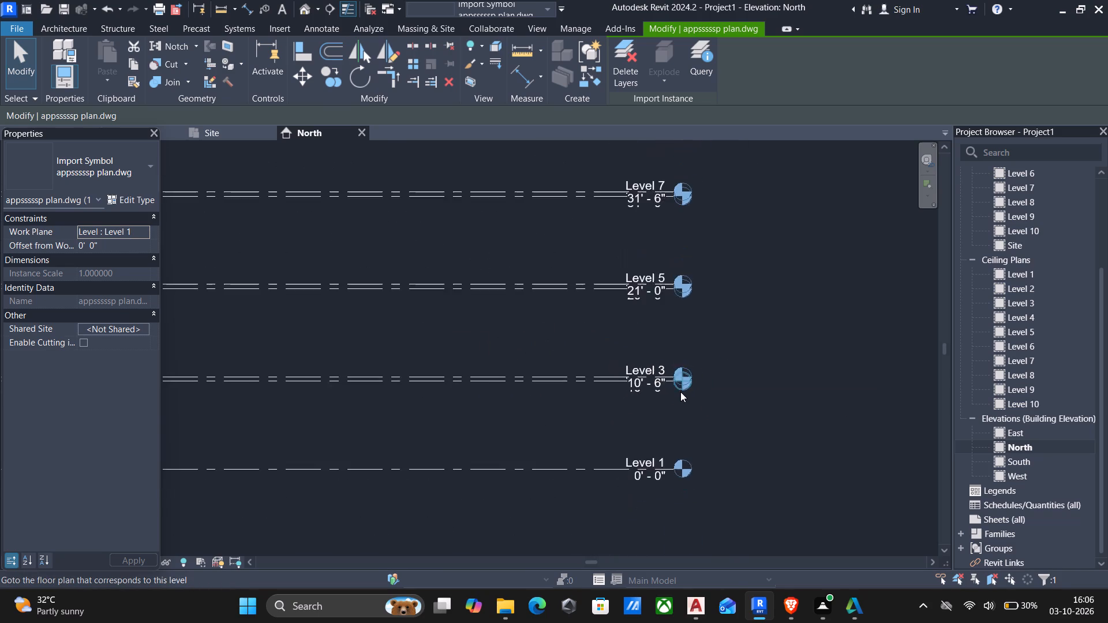
scroll(680, 392, "down", 8)
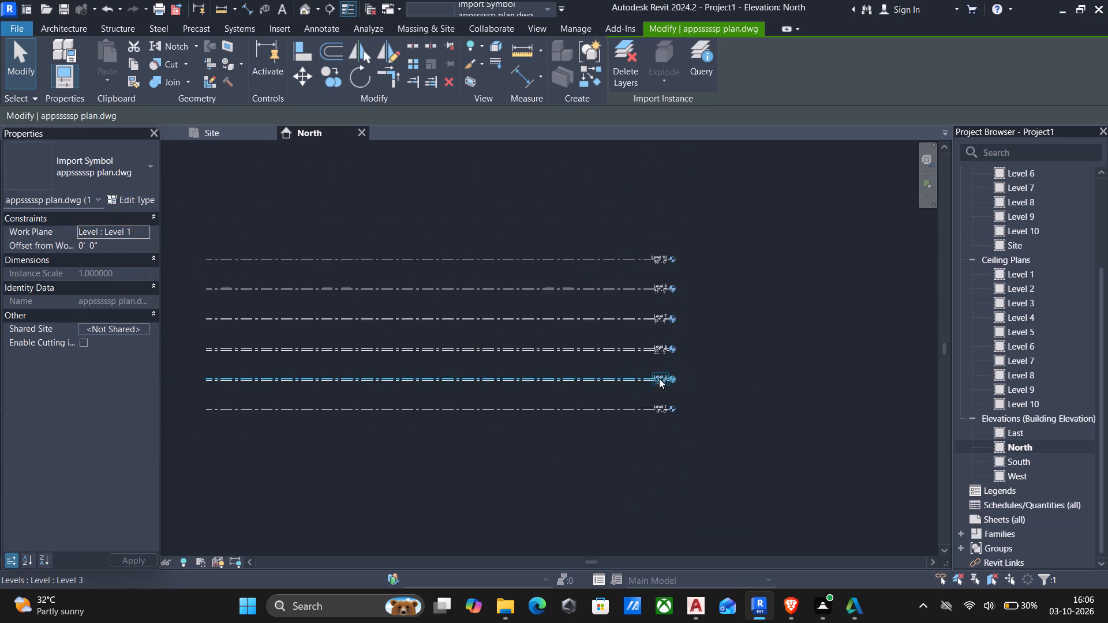
middle_click_drag(656, 382, 703, 422)
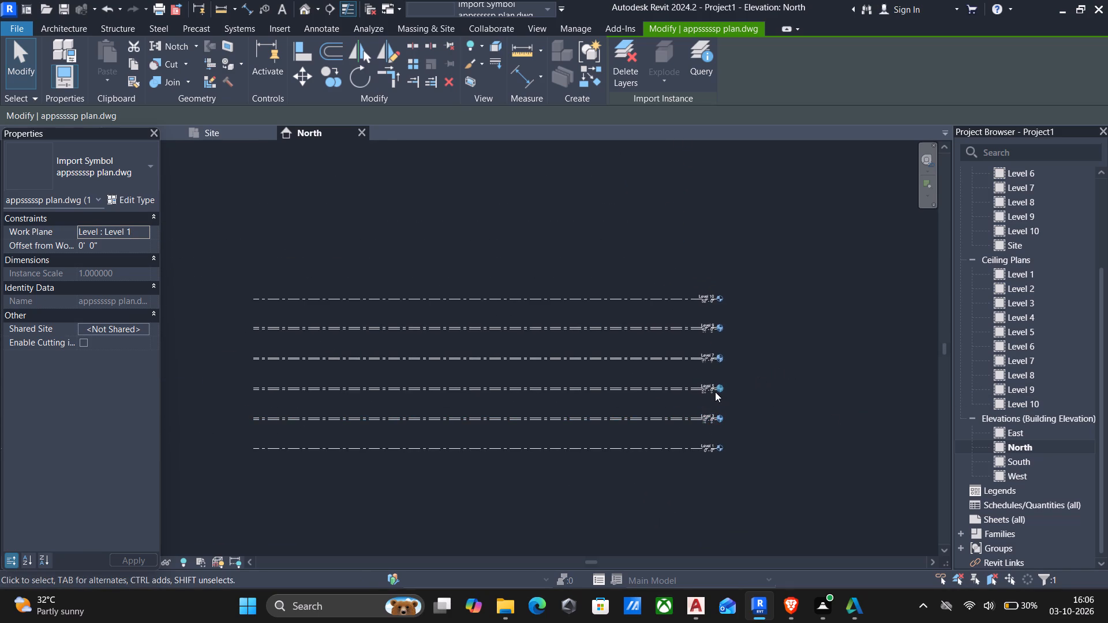
scroll(688, 398, "up", 1)
scroll(709, 401, "down", 3)
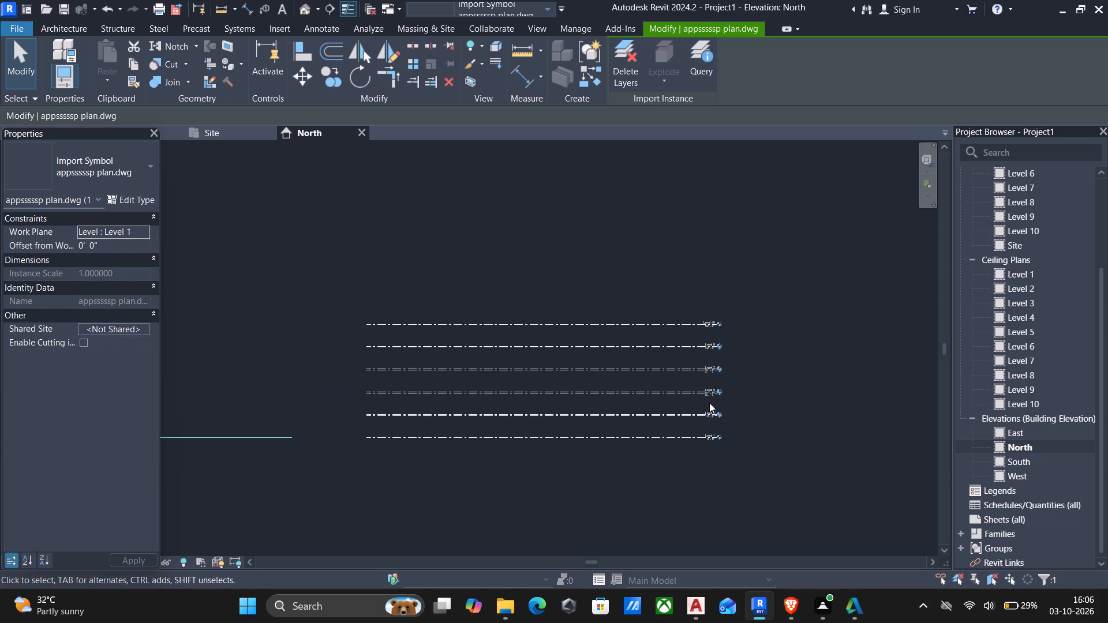
scroll(593, 429, "down", 3)
scroll(535, 438, "down", 3)
scroll(372, 430, "down", 4)
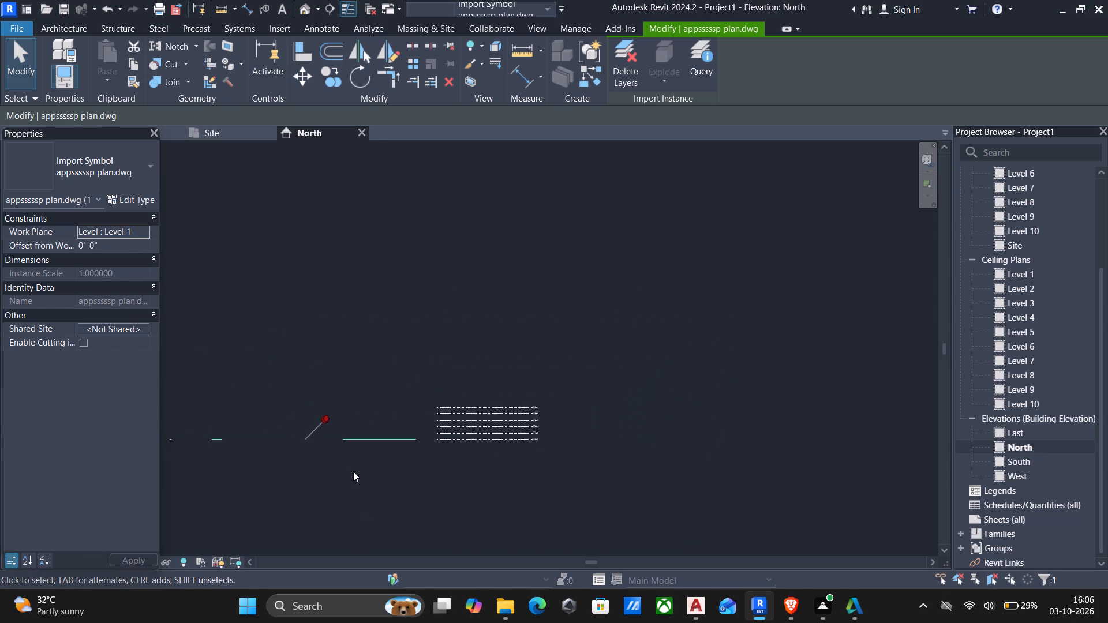
scroll(353, 471, "down", 4)
Select the linked DWG in the North elevation and examine its extents relative to the stack of level lines.
left_click(349, 453)
scroll(347, 452, "up", 3)
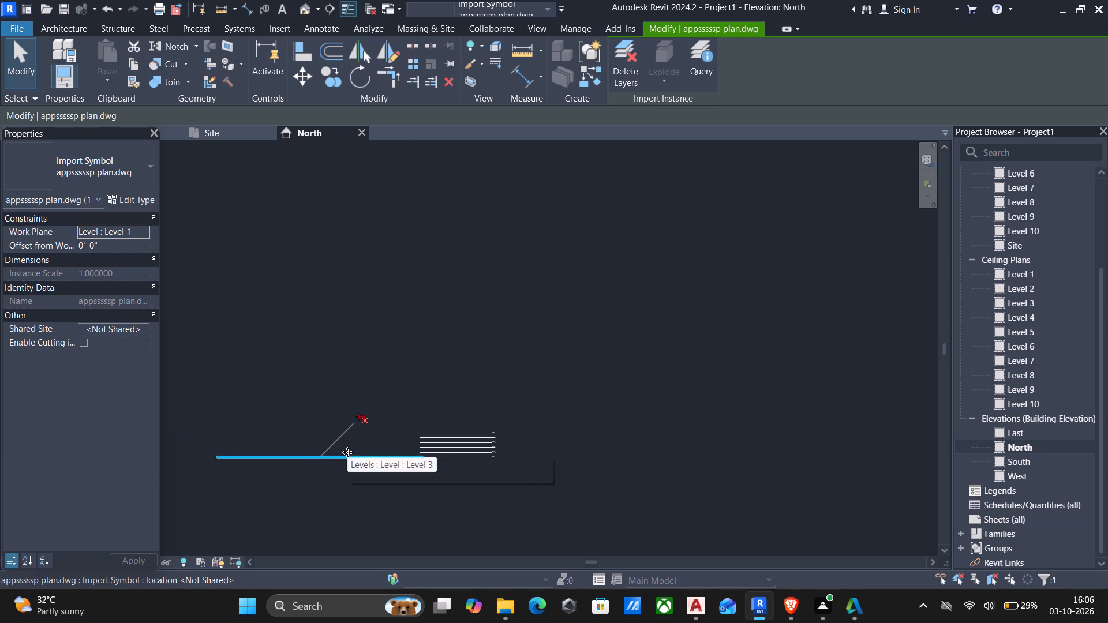
scroll(196, 508, "up", 4)
scroll(652, 440, "up", 3)
scroll(331, 437, "down", 7)
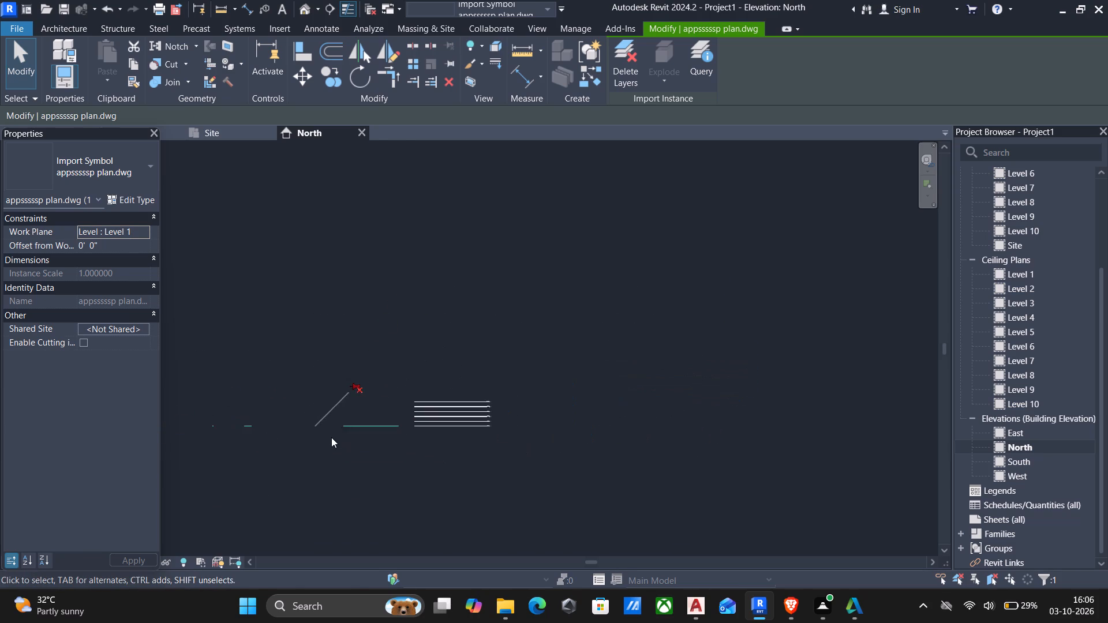
scroll(331, 437, "down", 1)
middle_click_drag(333, 437, 675, 426)
scroll(683, 430, "up", 12)
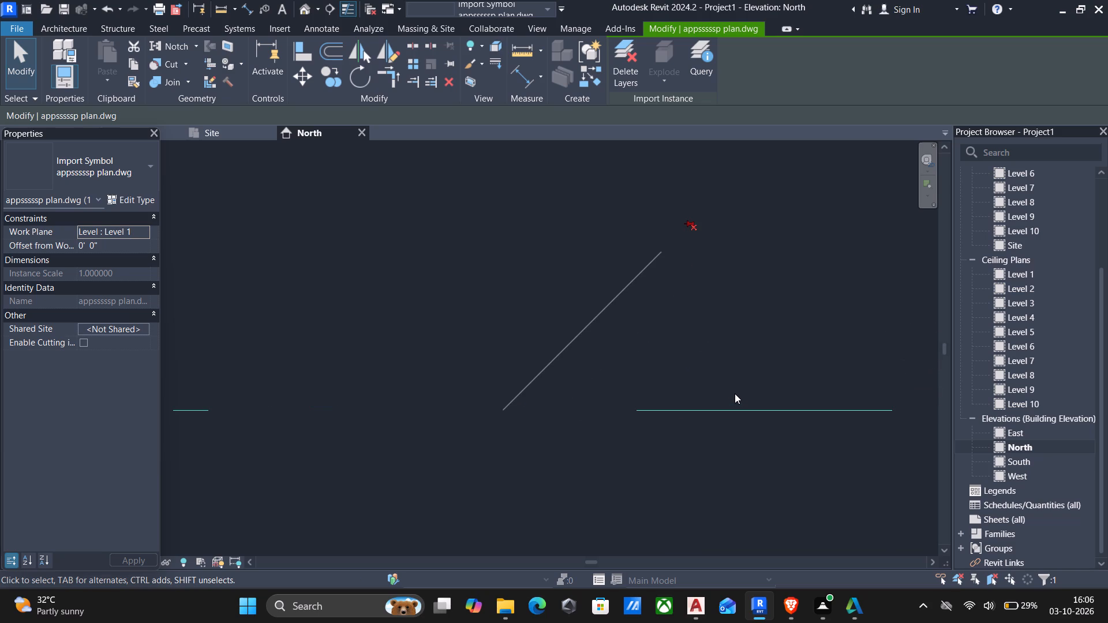
scroll(735, 393, "down", 6)
left_click(697, 454)
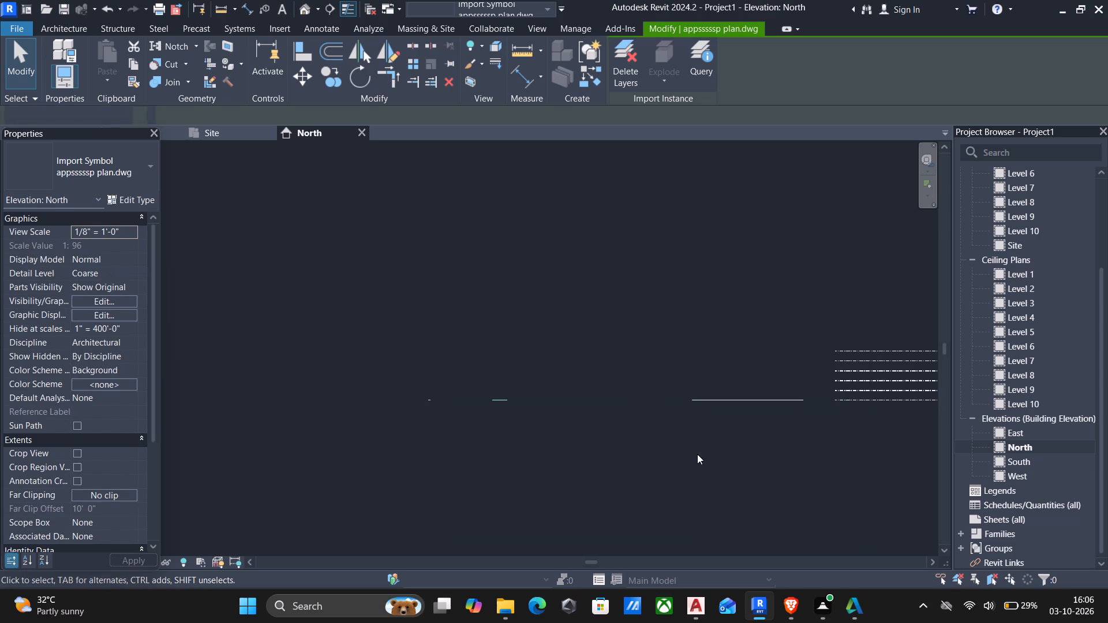
scroll(631, 398, "up", 3)
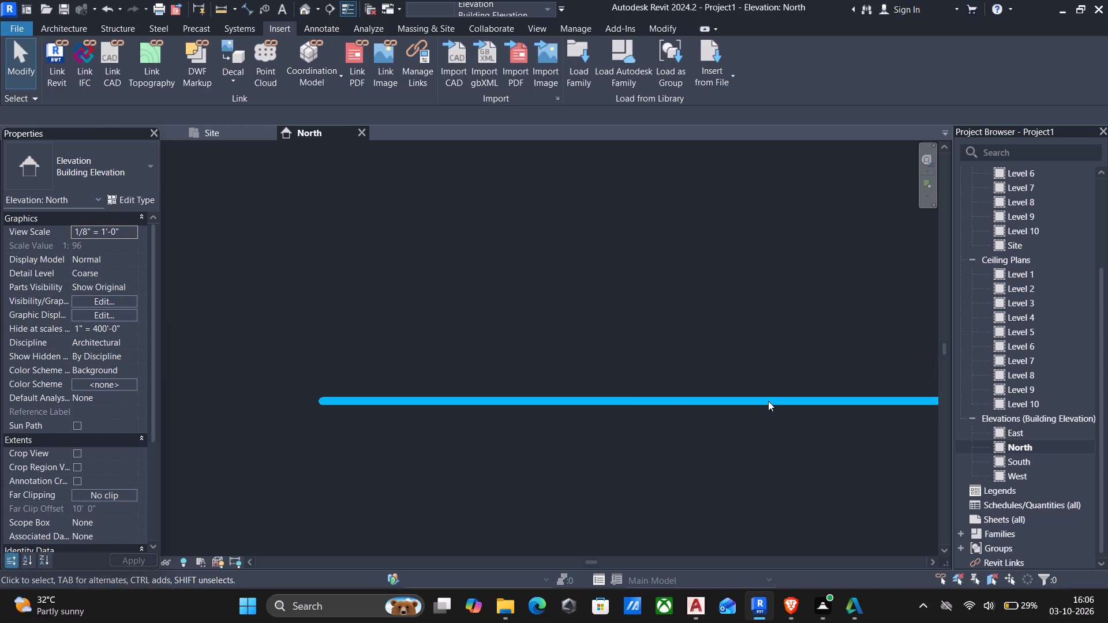
left_click(768, 401)
scroll(775, 438, "down", 3)
middle_click_drag(774, 445, 471, 480)
scroll(483, 471, "up", 3)
scroll(582, 471, "up", 3)
scroll(589, 476, "down", 5)
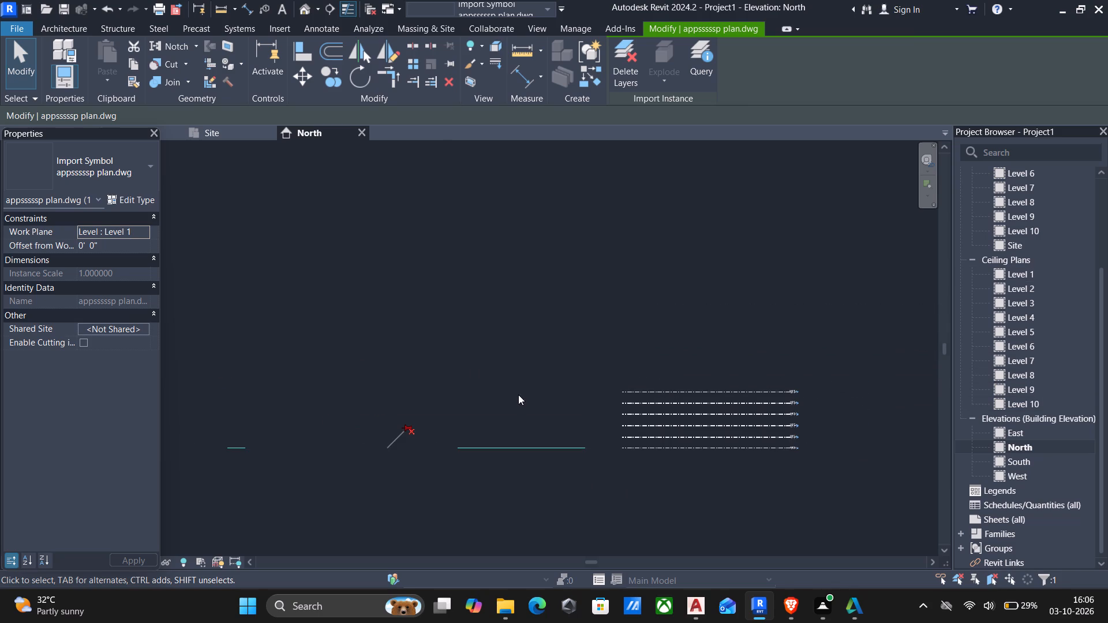
left_click(871, 500)
scroll(406, 442, "up", 2)
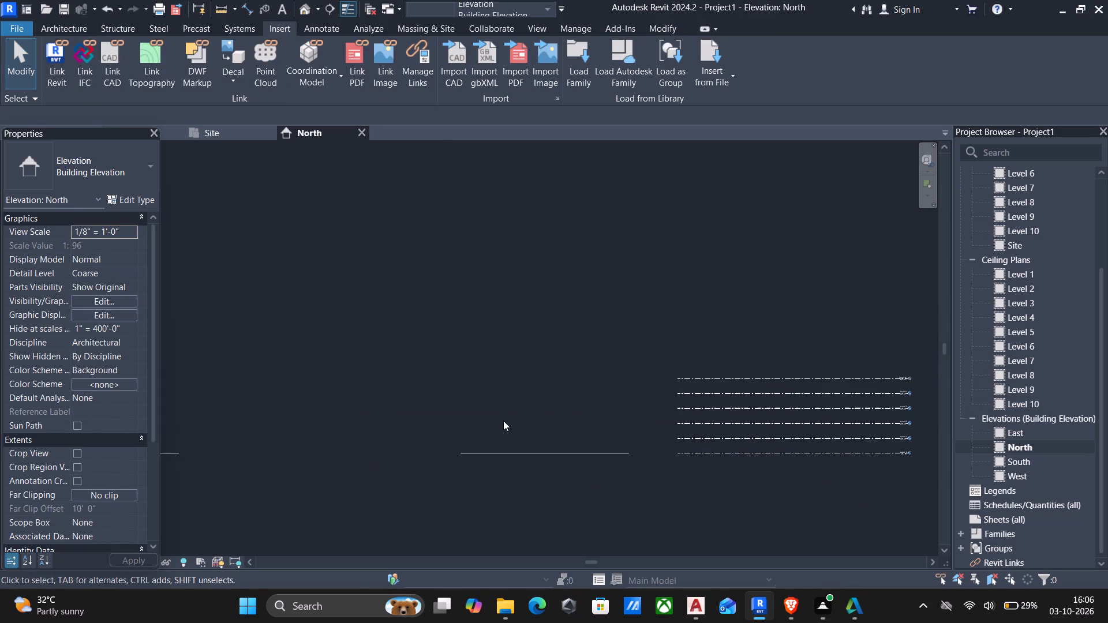
scroll(540, 439, "up", 4)
scroll(600, 456, "up", 3)
scroll(609, 456, "down", 7)
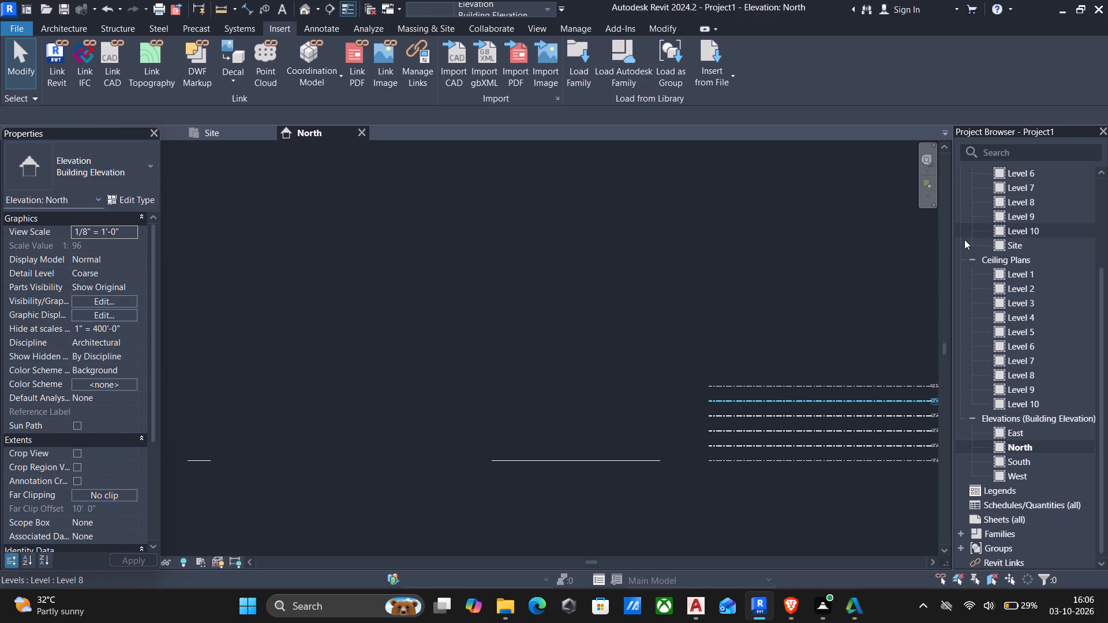
Open the Level 1 floor plan and examine the apartment plan, the surrounding elevation markers and the stray detail east of it.
scroll(964, 239, "up", 4)
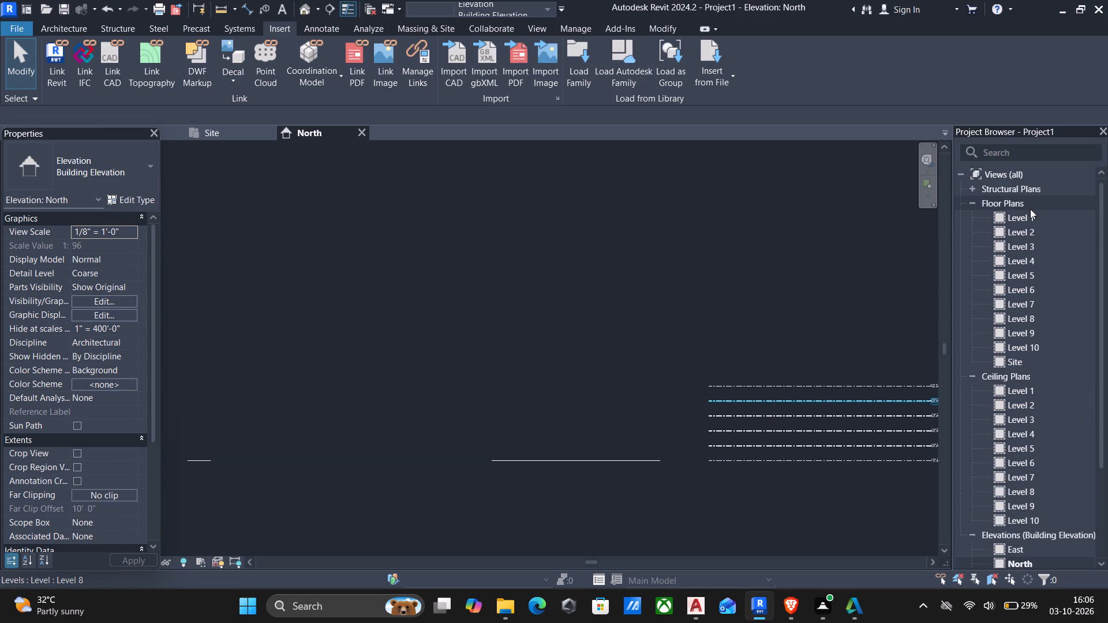
left_click(1030, 209)
double_click(1021, 215)
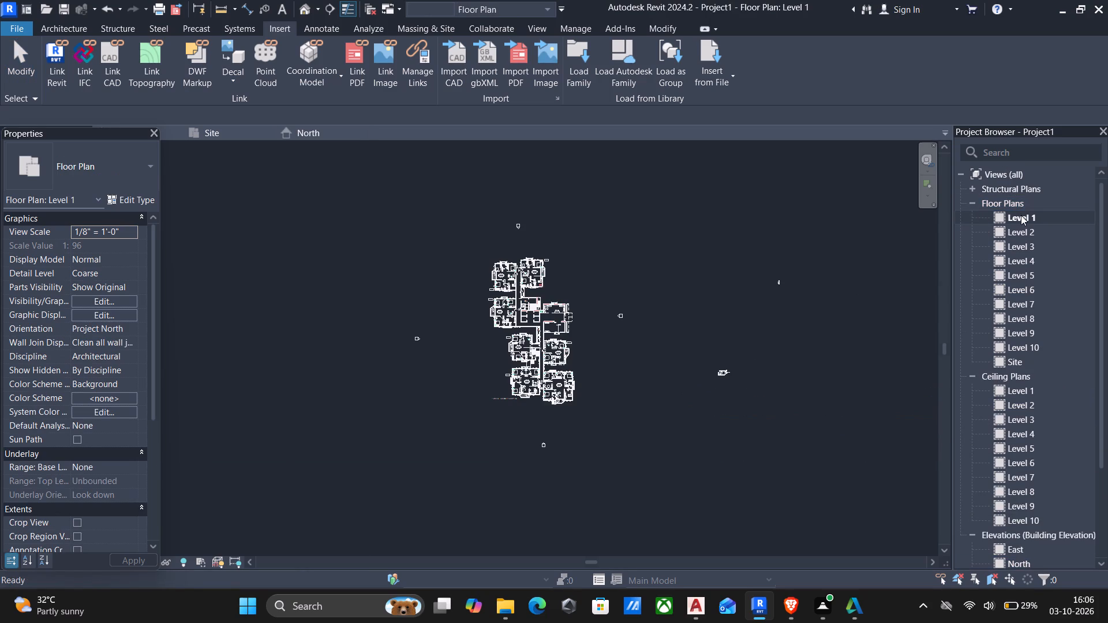
scroll(549, 355, "up", 3)
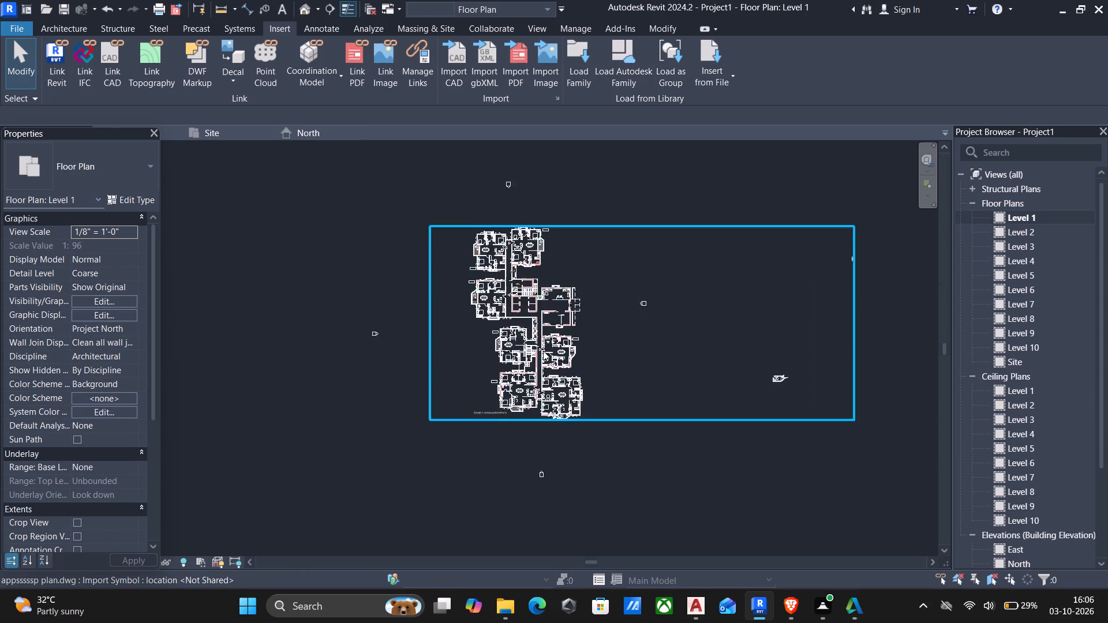
scroll(561, 348, "up", 3)
scroll(578, 267, "up", 7)
scroll(604, 282, "down", 3)
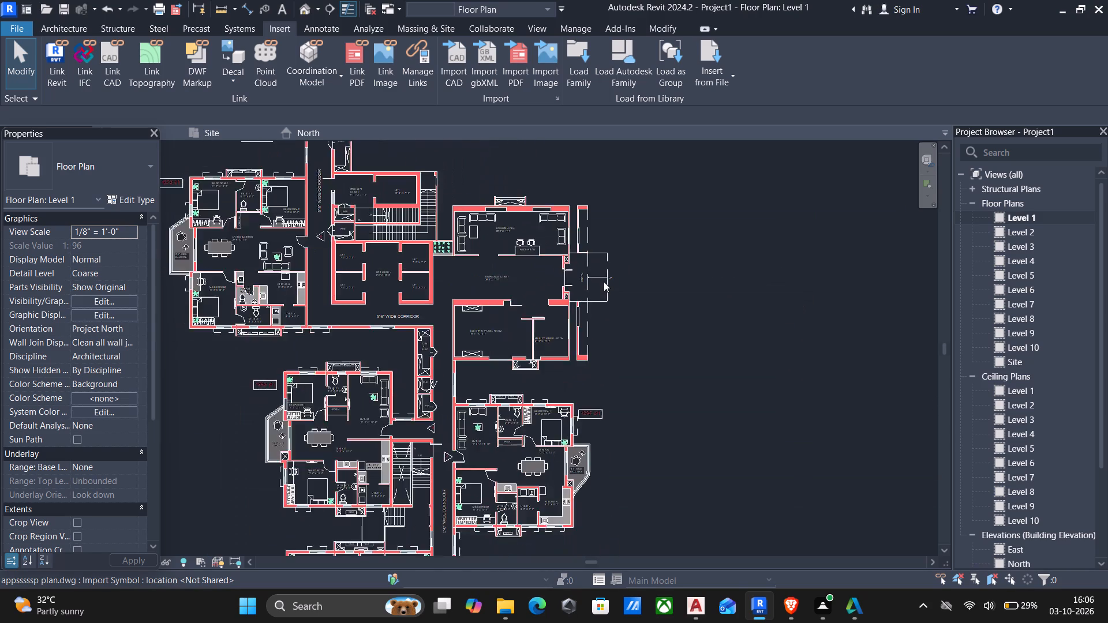
scroll(604, 282, "down", 7)
scroll(622, 329, "down", 2)
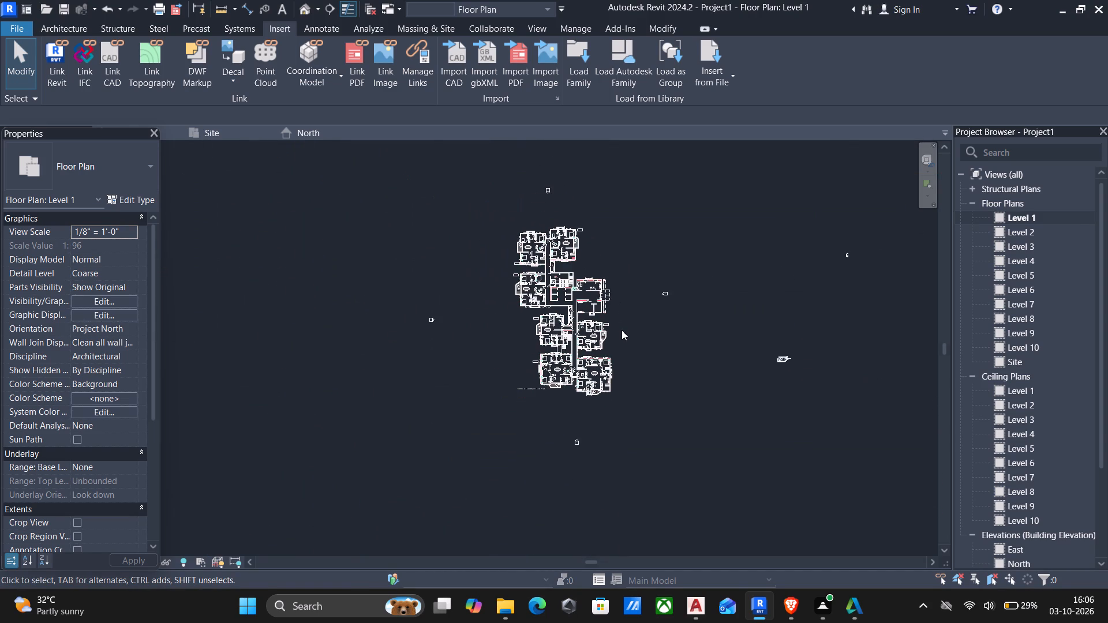
middle_click_drag(622, 330, 590, 378)
scroll(605, 410, "up", 6)
scroll(637, 392, "down", 3)
middle_click_drag(632, 387, 582, 365)
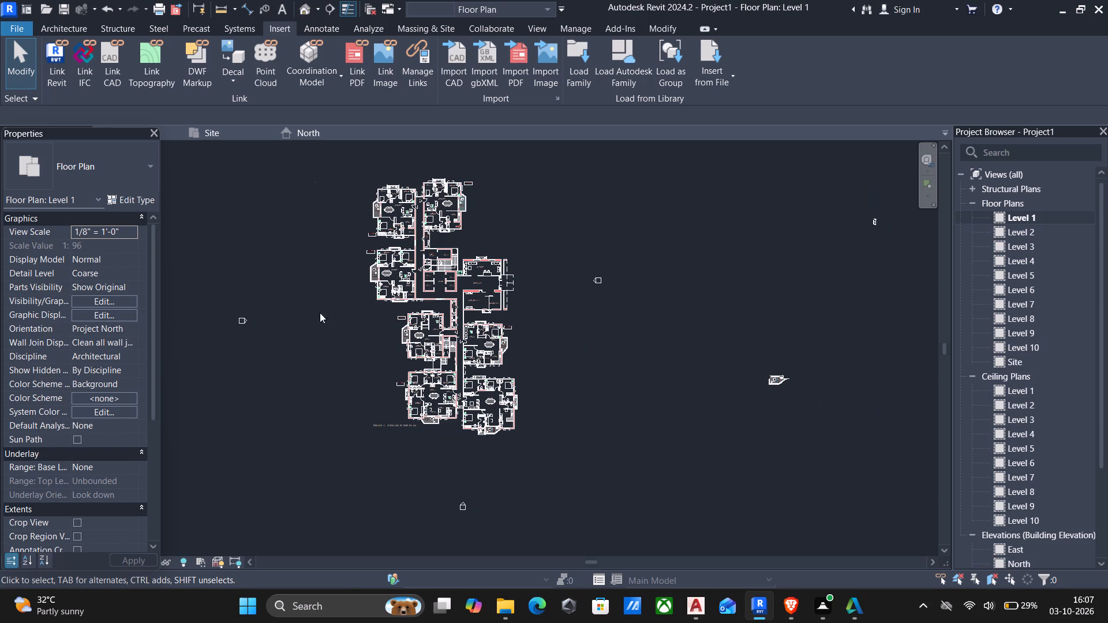
middle_click_drag(619, 361, 314, 414)
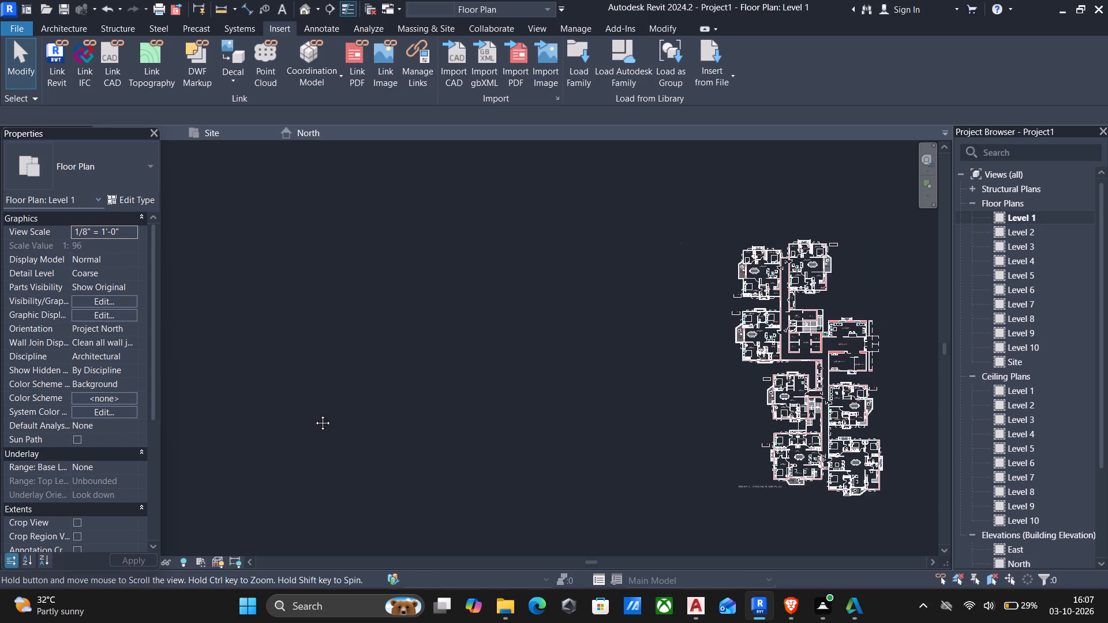
middle_click_drag(314, 414, 676, 415)
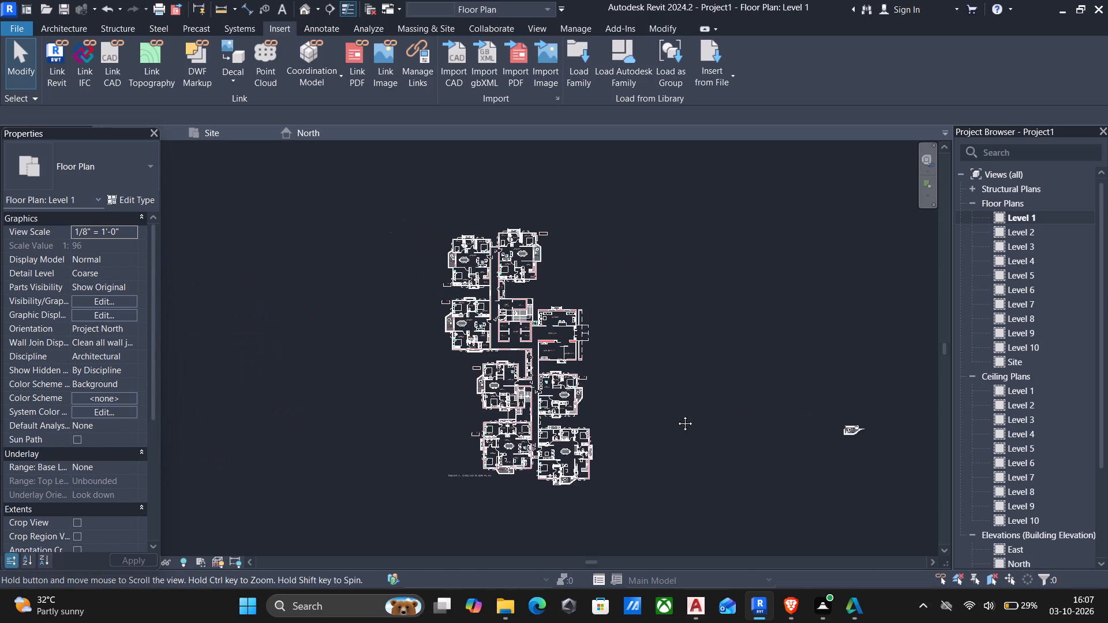
middle_click_drag(676, 415, 646, 420)
scroll(867, 461, "up", 5)
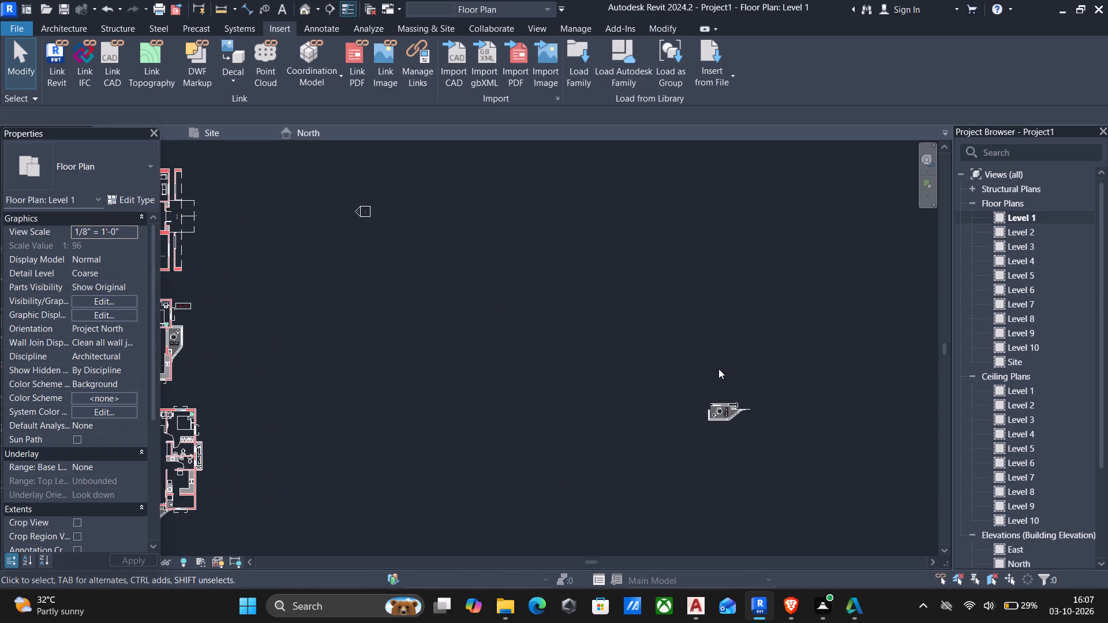
left_click_drag(658, 362, 765, 452)
scroll(732, 432, "down", 4)
middle_click_drag(540, 316, 668, 313)
middle_click_drag(374, 275, 385, 290)
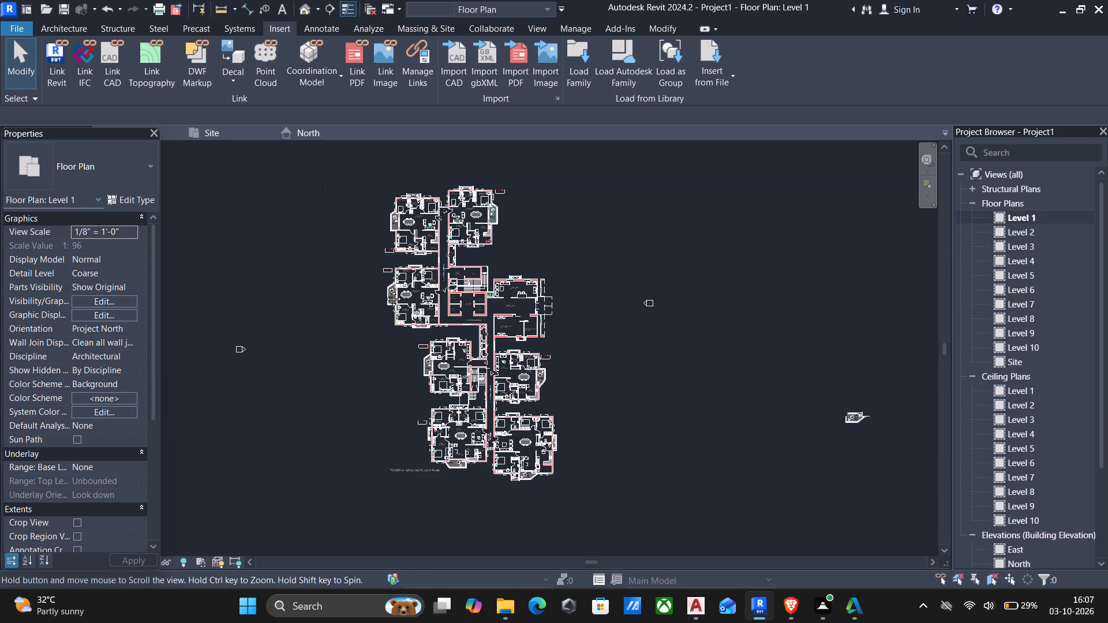
middle_click_drag(385, 290, 414, 349)
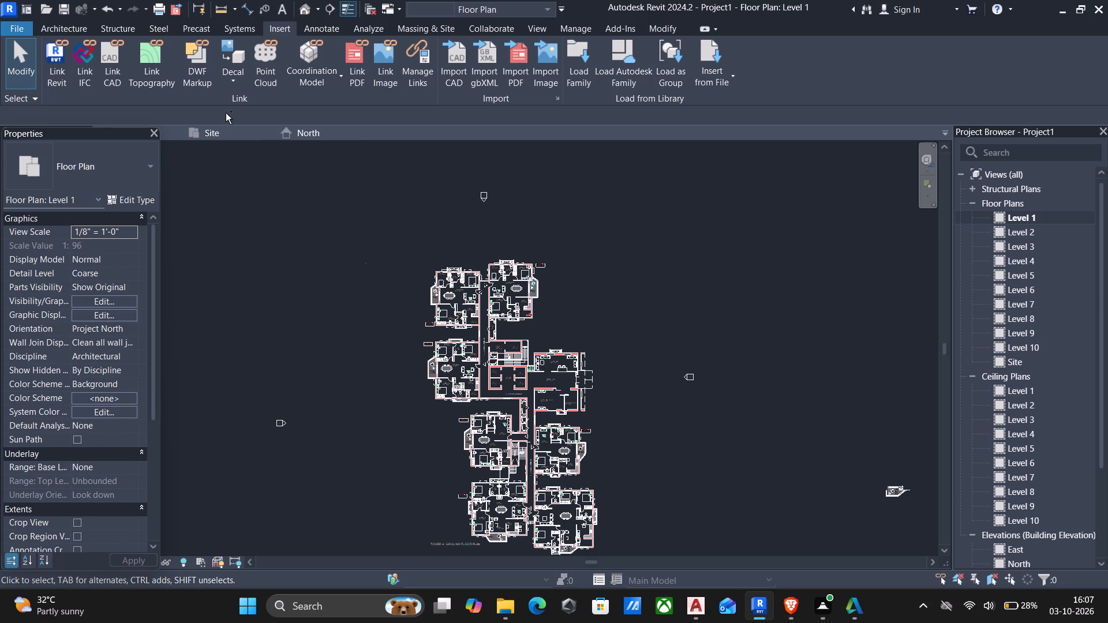
Undo the elevation marker moves, the linked apartment plan and the creation of Levels 10 and 9.
key("ctrl+z")
key("ctrl+z")
key("ctrl+z")
key("ctrl+z")
key("ctrl+z")
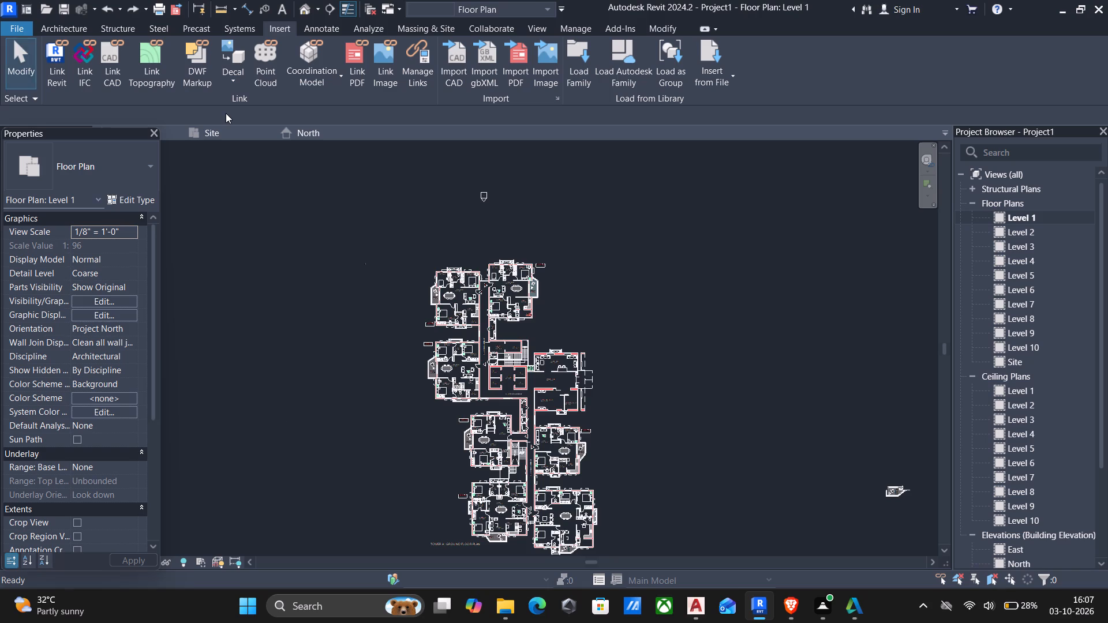
key("ctrl+z")
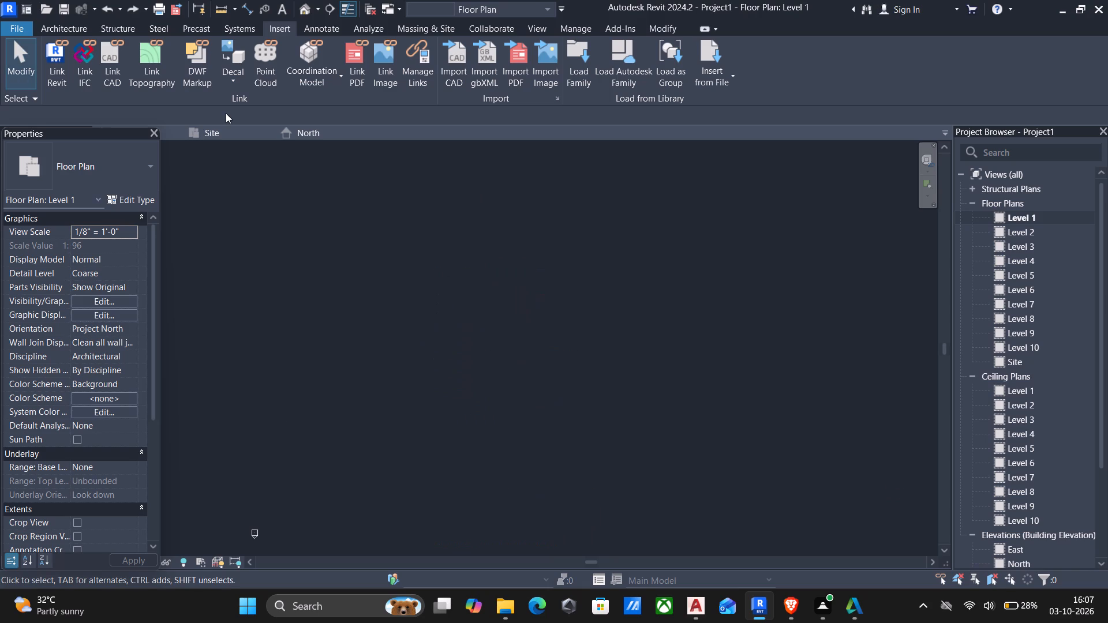
key("ctrl+z")
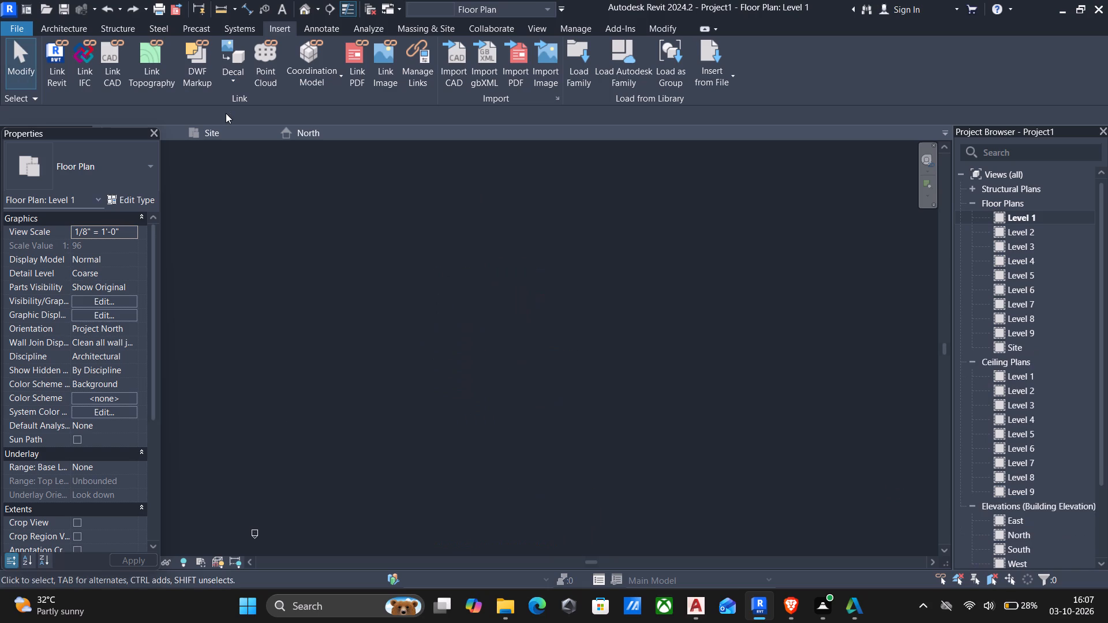
key("ctrl+z")
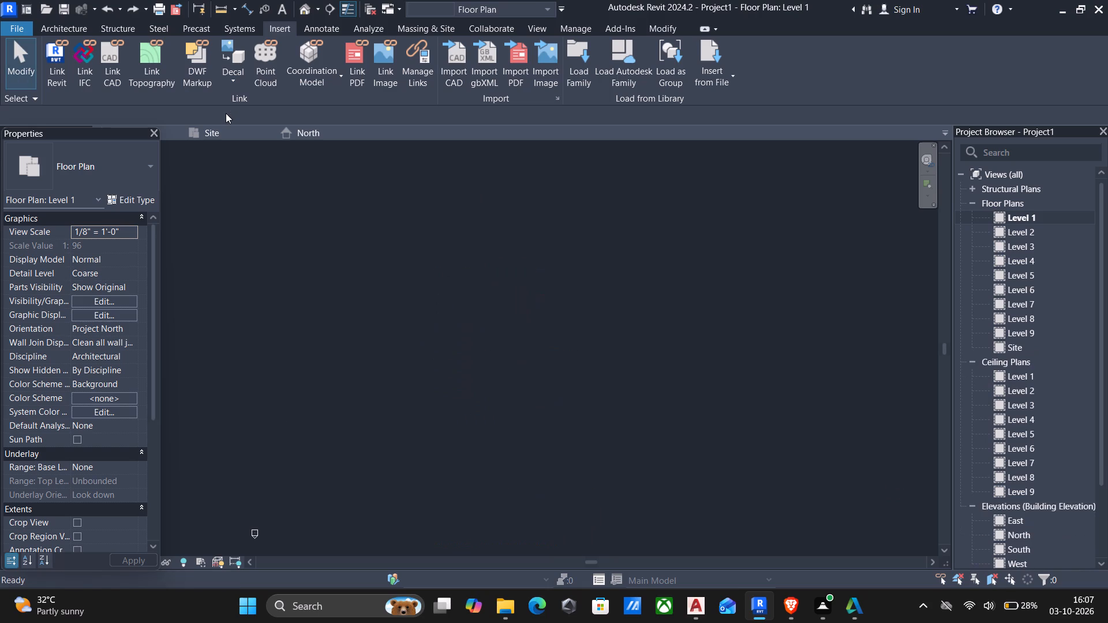
scroll(685, 245, "down", 6)
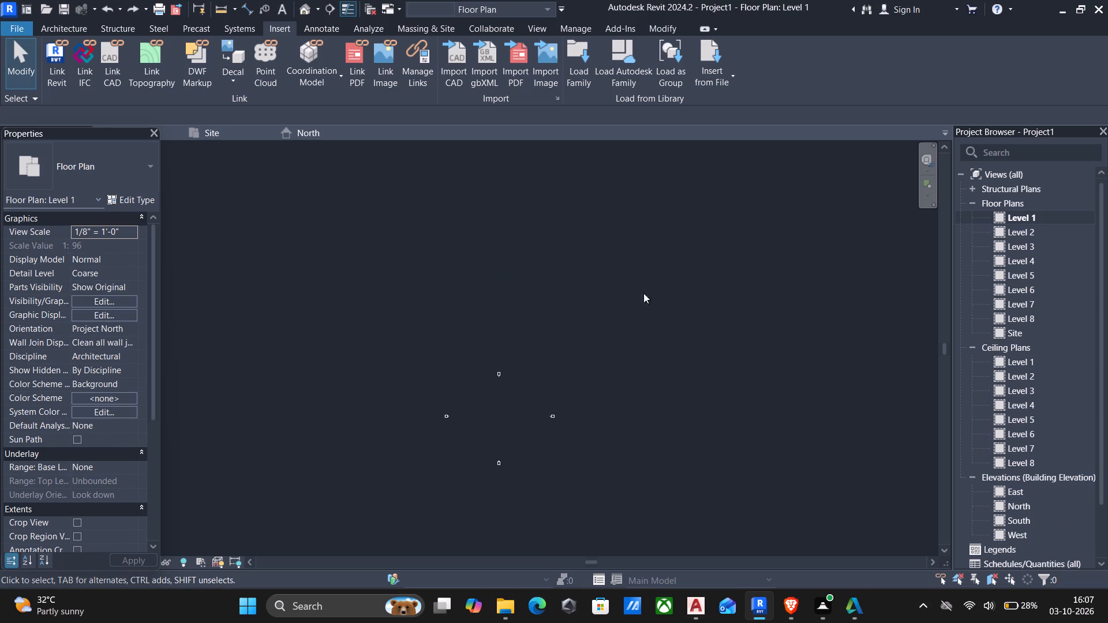
scroll(458, 455, "up", 8)
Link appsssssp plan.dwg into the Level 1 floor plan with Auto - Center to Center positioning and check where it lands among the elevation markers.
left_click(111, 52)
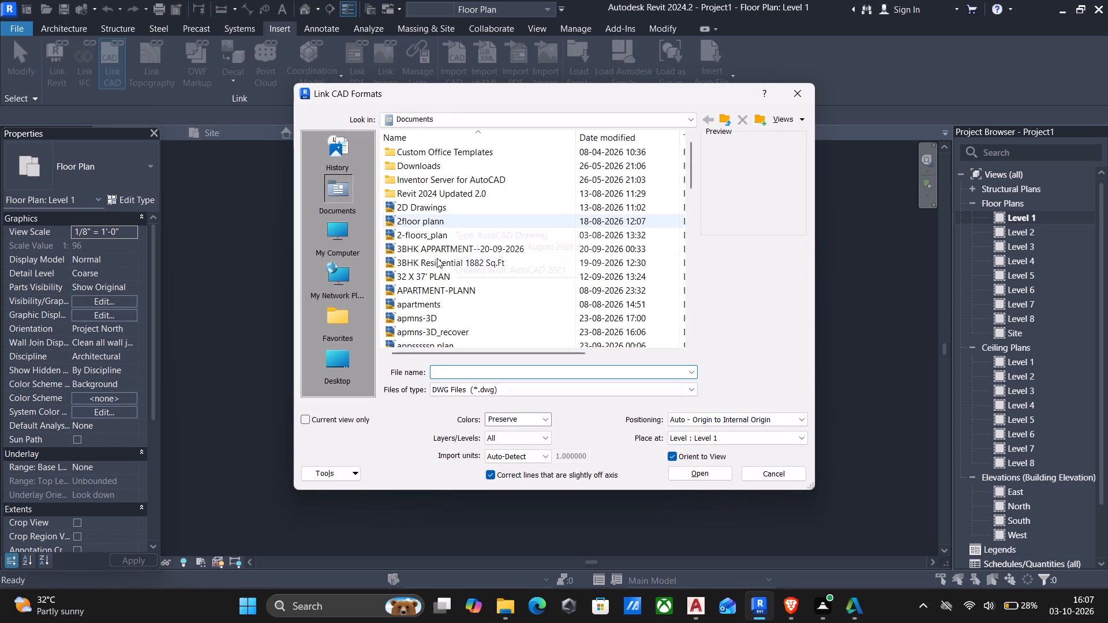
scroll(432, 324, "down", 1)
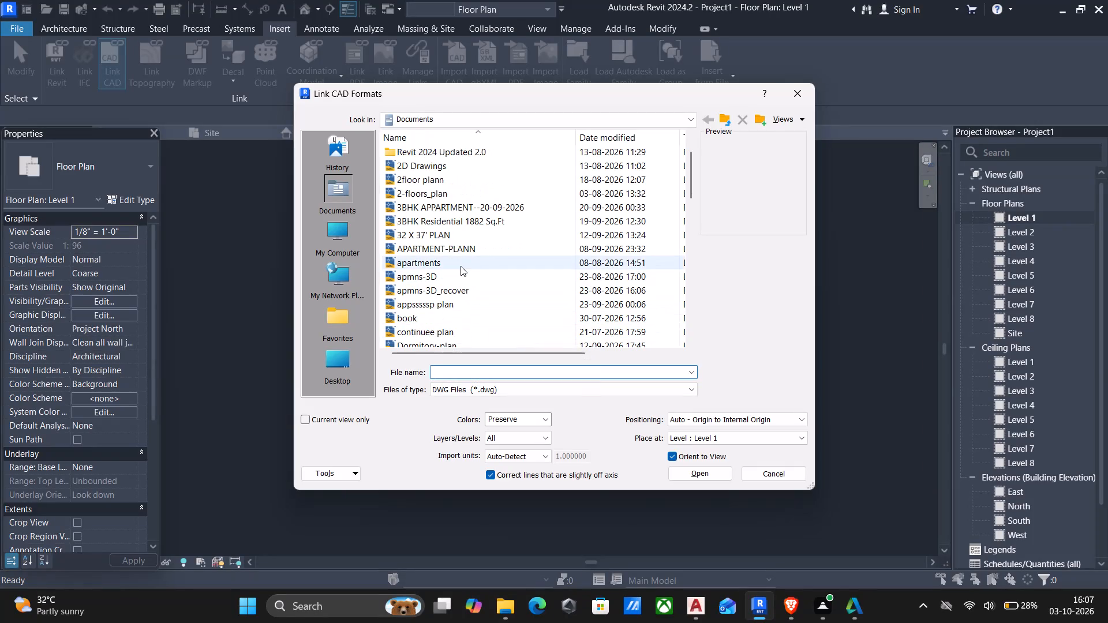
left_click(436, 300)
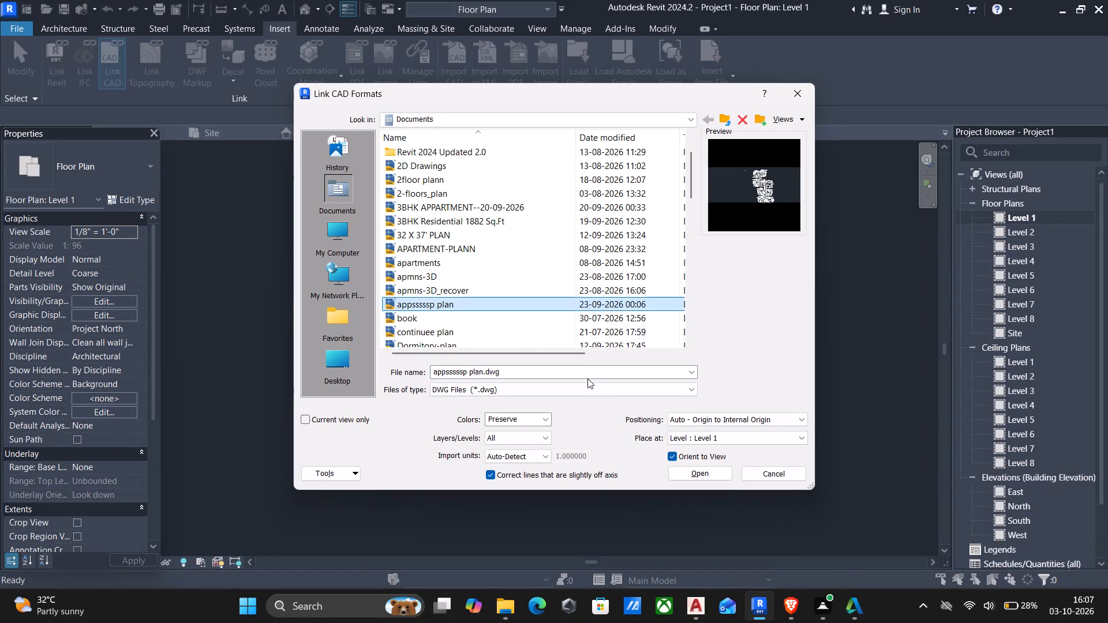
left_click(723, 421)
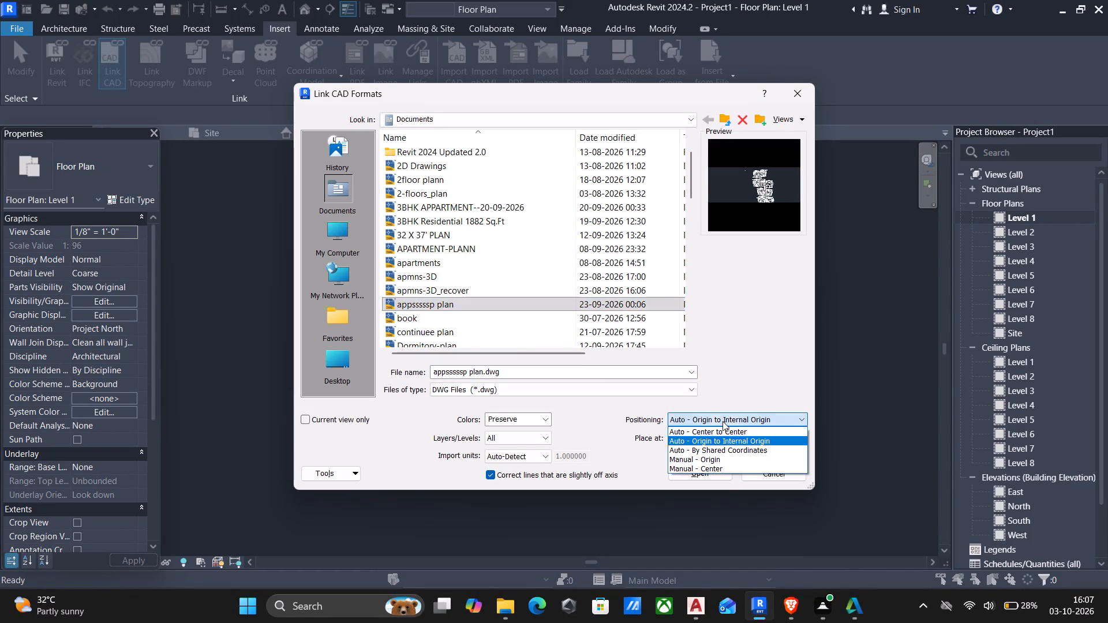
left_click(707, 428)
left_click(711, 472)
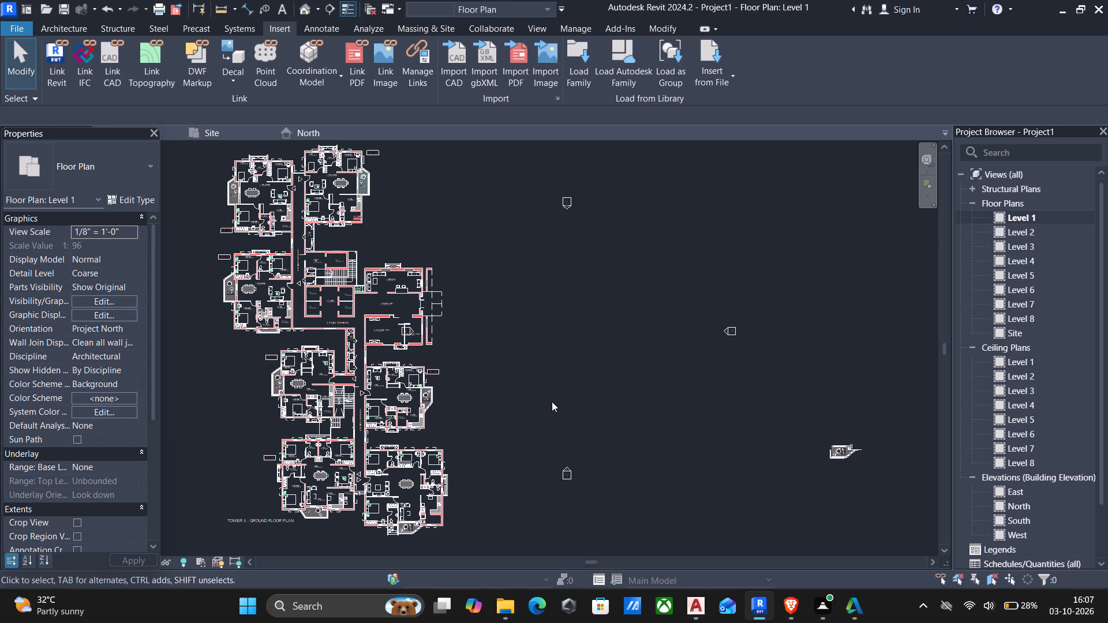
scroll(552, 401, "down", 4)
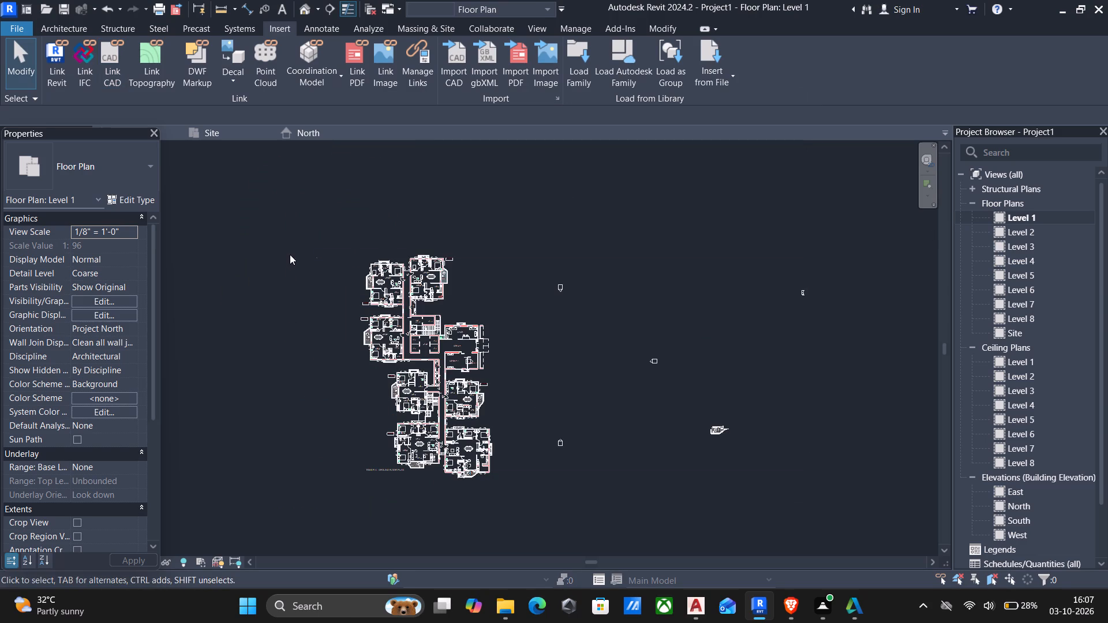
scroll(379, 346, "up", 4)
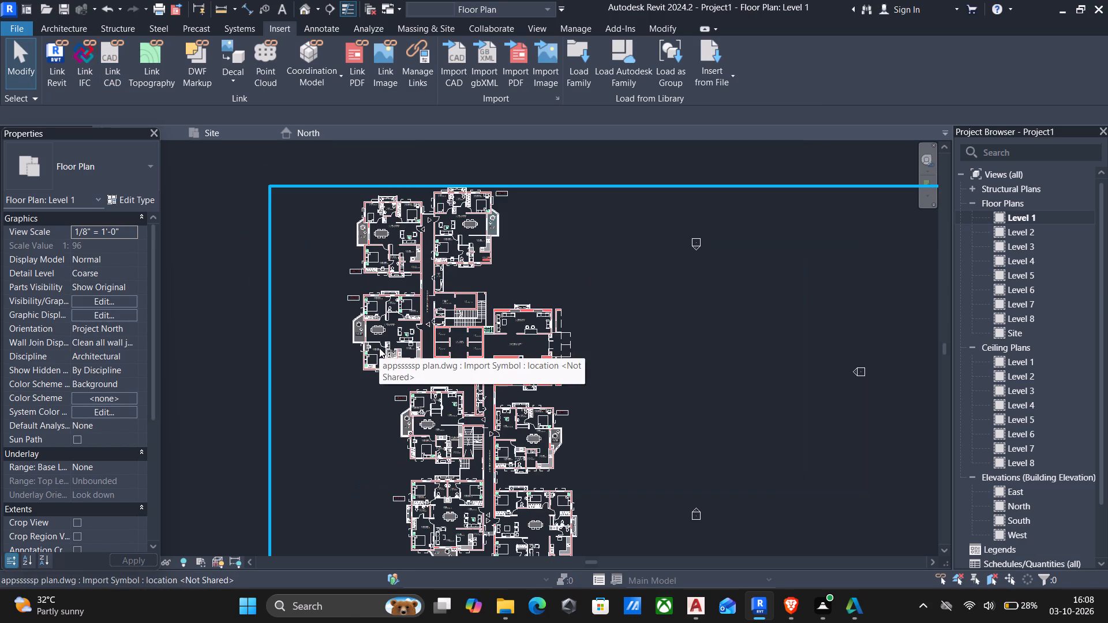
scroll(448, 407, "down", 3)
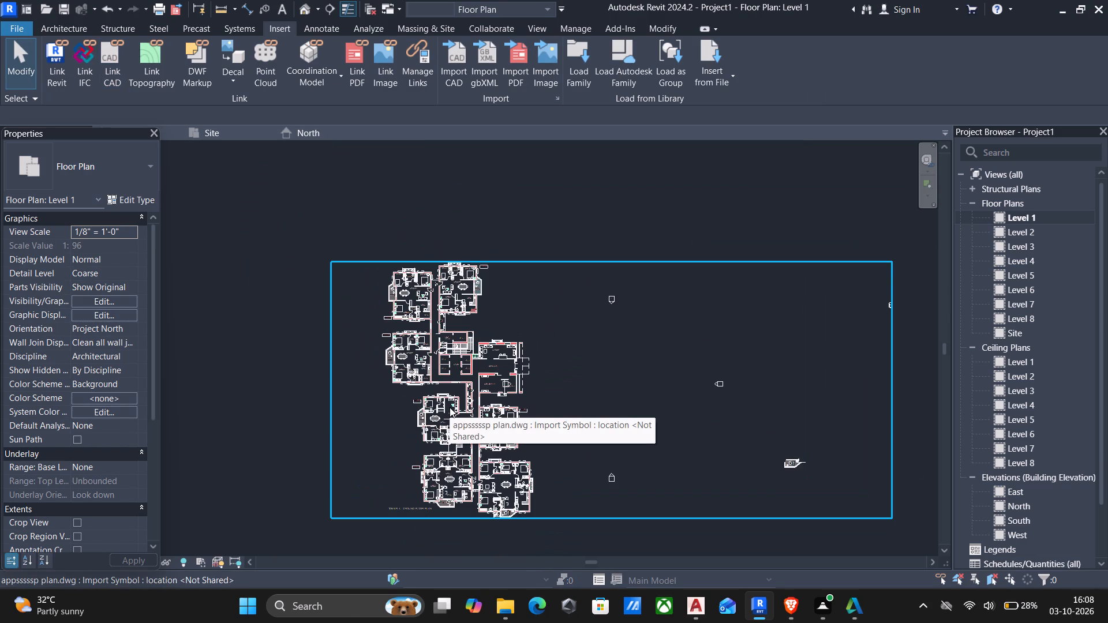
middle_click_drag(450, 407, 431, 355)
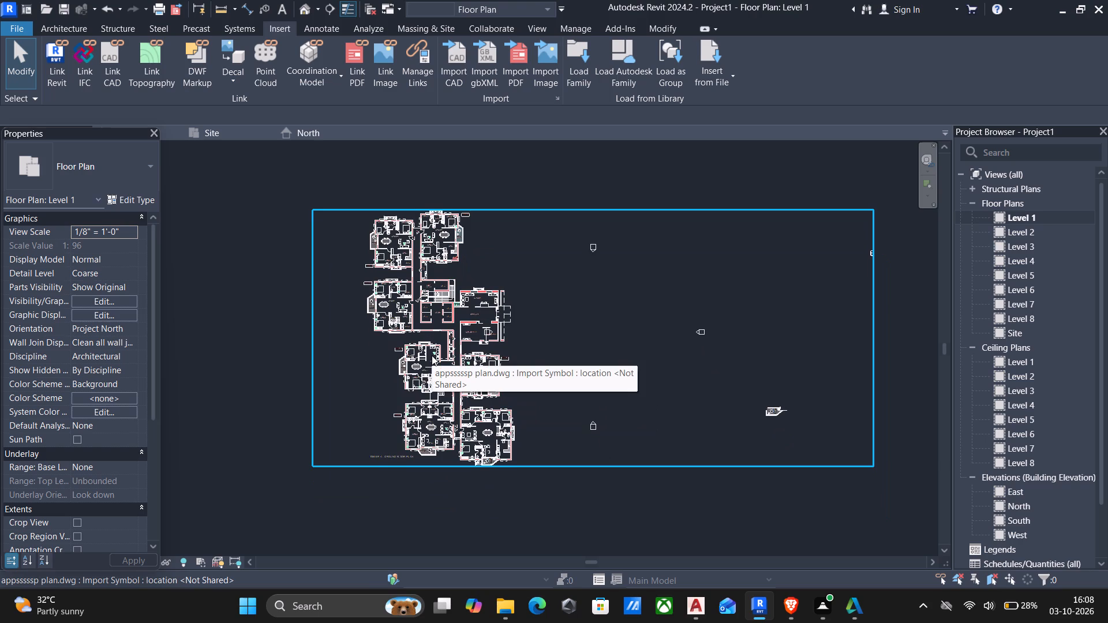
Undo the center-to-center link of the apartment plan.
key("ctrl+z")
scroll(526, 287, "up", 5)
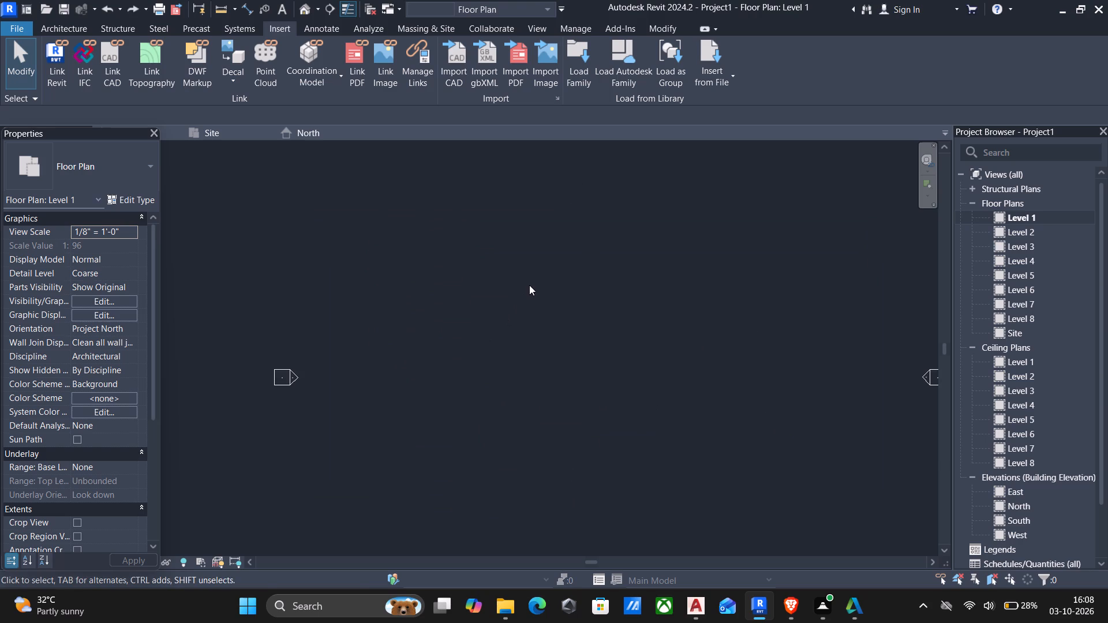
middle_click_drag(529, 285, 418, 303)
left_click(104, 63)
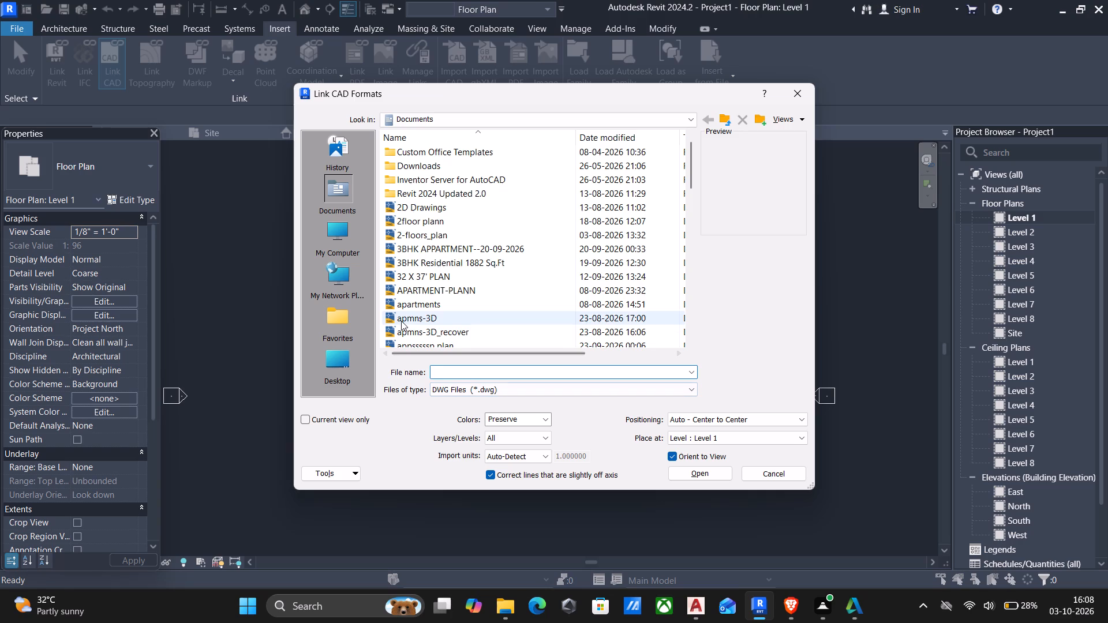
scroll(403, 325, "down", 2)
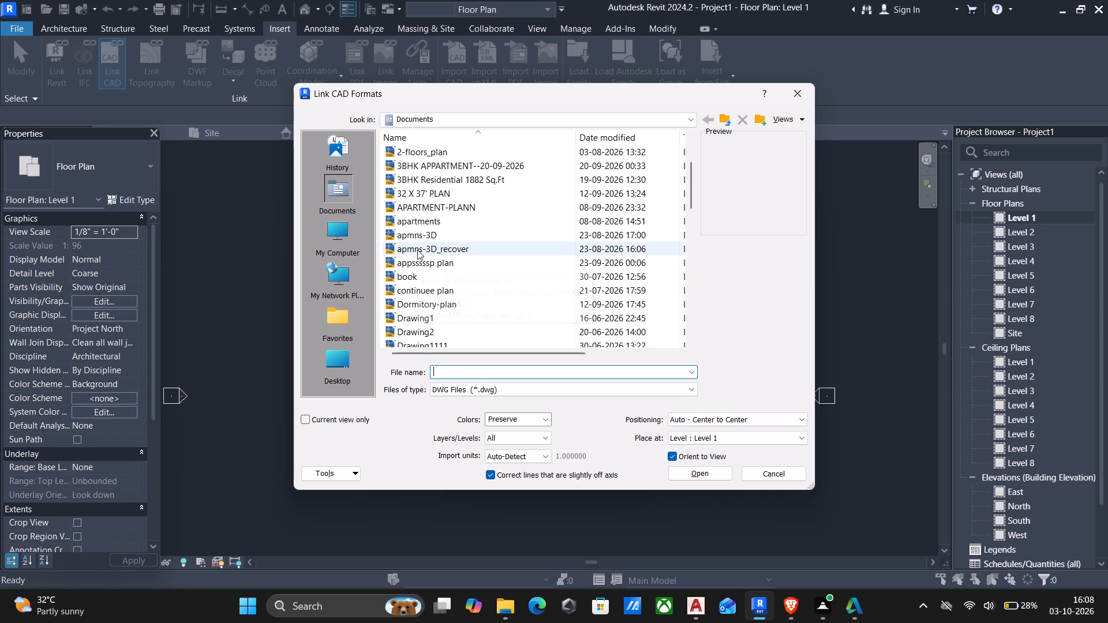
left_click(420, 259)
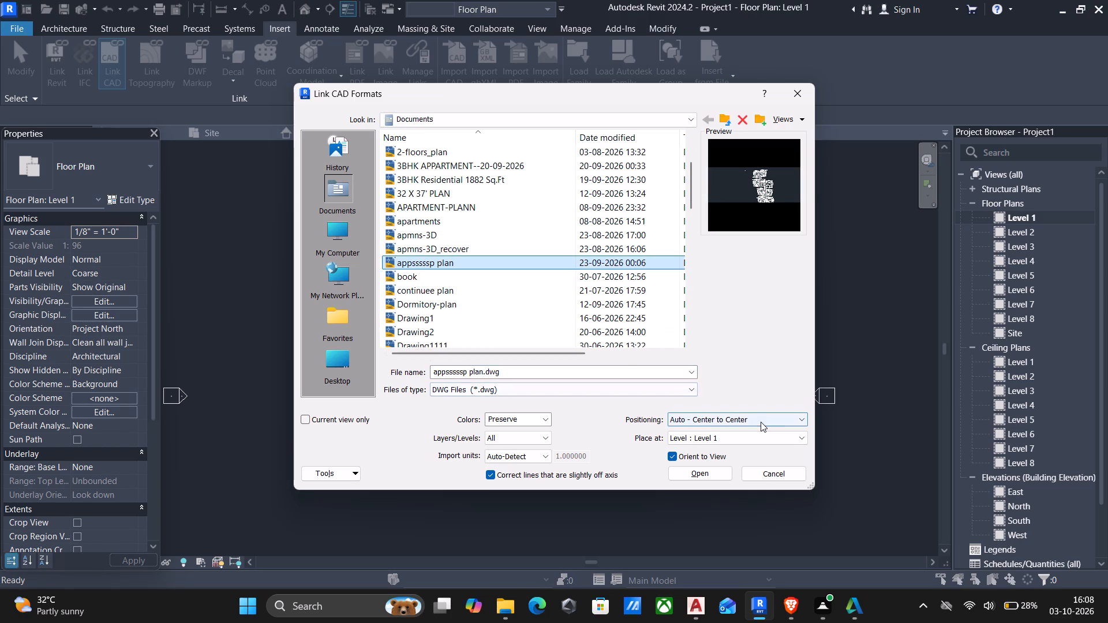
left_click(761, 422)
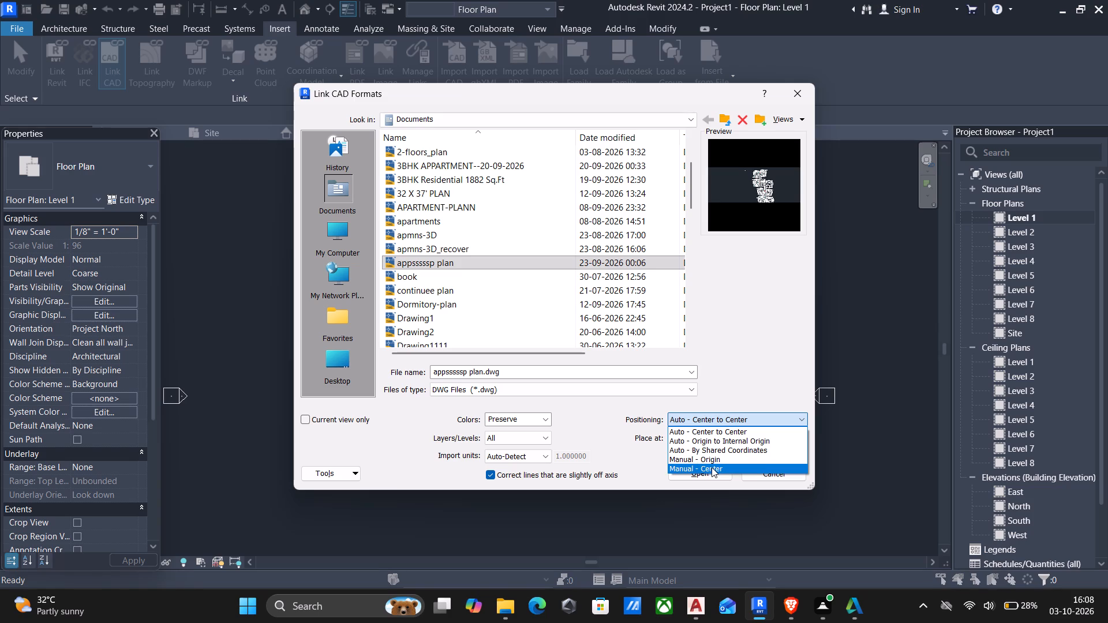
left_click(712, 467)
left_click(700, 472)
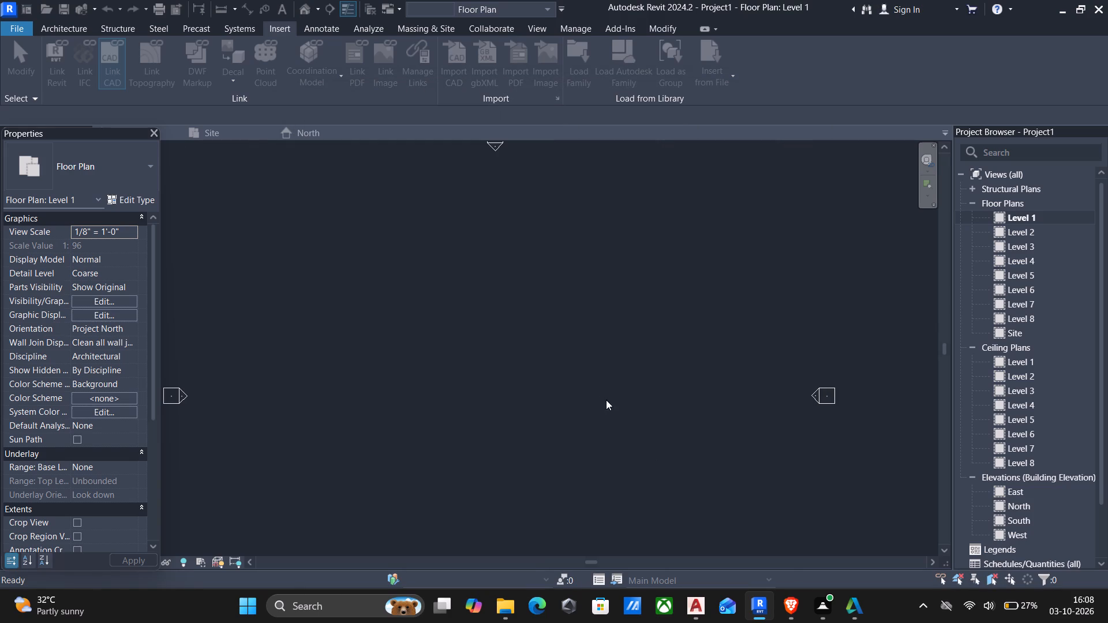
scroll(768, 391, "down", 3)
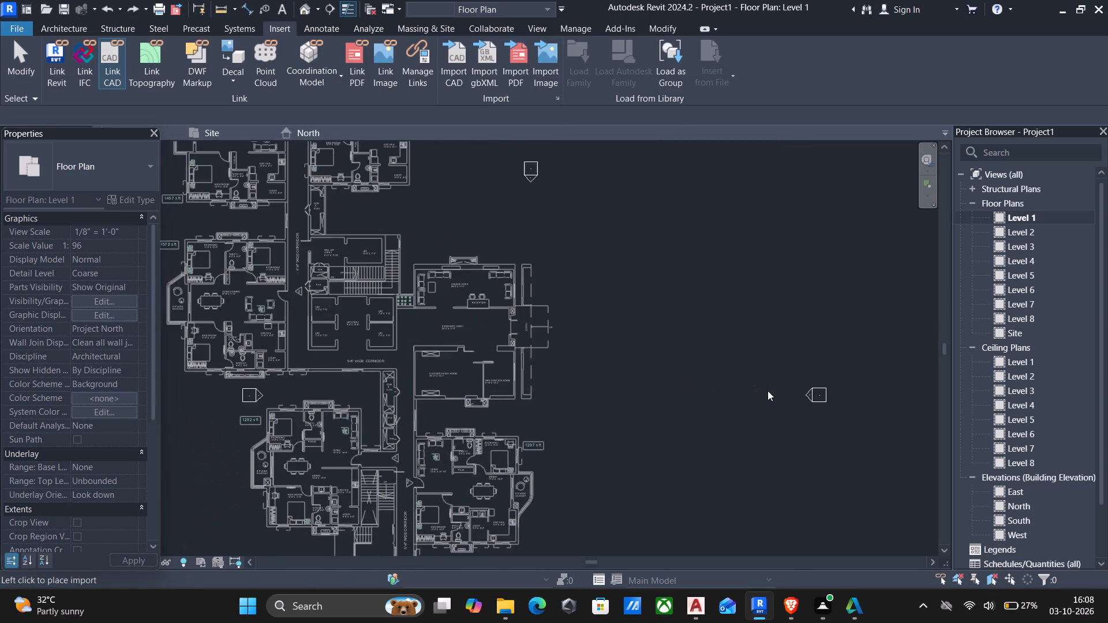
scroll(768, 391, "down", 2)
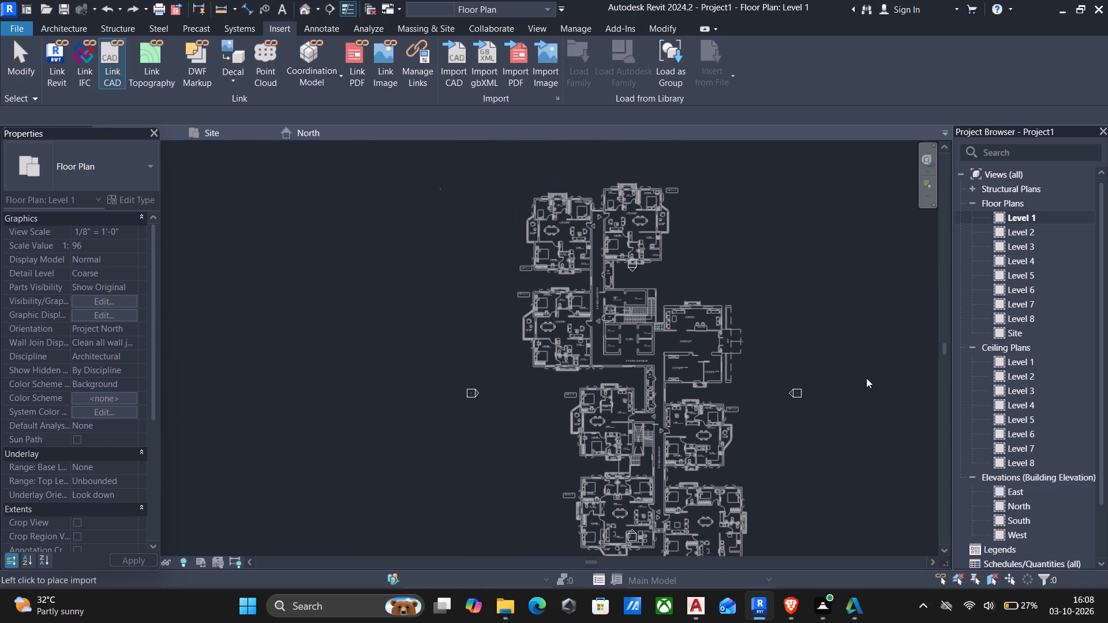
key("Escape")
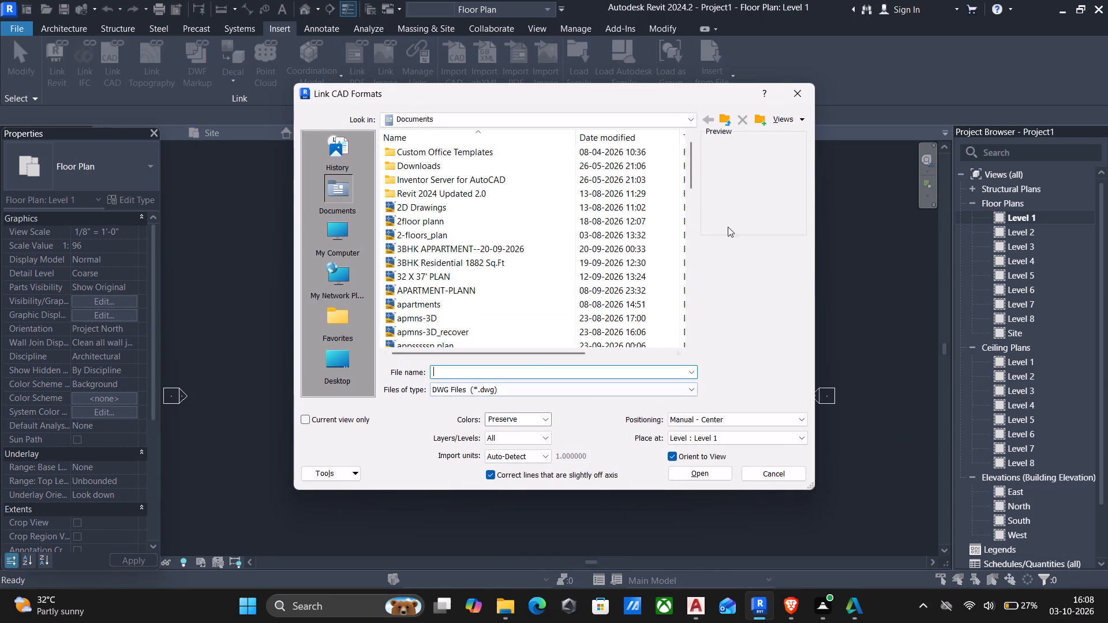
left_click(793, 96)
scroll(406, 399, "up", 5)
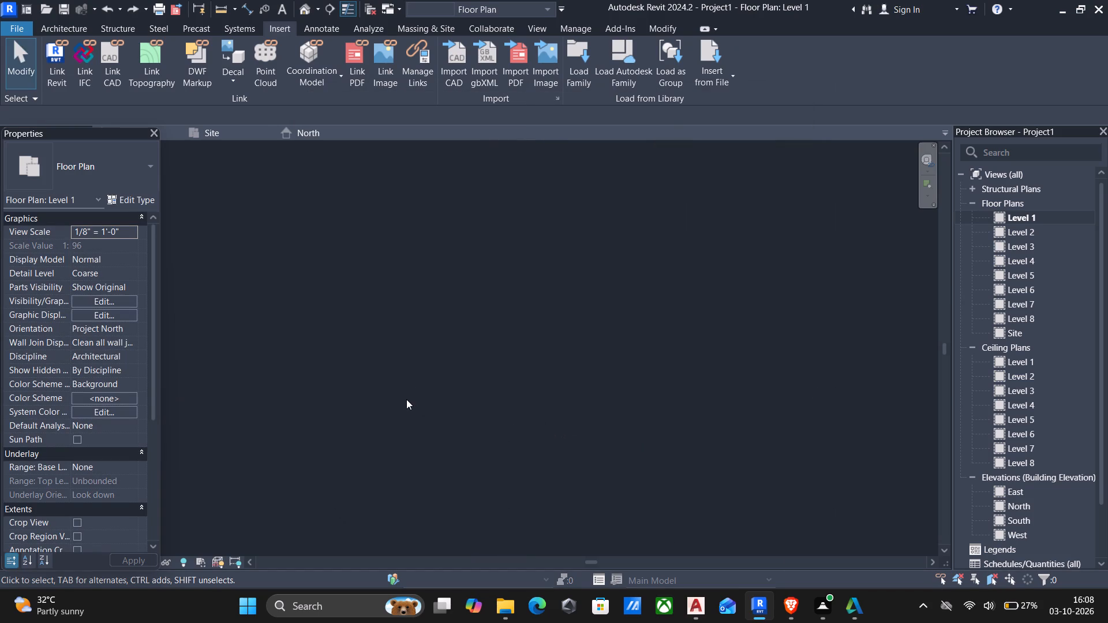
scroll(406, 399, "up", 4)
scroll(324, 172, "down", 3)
Open the Site plan and examine the elevation markers around the project base point and survey point.
left_click(224, 132)
scroll(587, 223, "down", 3)
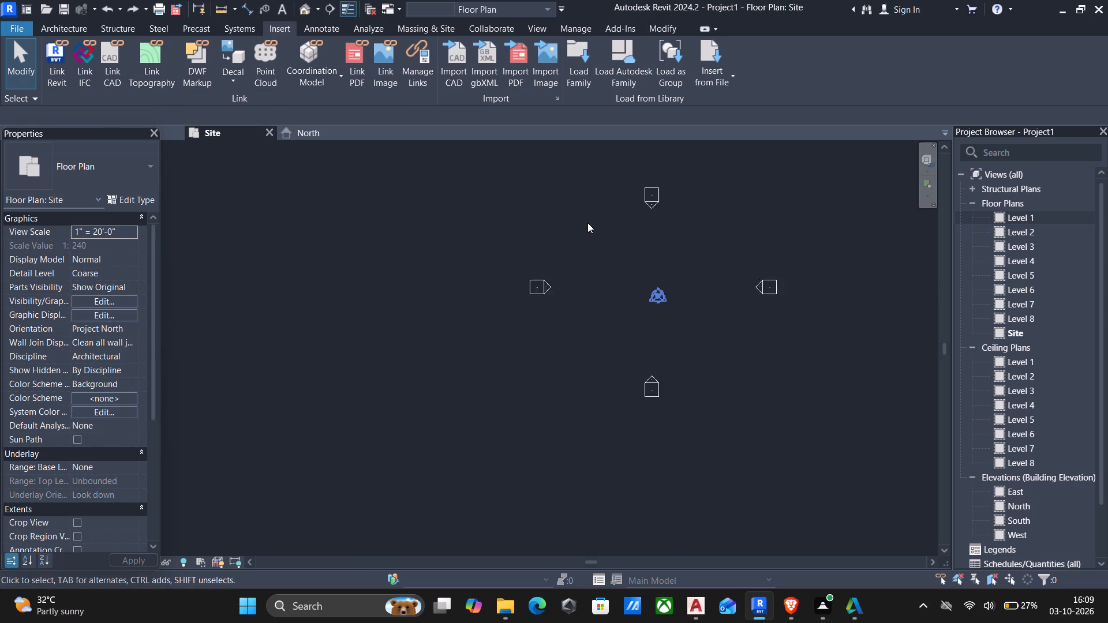
scroll(587, 223, "down", 7)
scroll(684, 228, "down", 4)
middle_click_drag(684, 228, 493, 338)
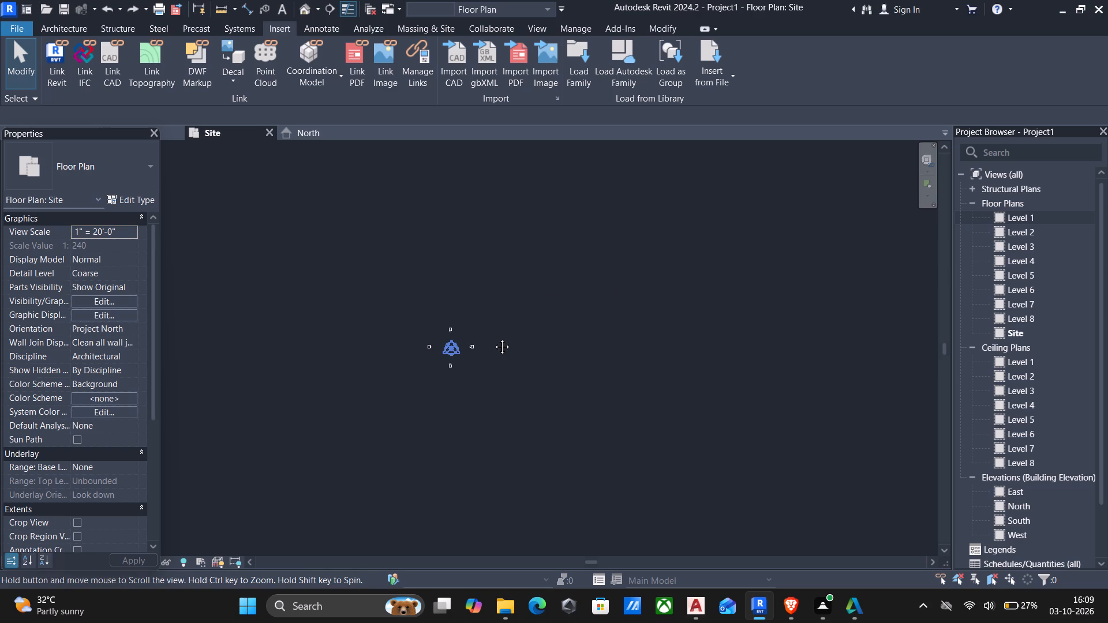
middle_click_drag(493, 338, 495, 337)
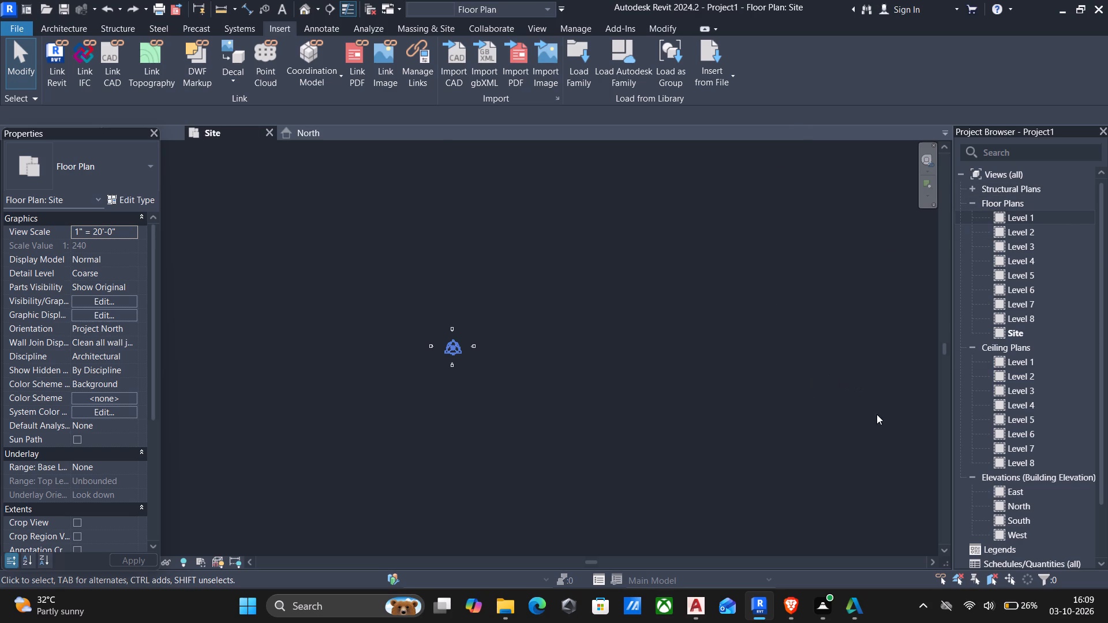
scroll(890, 478, "up", 2)
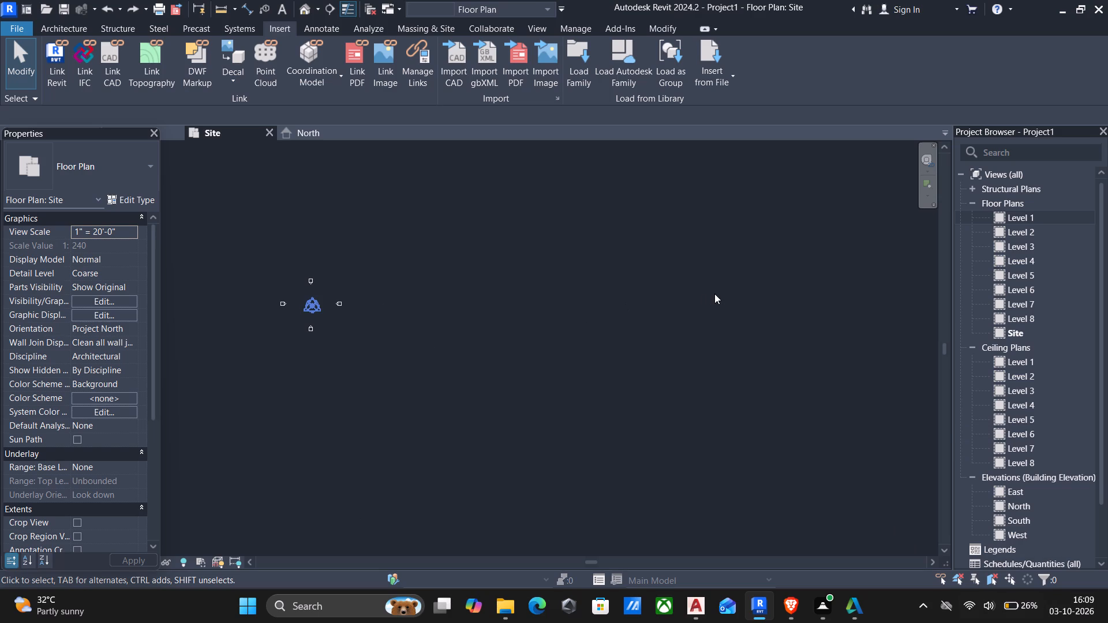
scroll(714, 294, "down", 2)
scroll(355, 269, "down", 2)
scroll(420, 276, "up", 3)
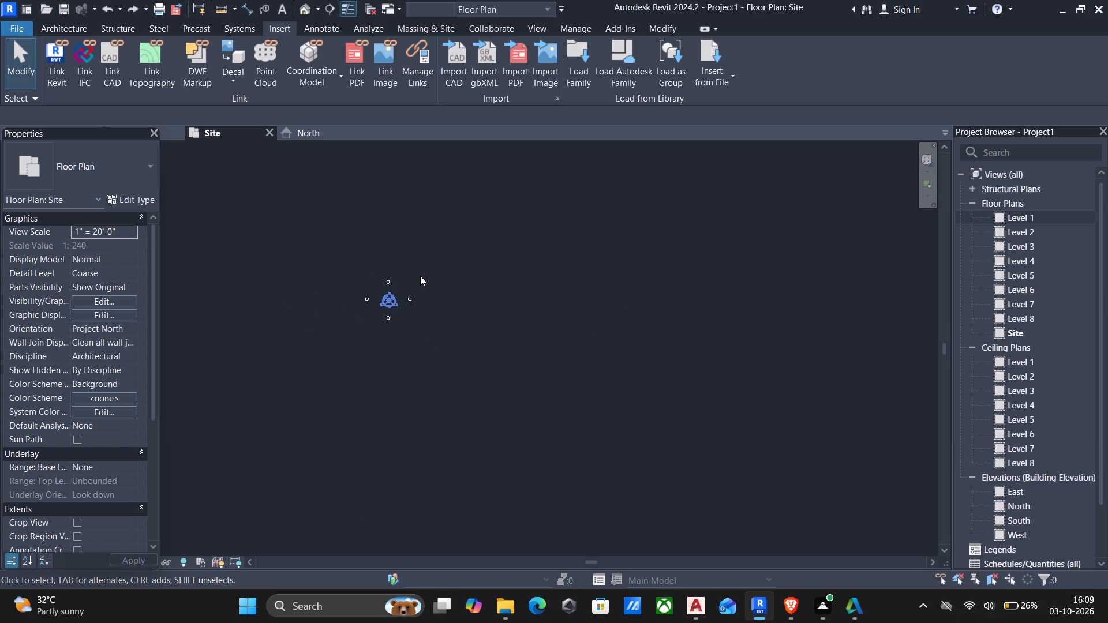
scroll(361, 296, "up", 9)
middle_click_drag(436, 282, 515, 280)
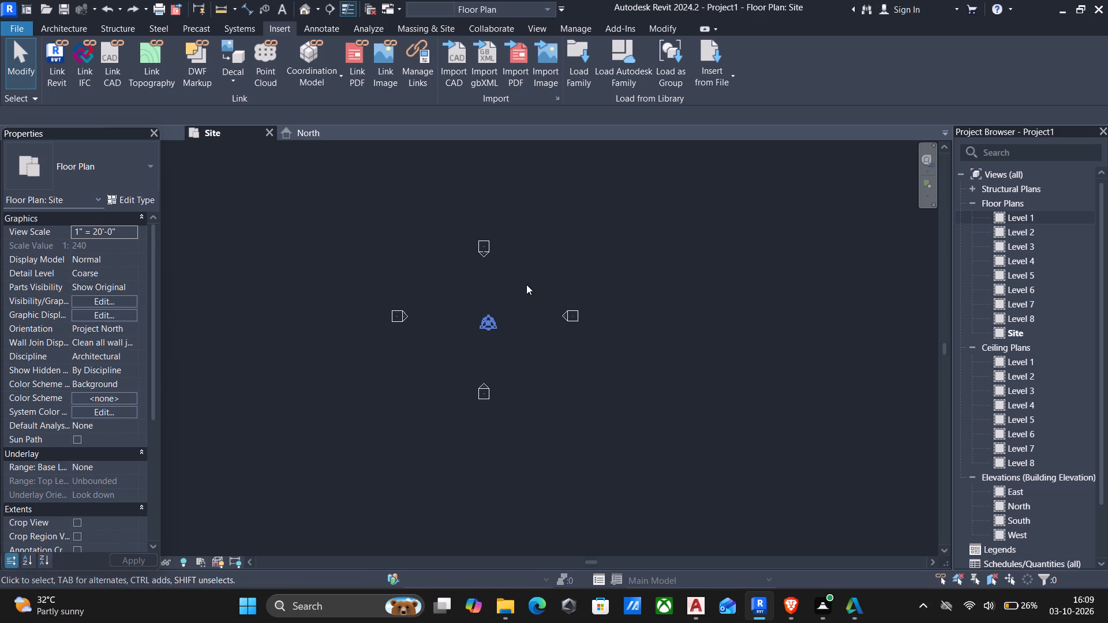
middle_click_drag(465, 292, 545, 343)
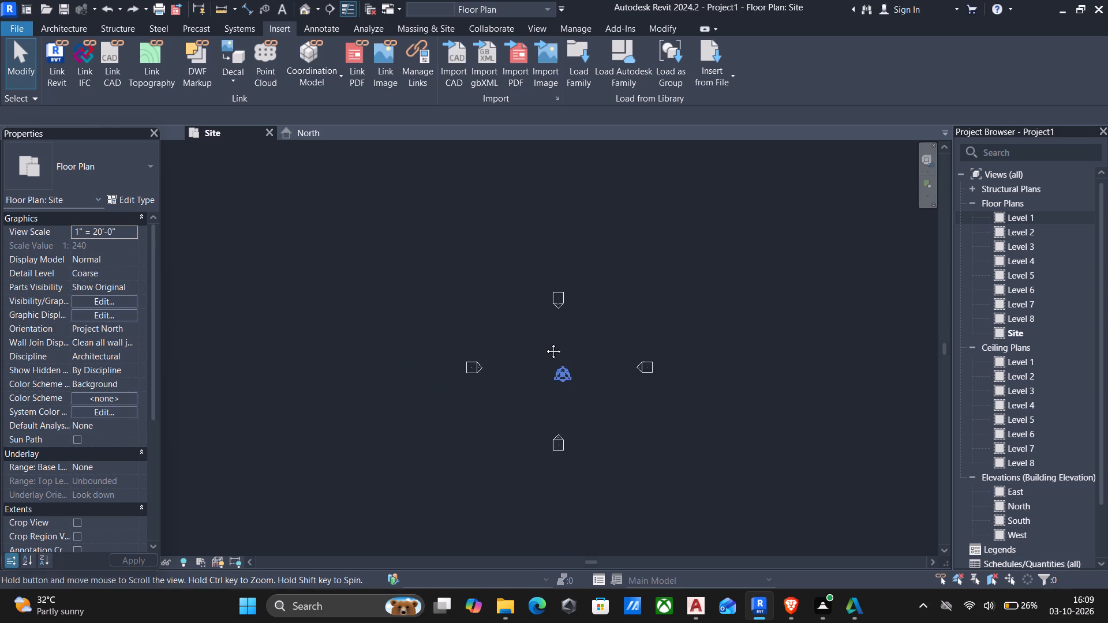
middle_click_drag(545, 343, 559, 354)
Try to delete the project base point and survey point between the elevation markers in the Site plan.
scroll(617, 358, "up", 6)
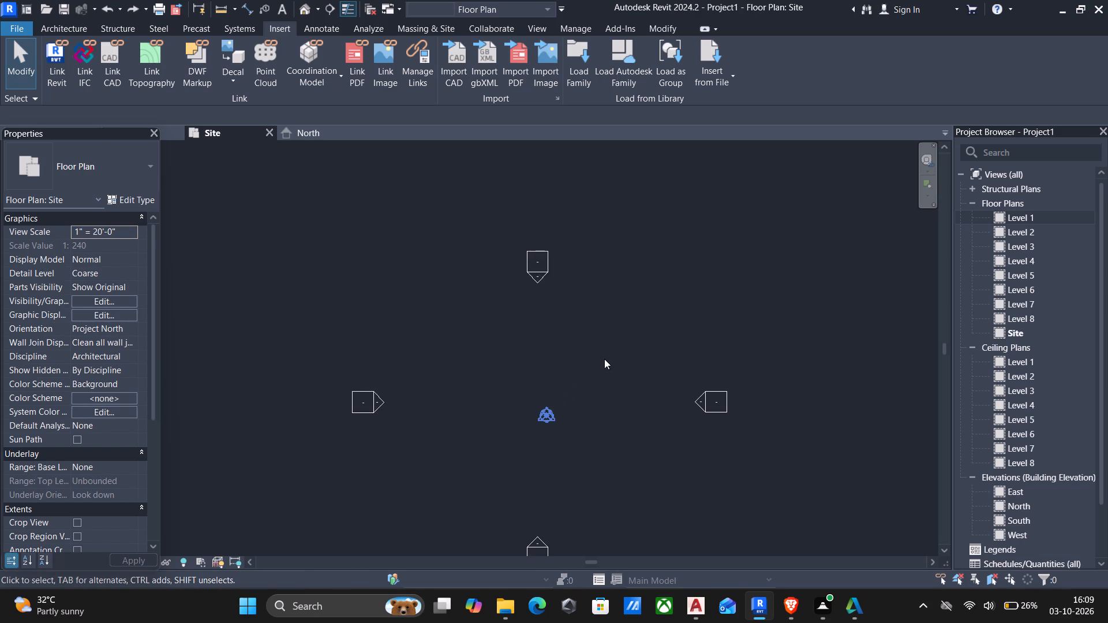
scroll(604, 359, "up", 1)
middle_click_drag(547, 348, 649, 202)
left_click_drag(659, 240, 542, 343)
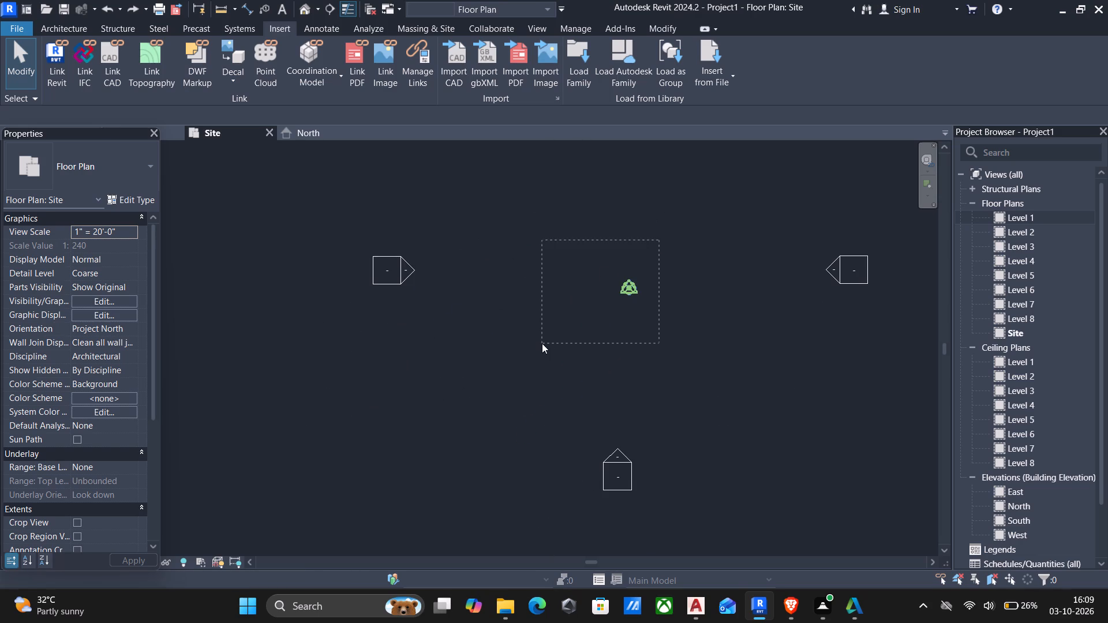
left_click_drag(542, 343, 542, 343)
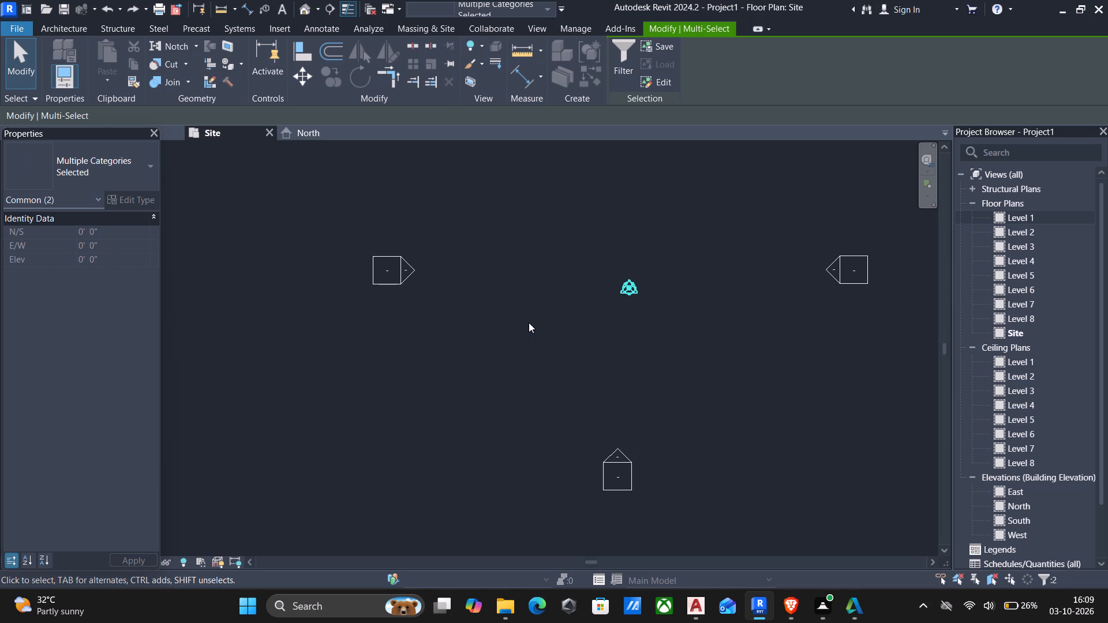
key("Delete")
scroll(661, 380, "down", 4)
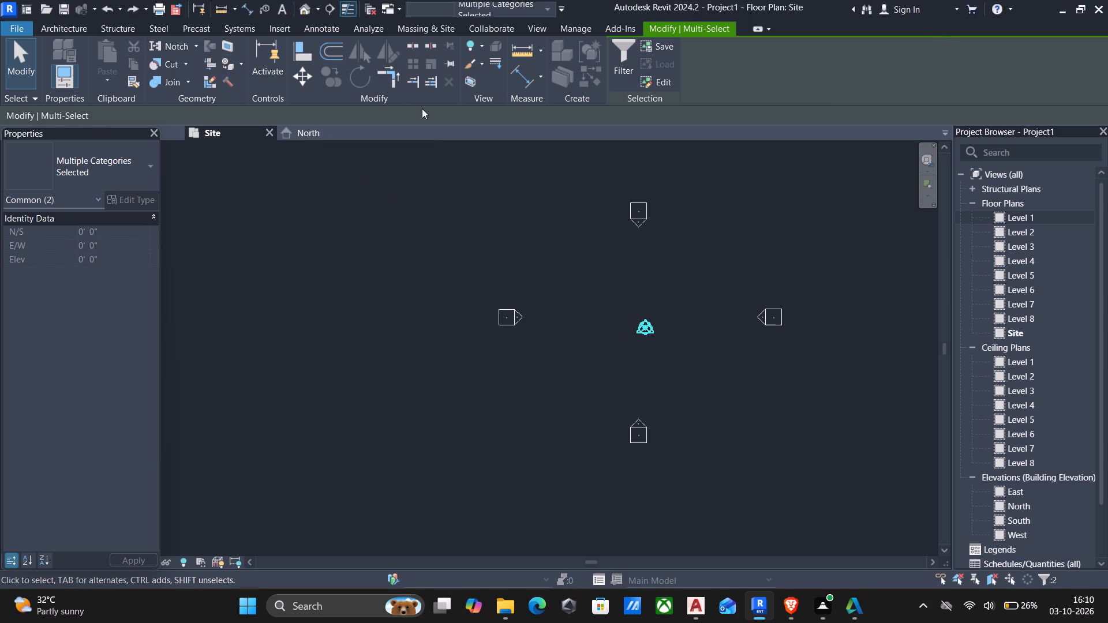
Open the North elevation view.
left_click(309, 127)
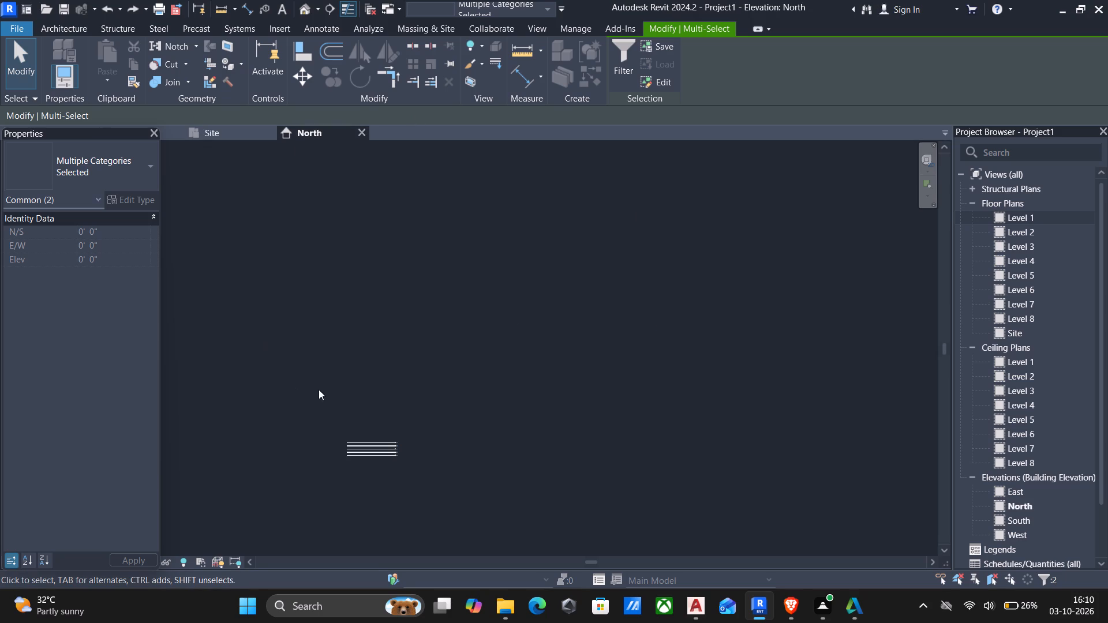
Examine the storey levels from Level 1 to Level 8 in the North elevation.
scroll(413, 433, "up", 10)
middle_click_drag(369, 443, 733, 268)
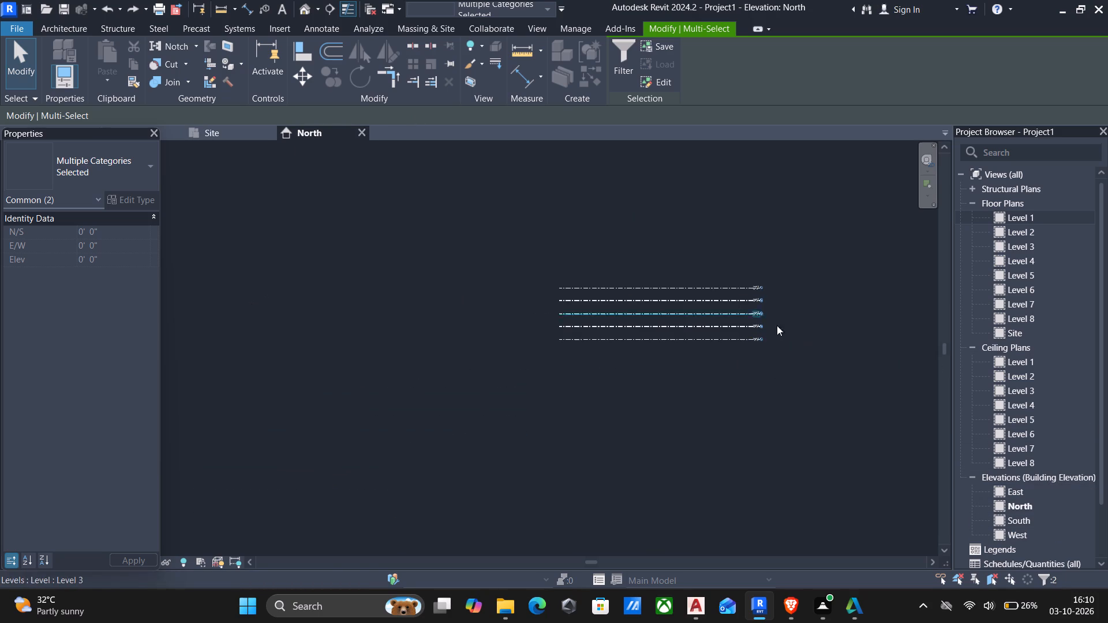
scroll(751, 310, "up", 8)
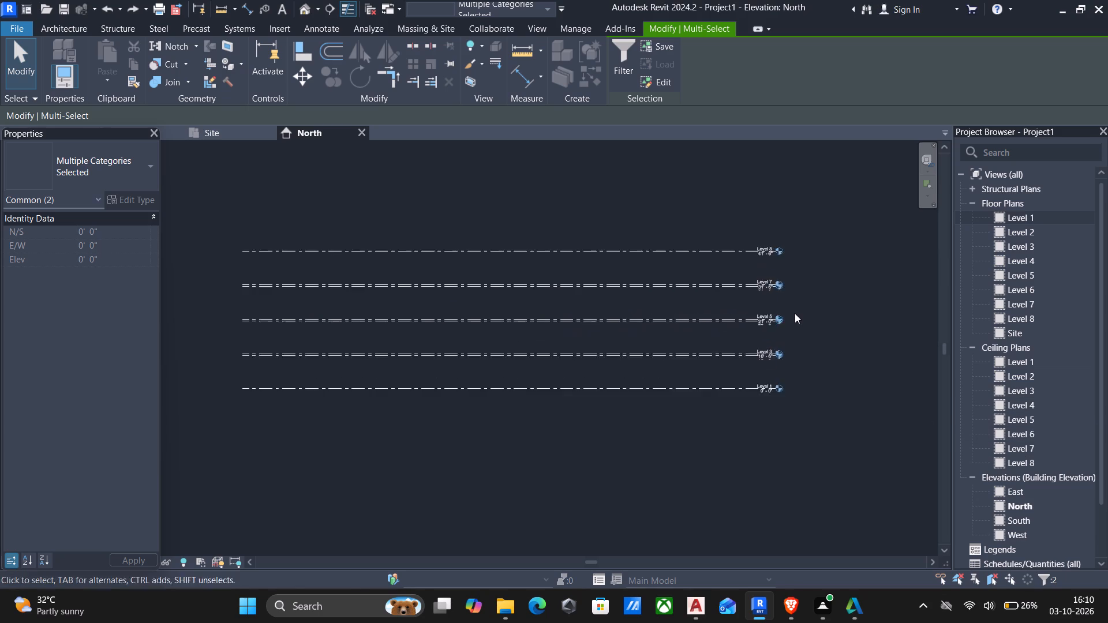
scroll(795, 313, "up", 2)
middle_click_drag(847, 302, 801, 389)
scroll(792, 387, "down", 2)
middle_click_drag(792, 372, 823, 365)
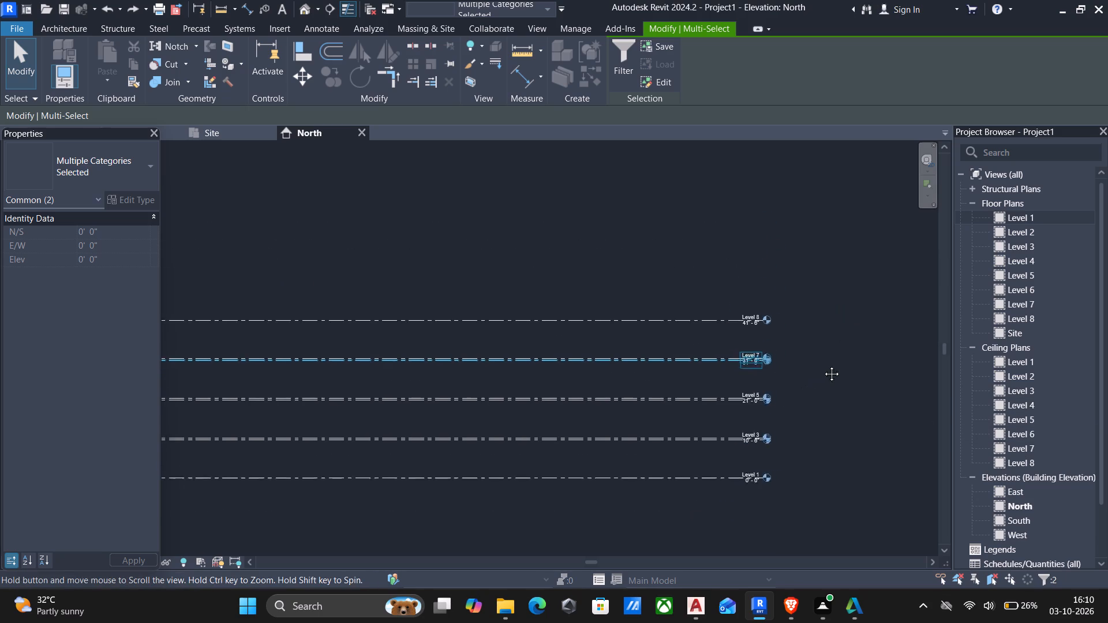
middle_click_drag(823, 365, 858, 356)
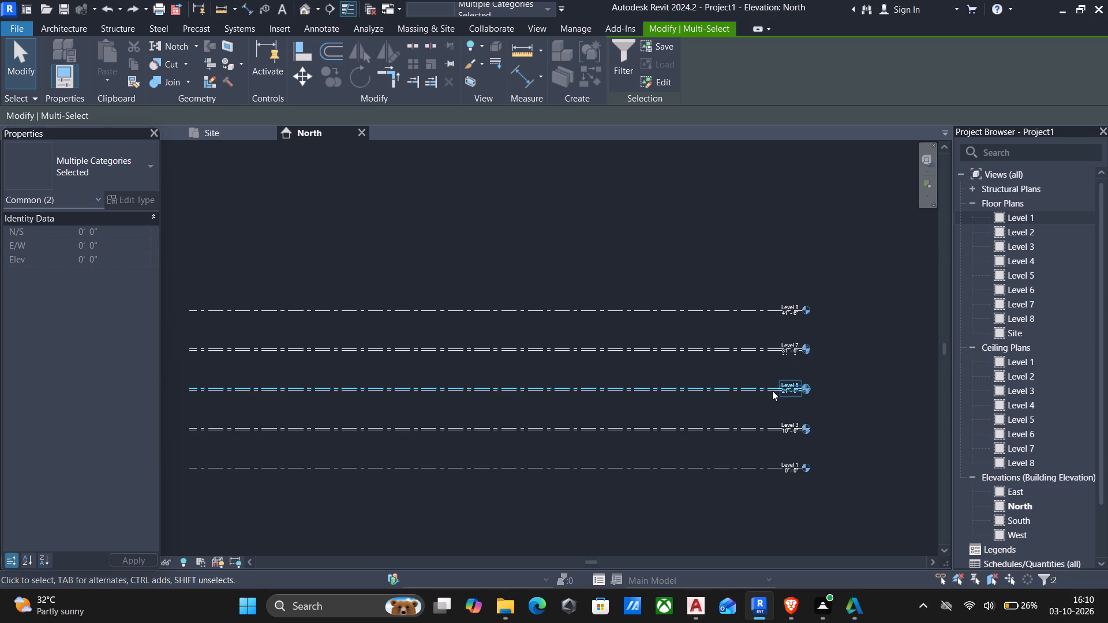
scroll(771, 391, "up", 4)
scroll(771, 391, "down", 4)
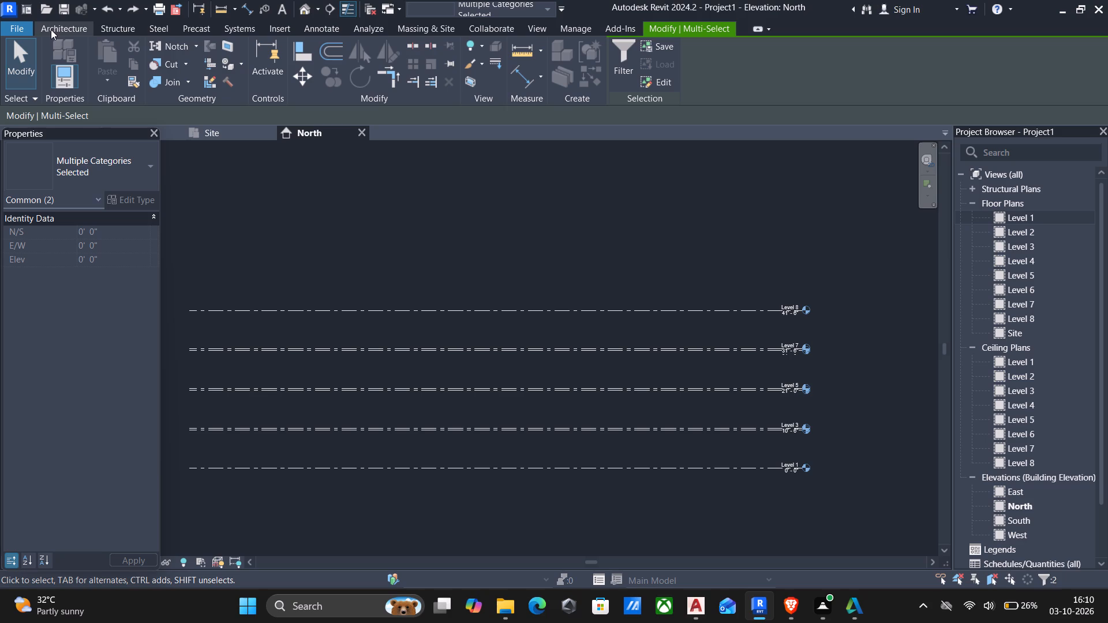
scroll(792, 271, "down", 2)
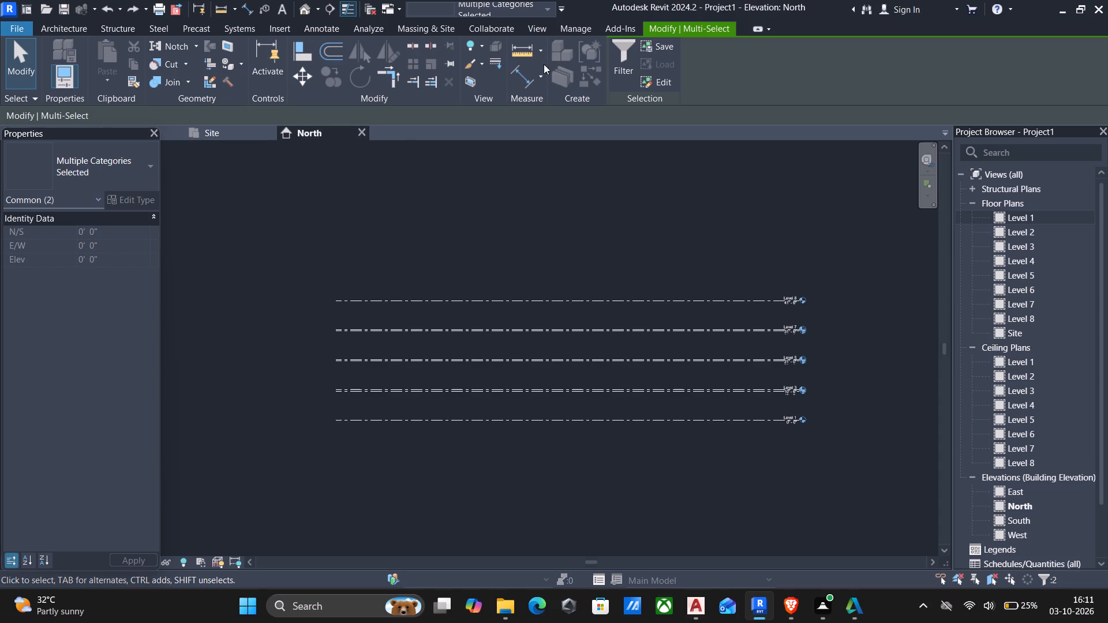
Close Revit without saving the changes to Project1.
left_click(1100, 6)
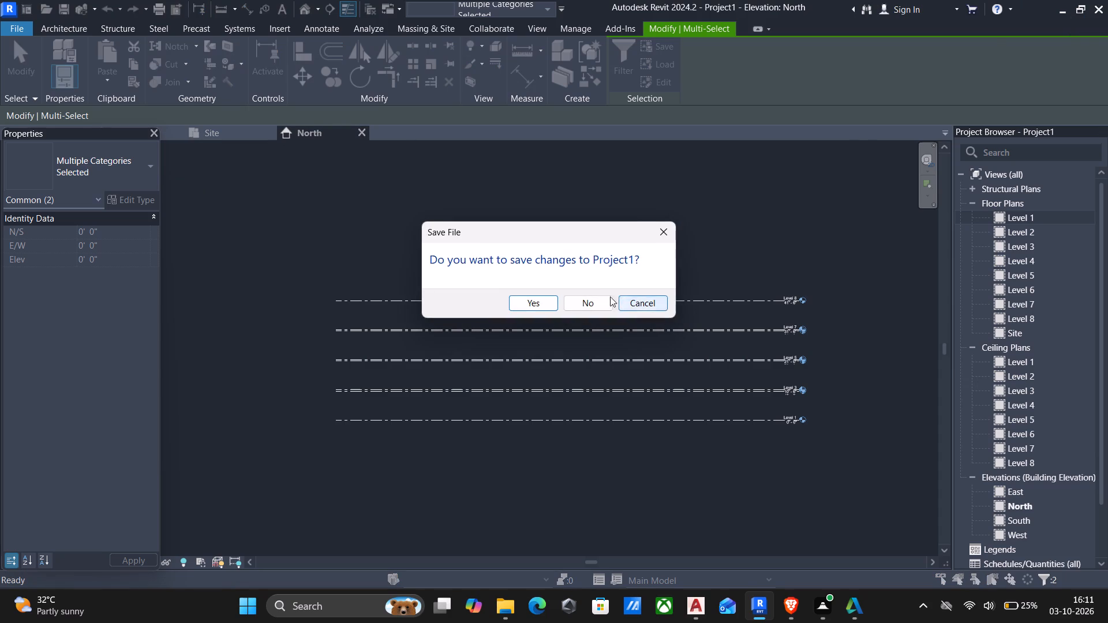
left_click(593, 294)
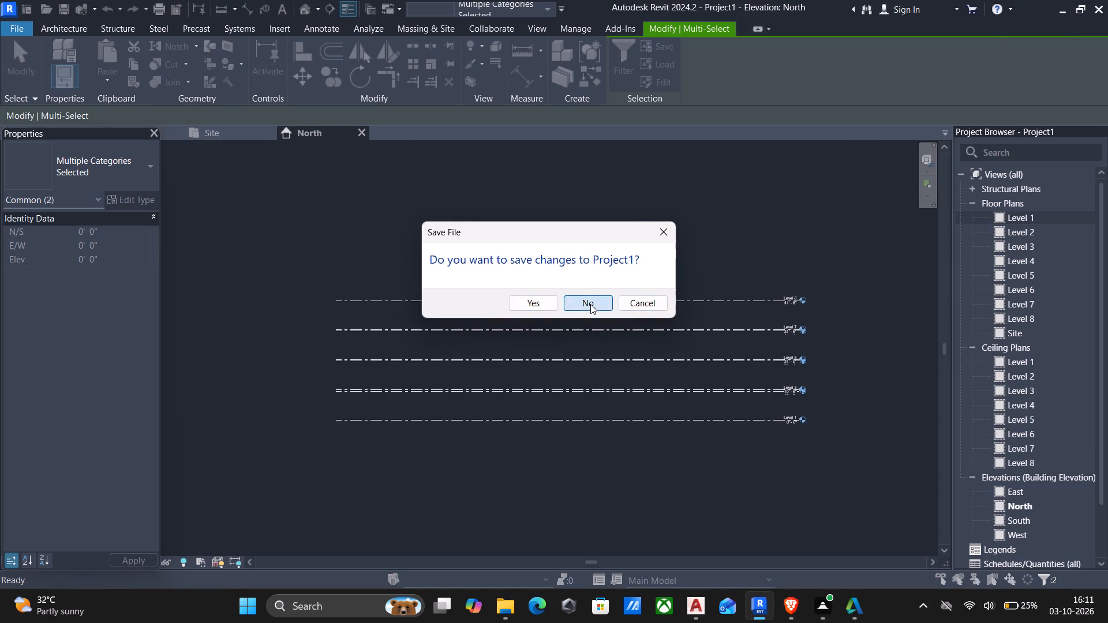
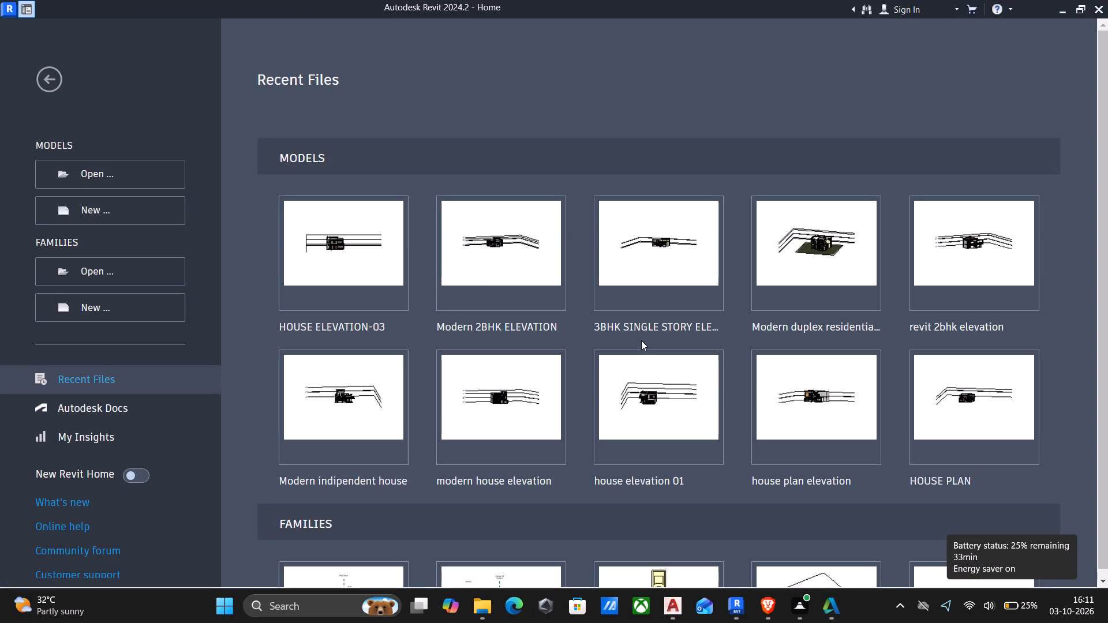
Create a new project.
left_click(93, 215)
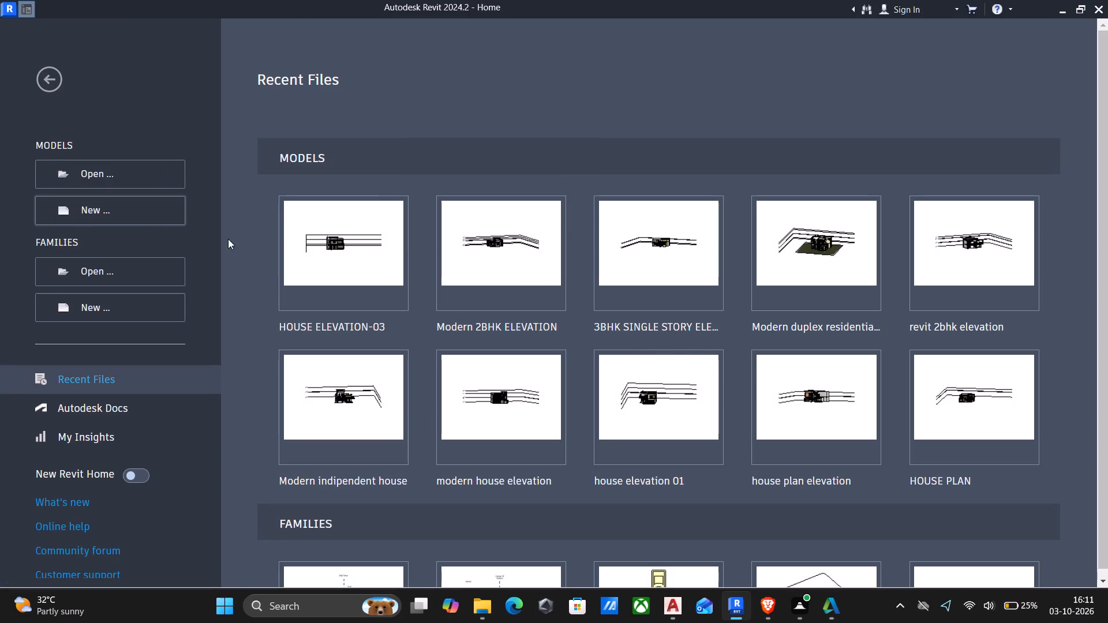
left_click(541, 354)
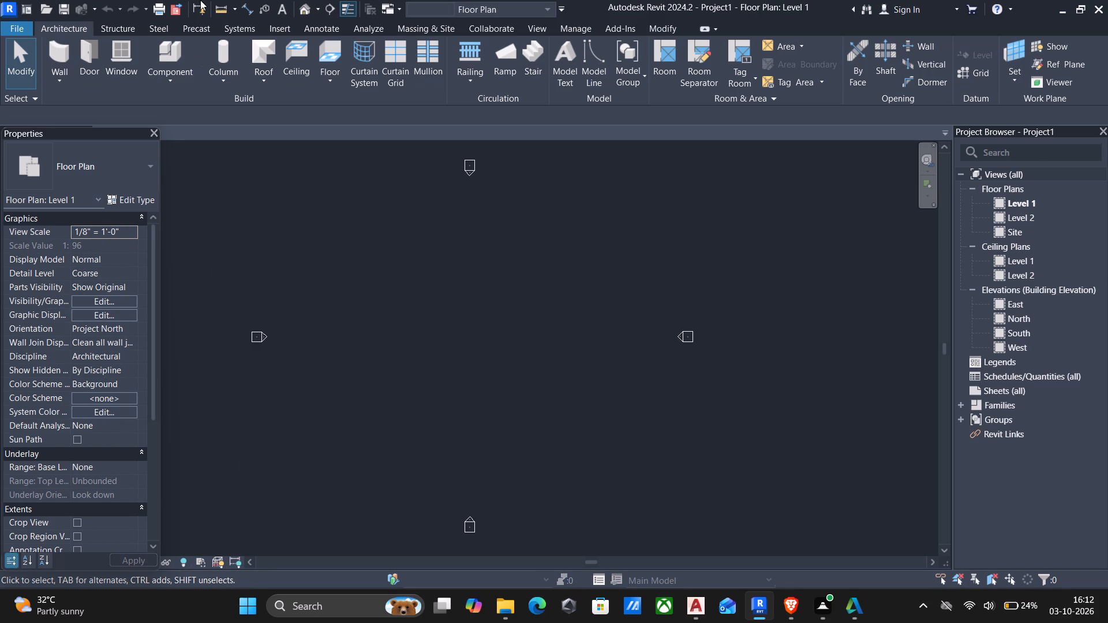
Link the DWG drawing "appsssssp plan" with Manual - Center positioning, placed at Level 1.
left_click(264, 25)
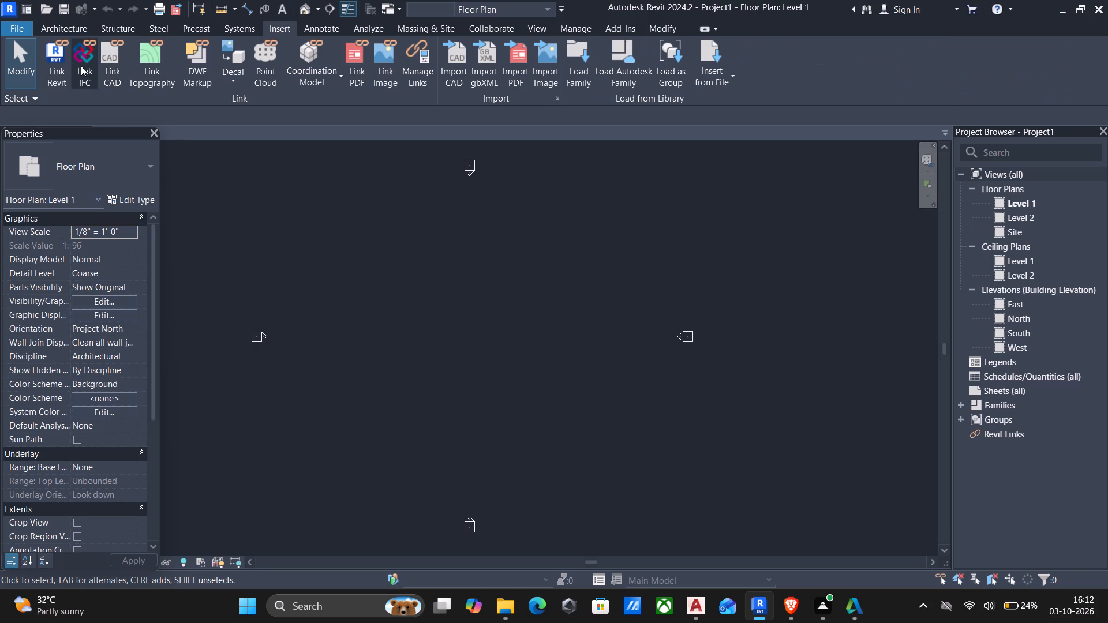
left_click(104, 59)
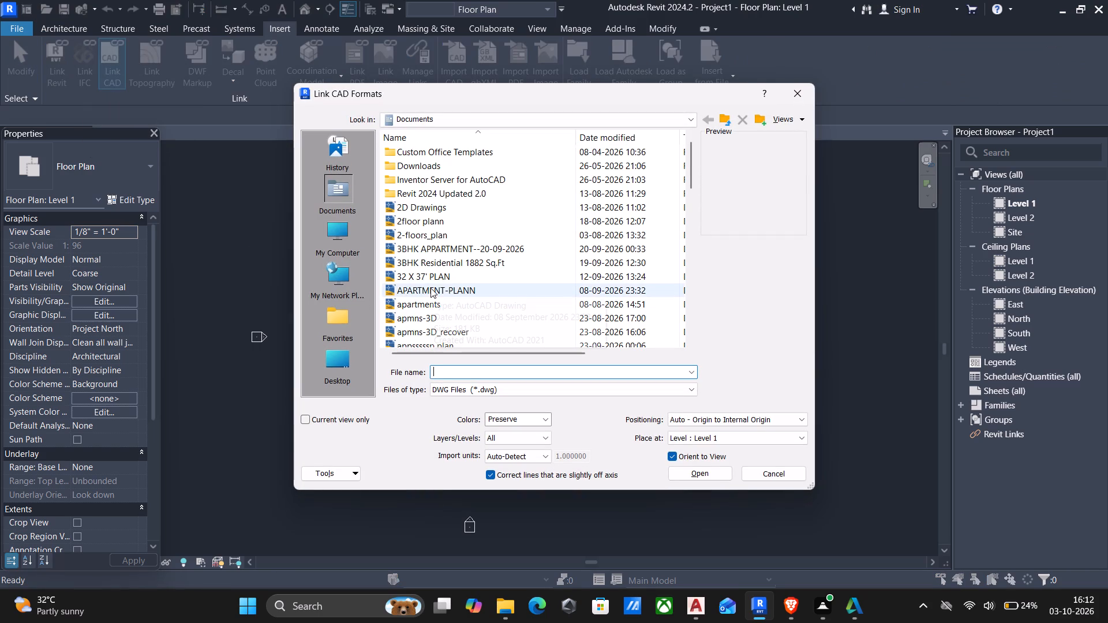
scroll(437, 322, "down", 2)
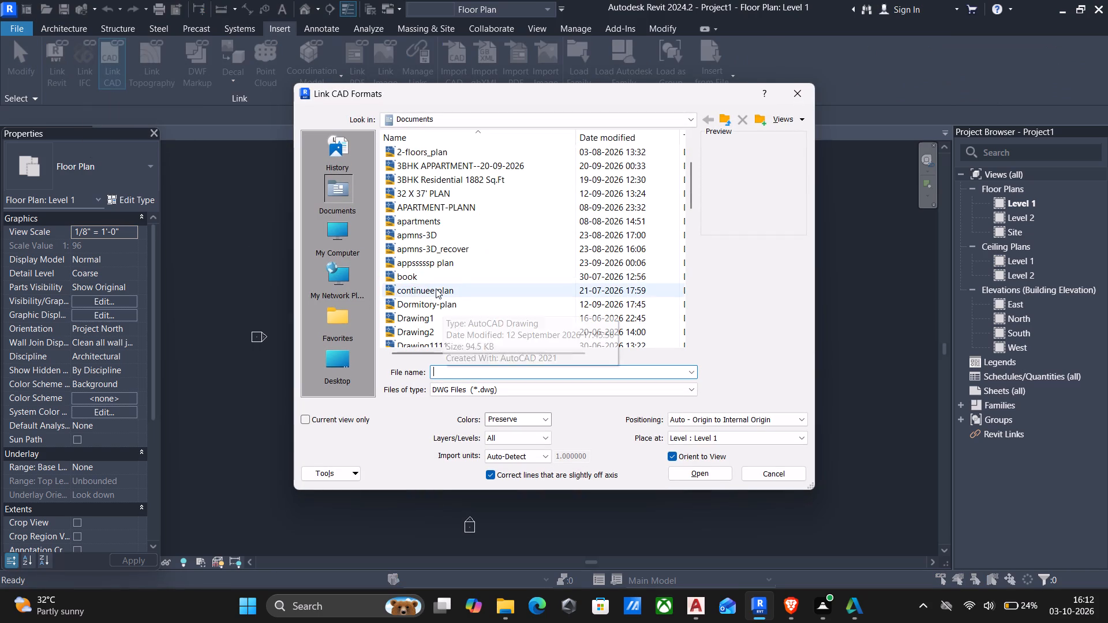
left_click(426, 262)
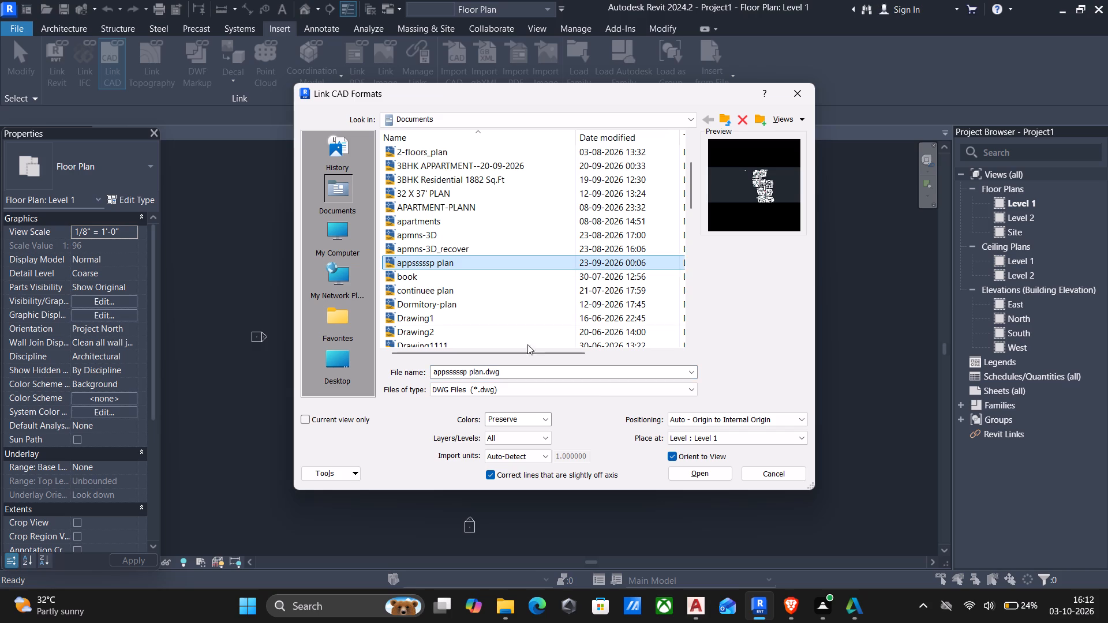
left_click(747, 436)
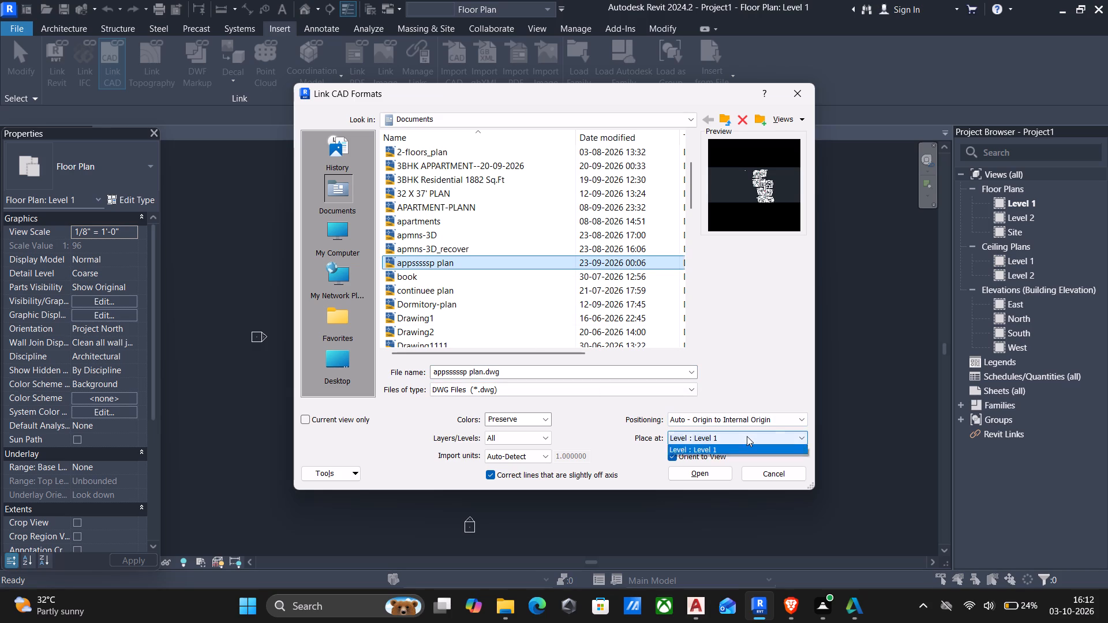
left_click(747, 436)
left_click(757, 421)
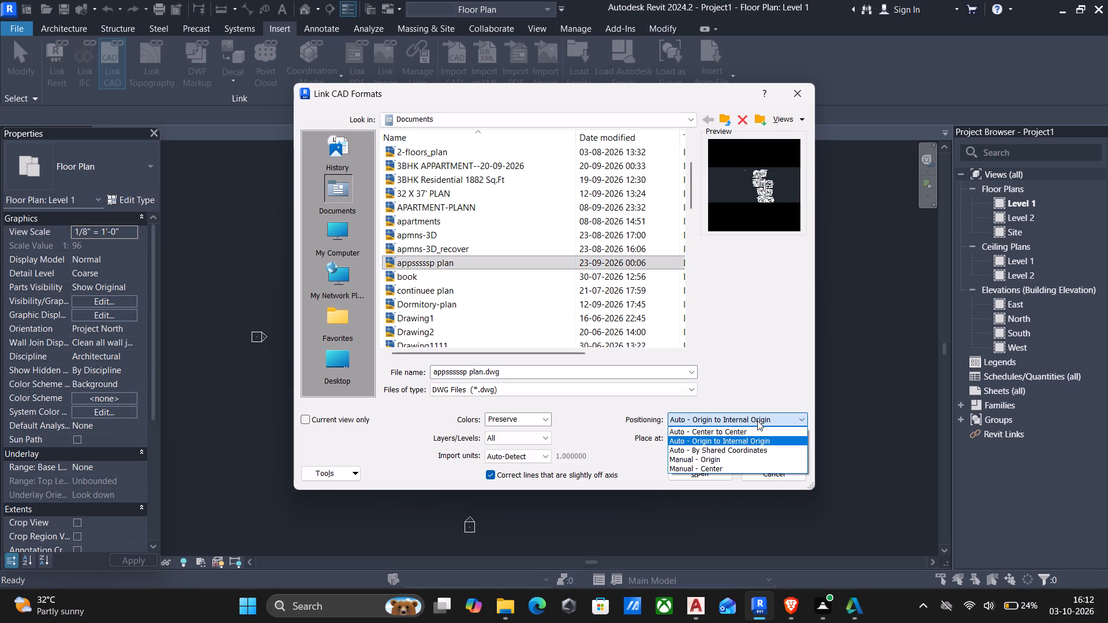
left_click(706, 464)
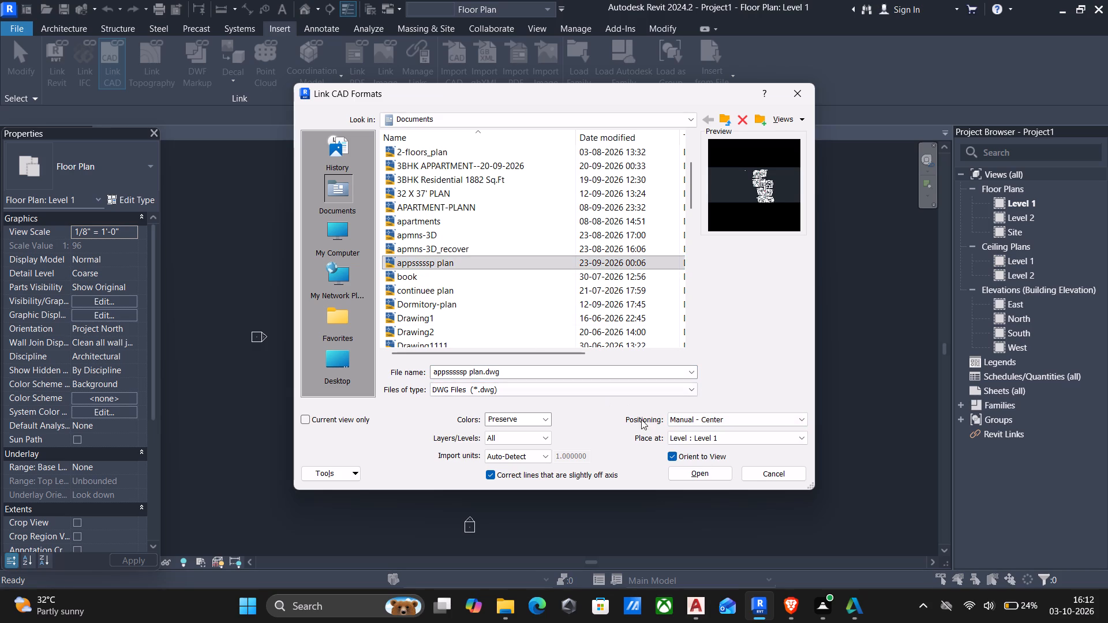
left_click(684, 466)
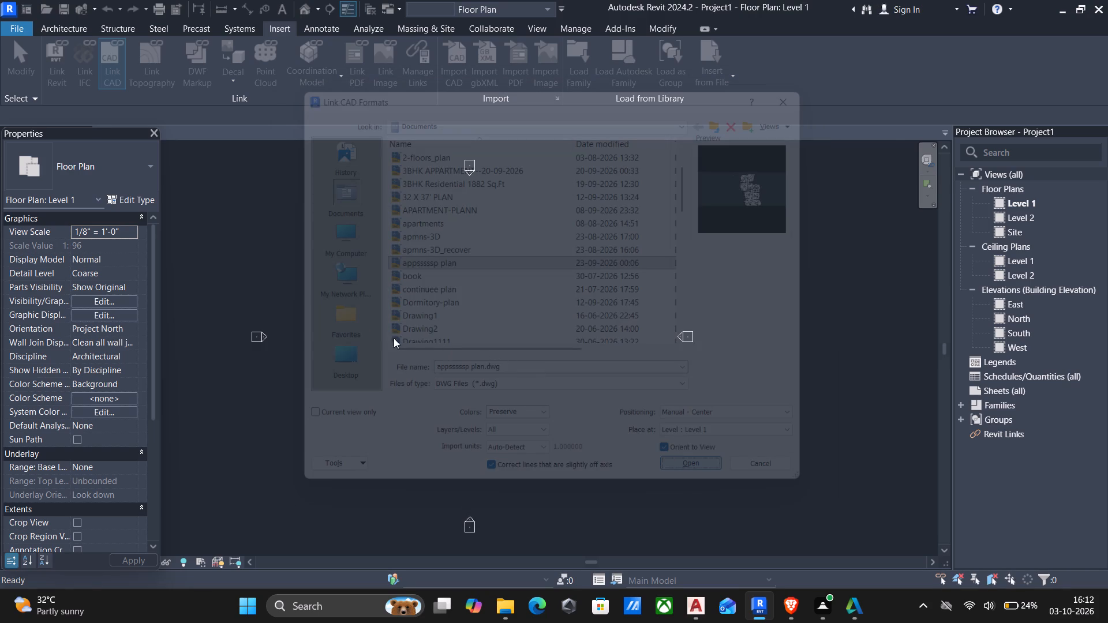
Place the linked apartment plan in the Level 1 floor plan, roughly between the east and west elevation markers.
scroll(348, 310, "up", 5)
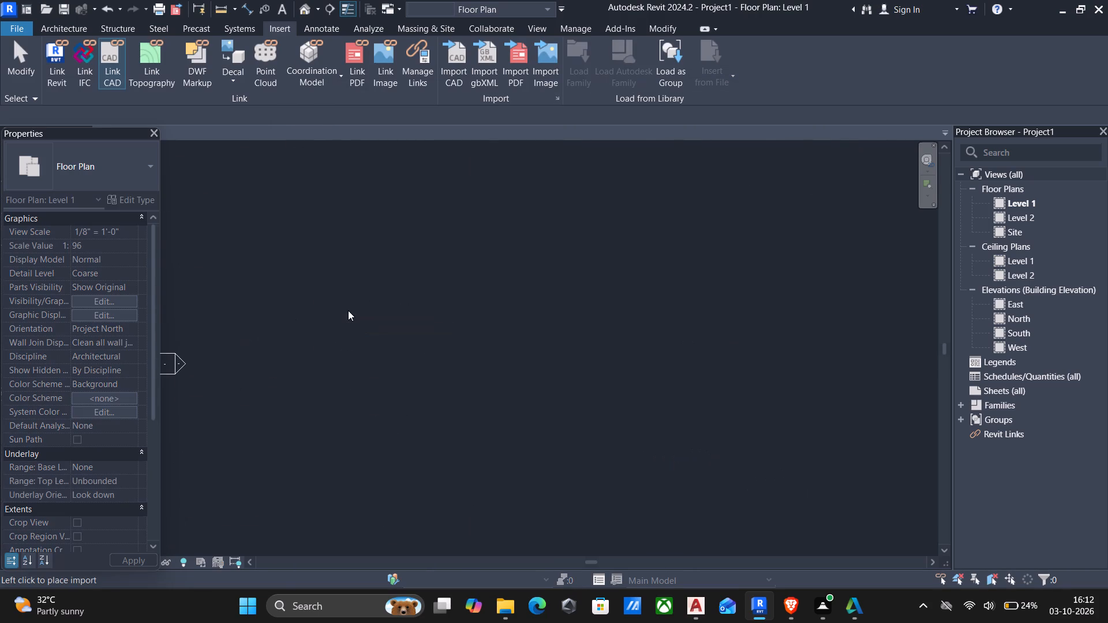
scroll(642, 337, "up", 6)
scroll(642, 337, "down", 15)
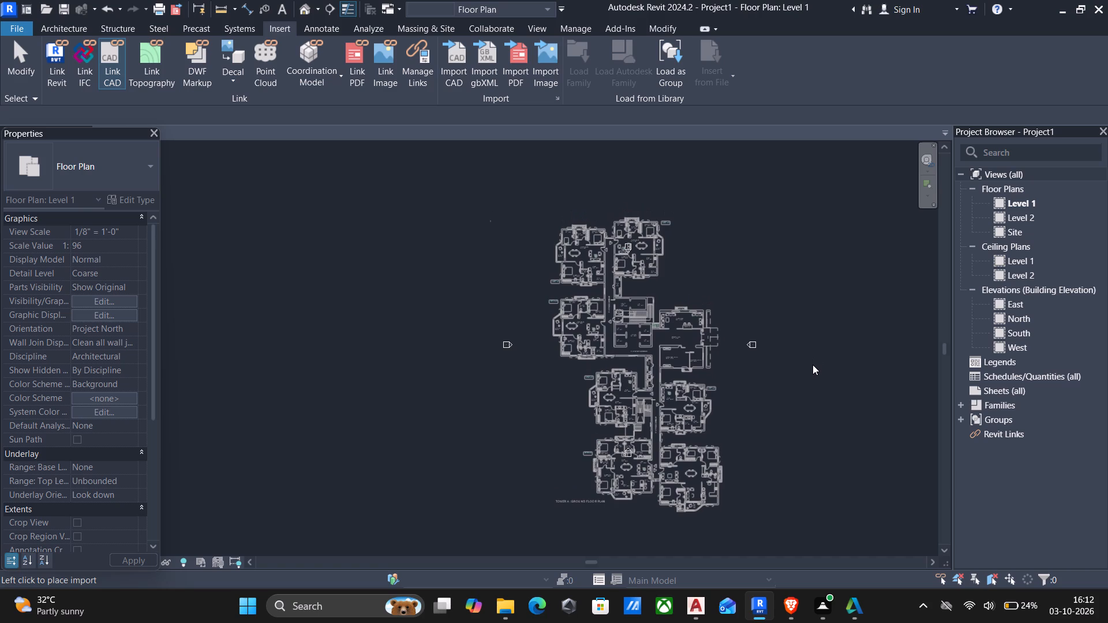
middle_click_drag(813, 365, 759, 371)
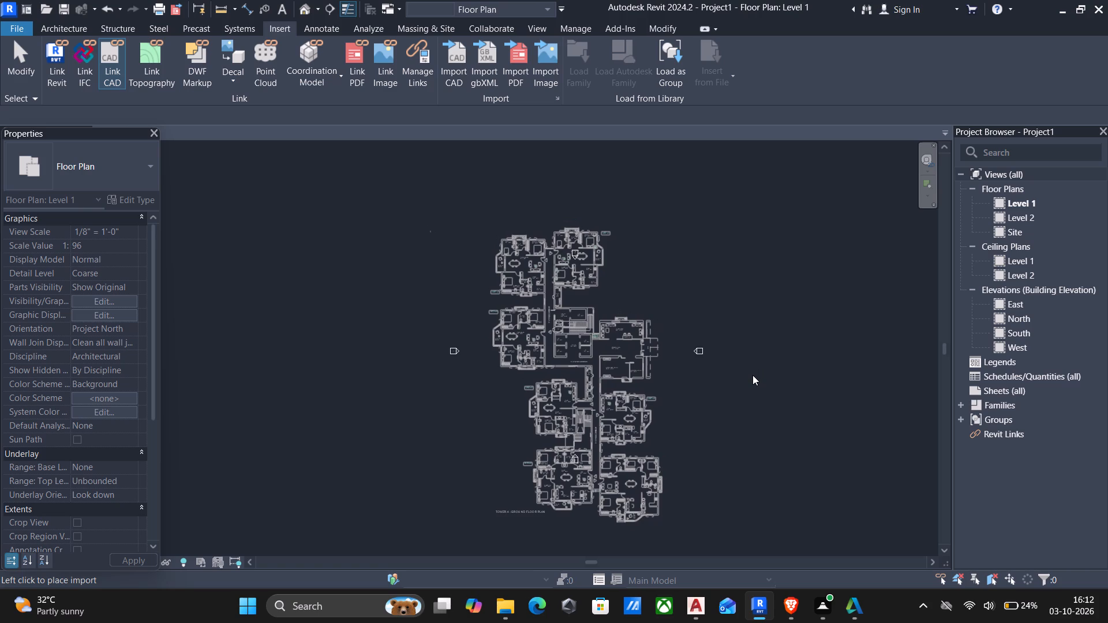
left_click(753, 375)
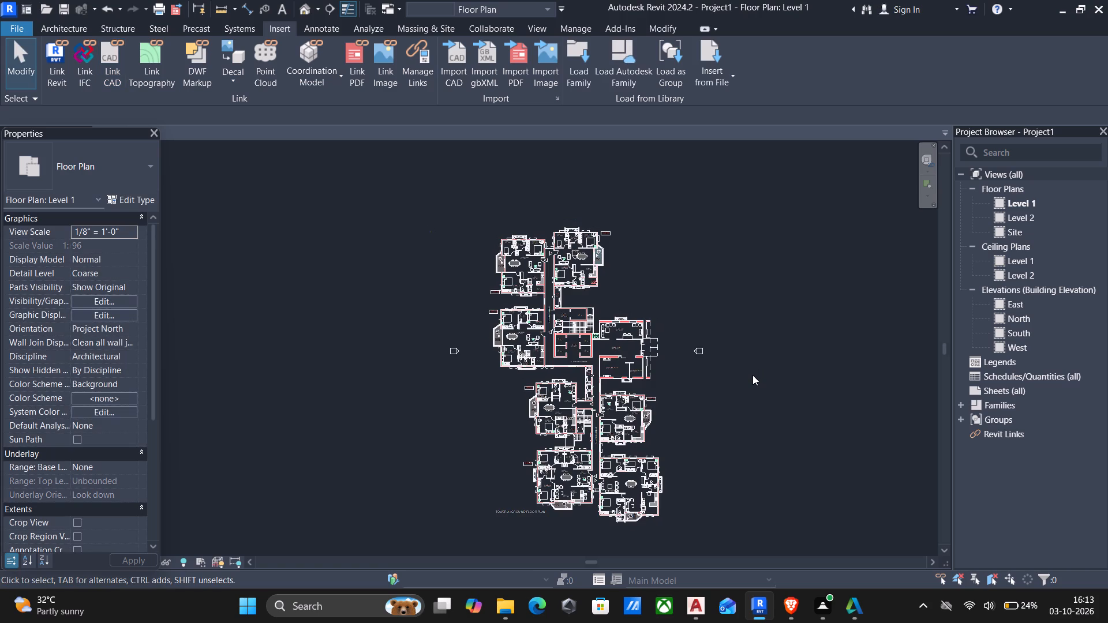
key("Escape")
Move the east elevation marker further east, away from the apartment plan.
left_click_drag(683, 324, 754, 406)
key("Right")
key("Right")
key("Right")
key("Right")
key("Right")
key("Right")
key("Right")
key("Right")
key("Right")
key("Right")
key("Right")
key("Right")
key("Right")
key("Right")
key("Right")
key("Right")
key("Right")
key("Right")
key("Right")
key("Right")
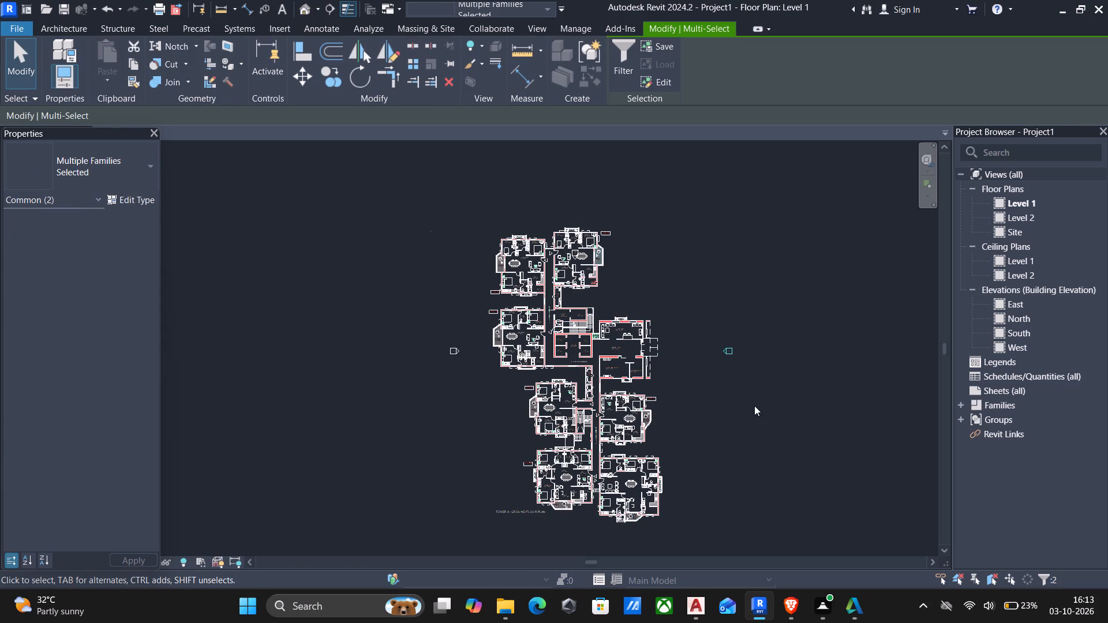
key("Right")
key("Right")
key("Right")
key("Right")
key("Right")
Move the west elevation marker further west, away from the apartment plan.
scroll(602, 506, "up", 4)
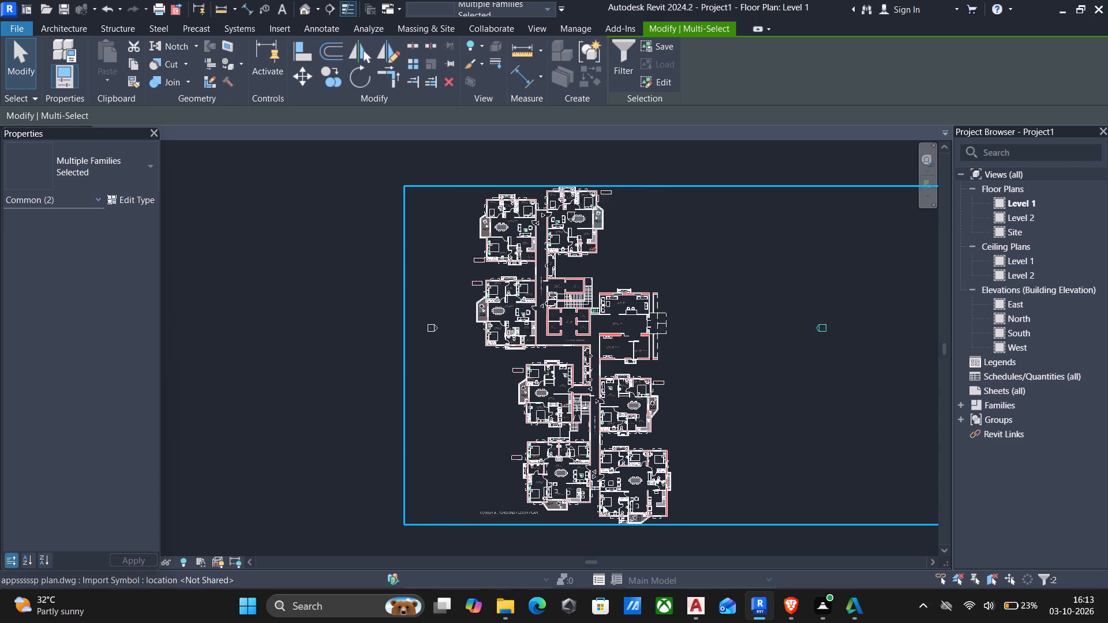
scroll(601, 496, "up", 5)
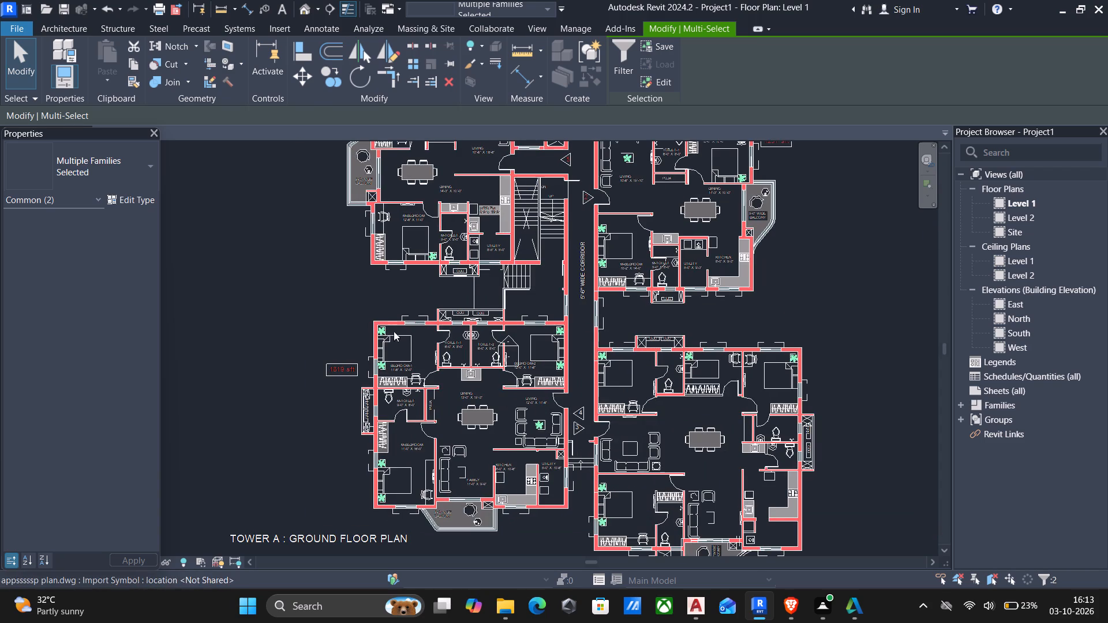
scroll(398, 336, "down", 3)
scroll(354, 273, "down", 3)
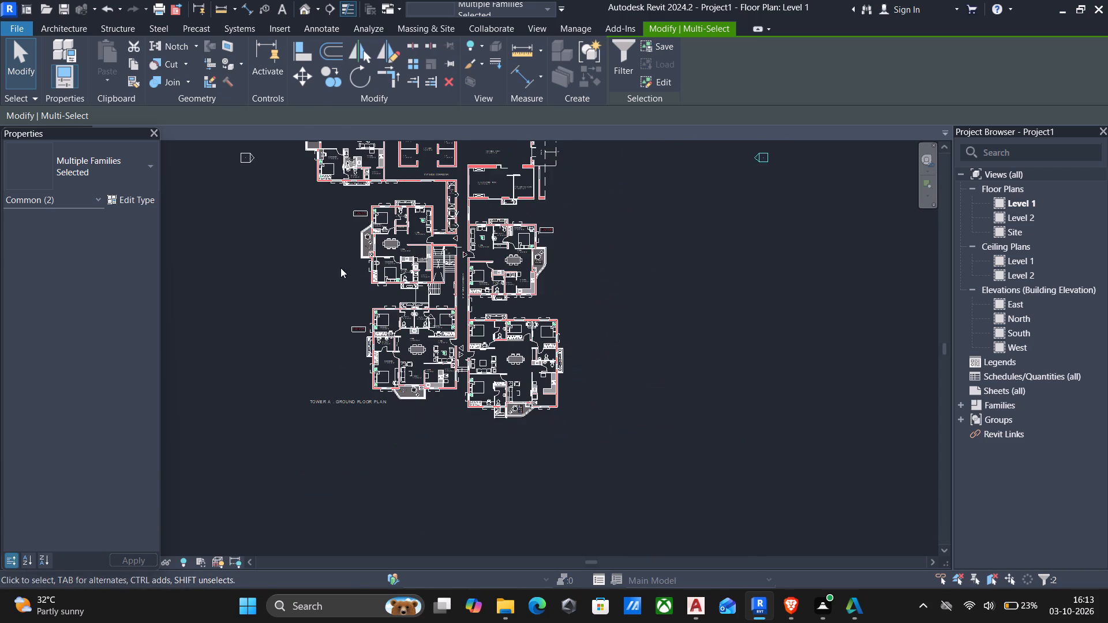
middle_click_drag(313, 259, 440, 426)
scroll(334, 346, "down", 2)
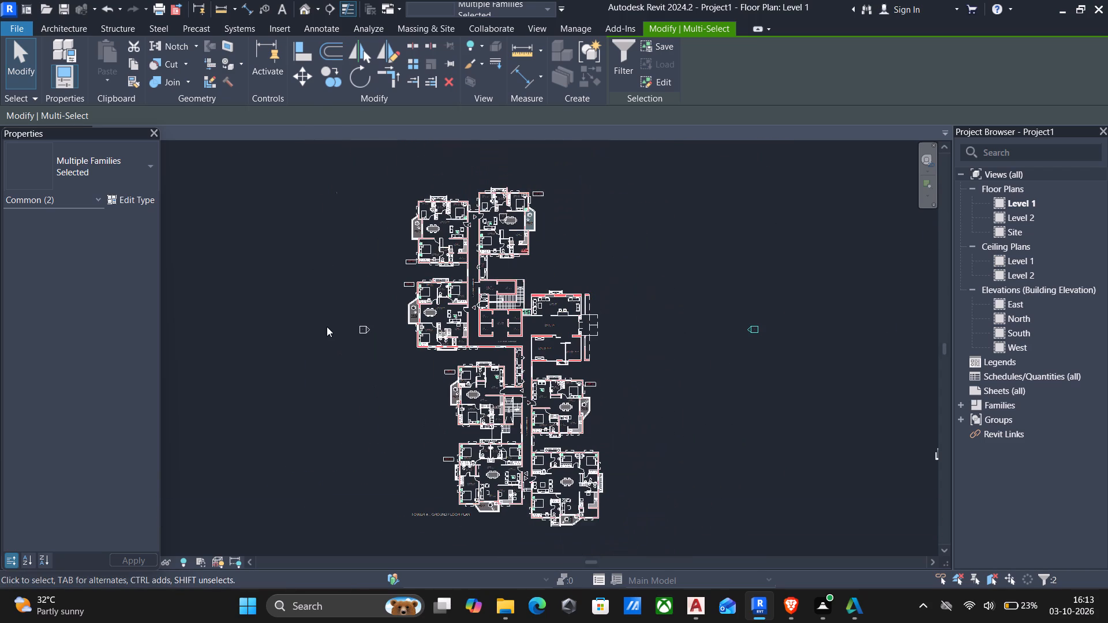
left_click_drag(319, 314, 390, 384)
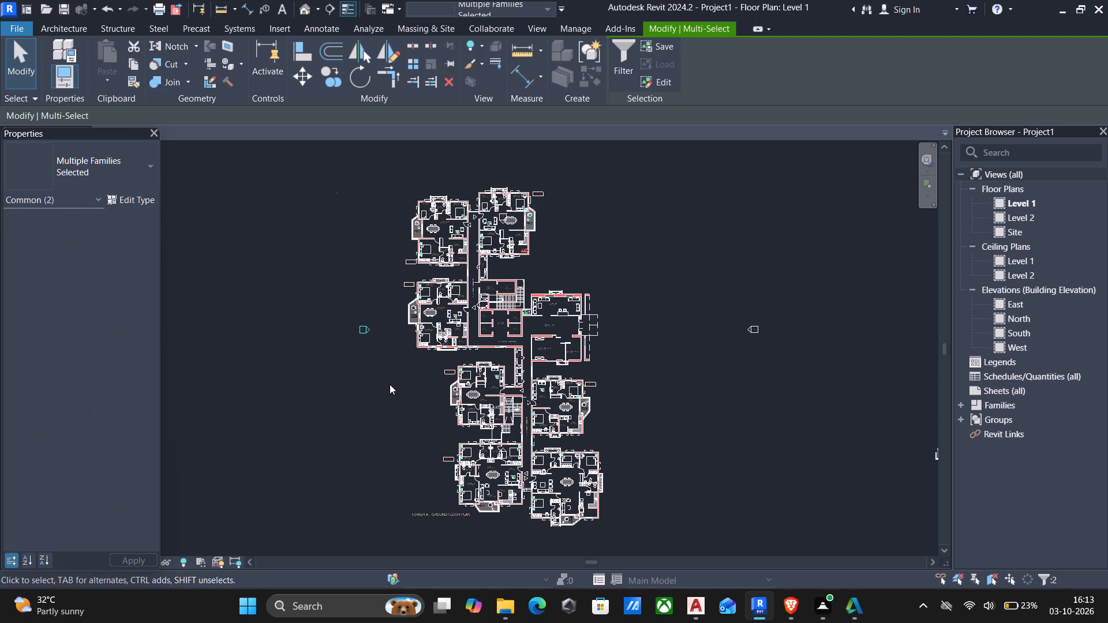
key("Left")
key("Left")
key("Left")
key("Left")
key("Left")
key("Left")
key("Left")
key("Left")
key("Left")
key("Left")
key("Left")
key("Left")
key("Left")
key("Left")
key("Left")
key("Left")
key("Left")
key("Left")
key("Left")
key("Left")
key("Left")
key("Left")
key("Left")
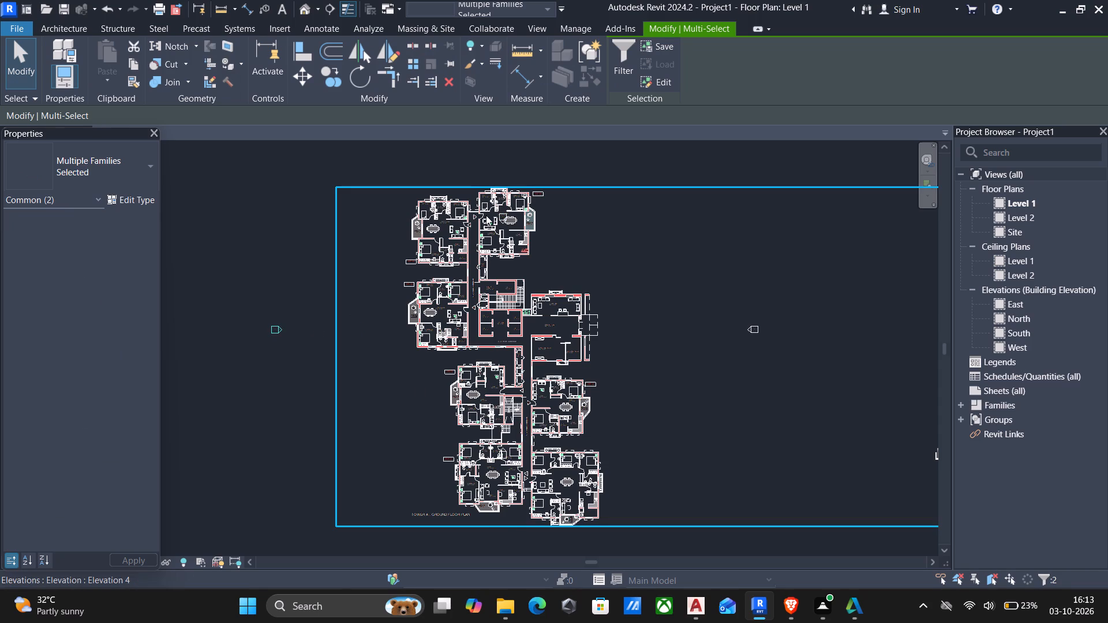
Move the linked apartment plan south until it clears the north elevation marker.
scroll(486, 215, "up", 1)
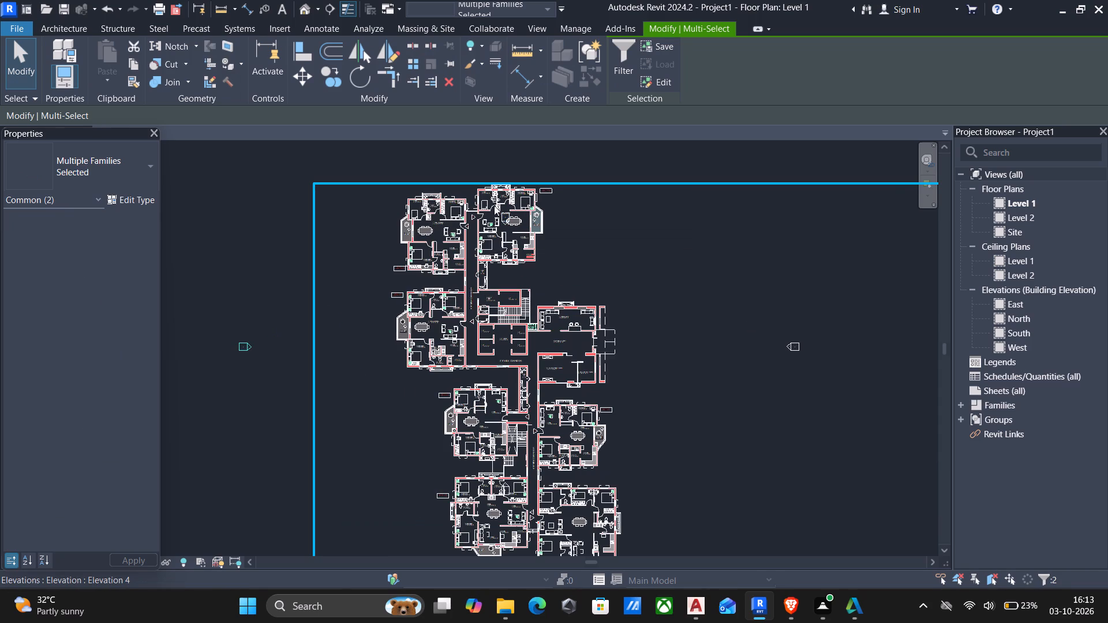
left_click_drag(491, 202, 506, 220)
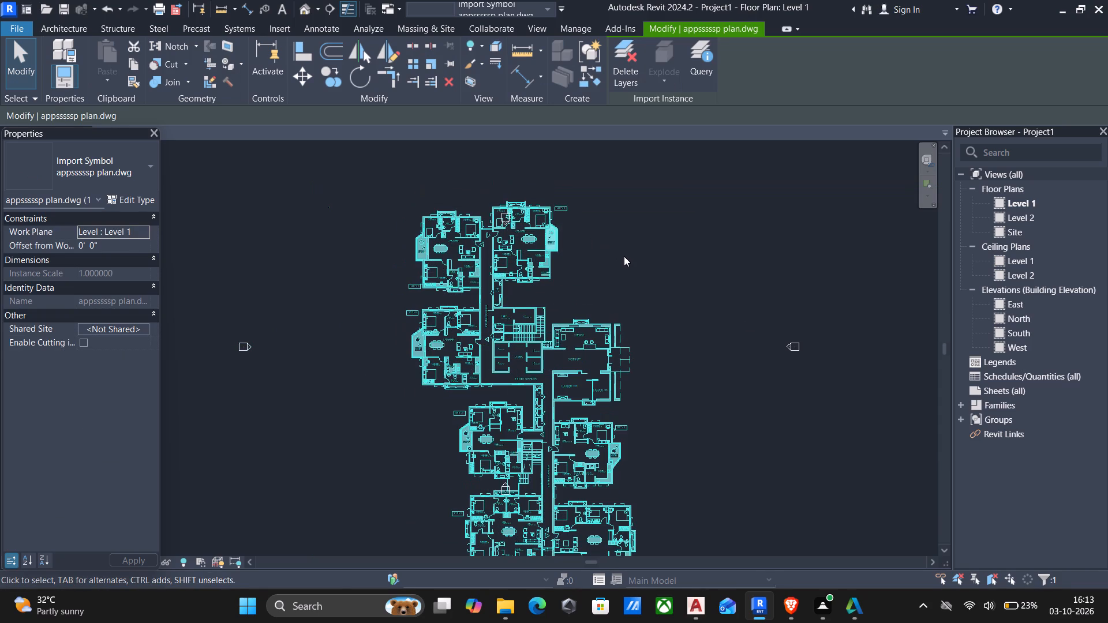
key("Escape")
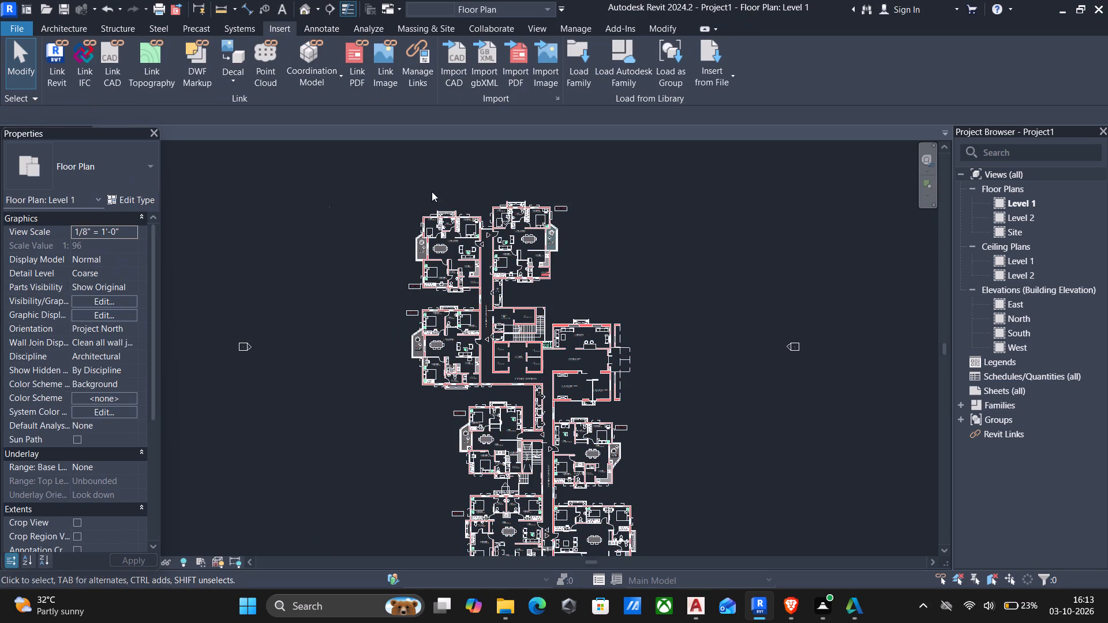
left_click(436, 206)
left_click_drag(438, 207, 435, 254)
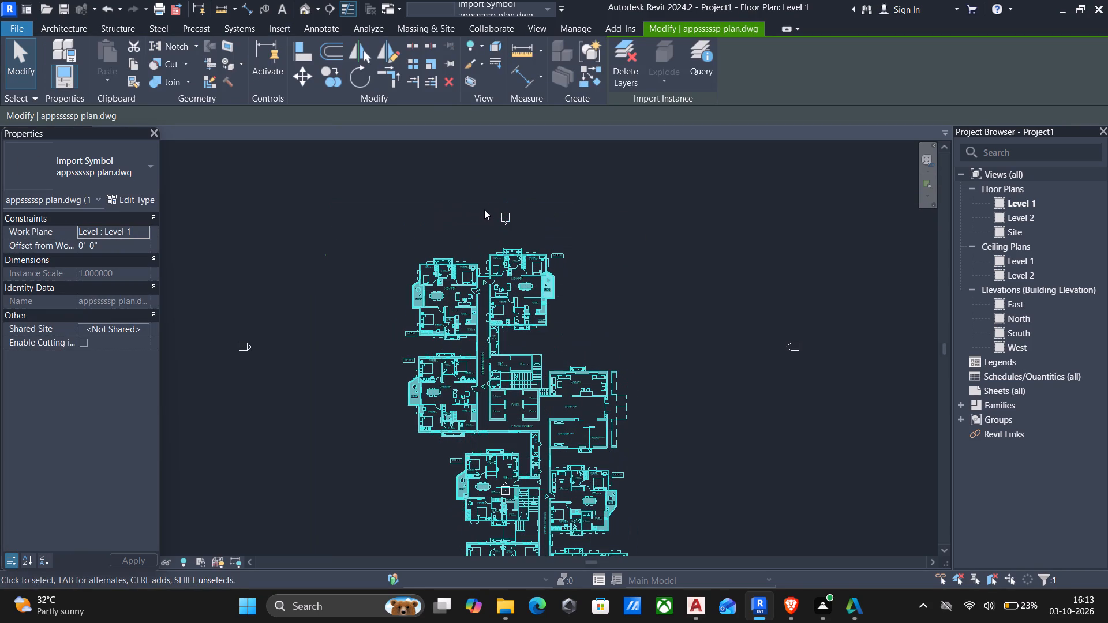
Move the north elevation marker further north, well beyond the apartment plan.
left_click_drag(480, 205, 522, 235)
scroll(509, 248, "down", 4)
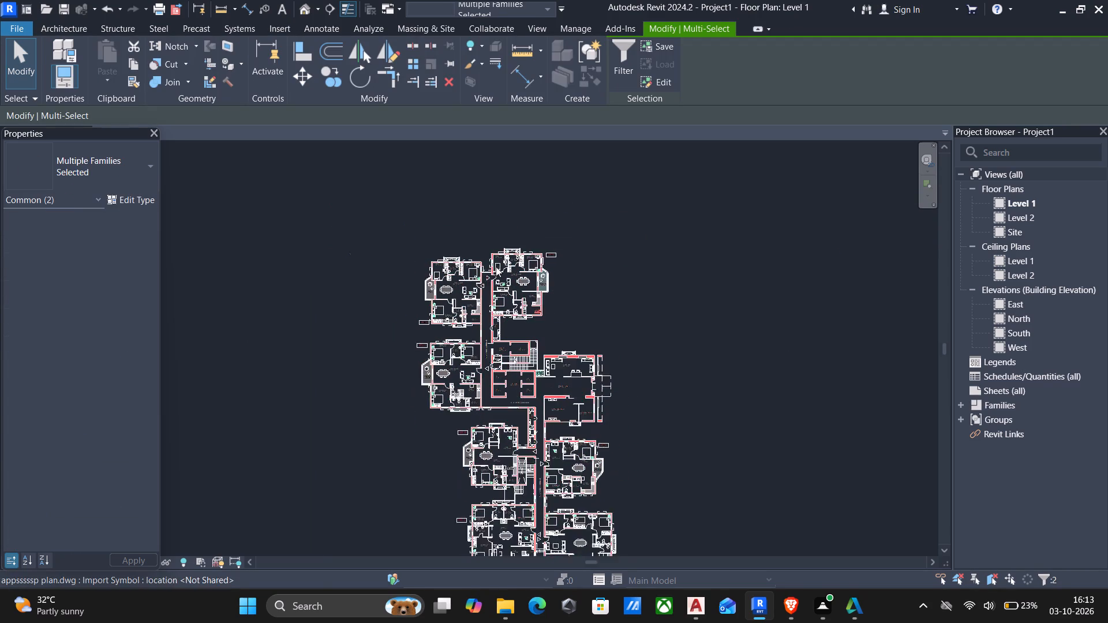
scroll(496, 267, "down", 1)
key("Up")
key("Up")
key("Up")
key("Up")
key("Up")
key("Up")
key("Up")
key("Up")
key("Up")
key("Up")
key("Up")
key("Up")
key("Up")
key("Up")
key("Up")
key("Up")
key("Up")
key("Up")
key("Up")
key("Up")
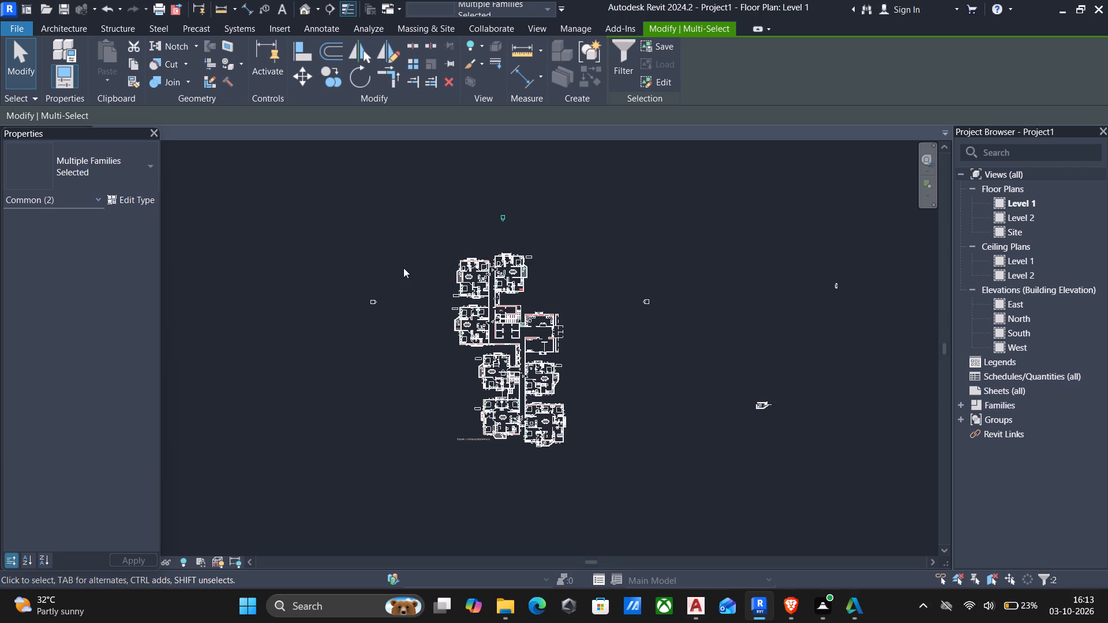
key("Up")
key("Up")
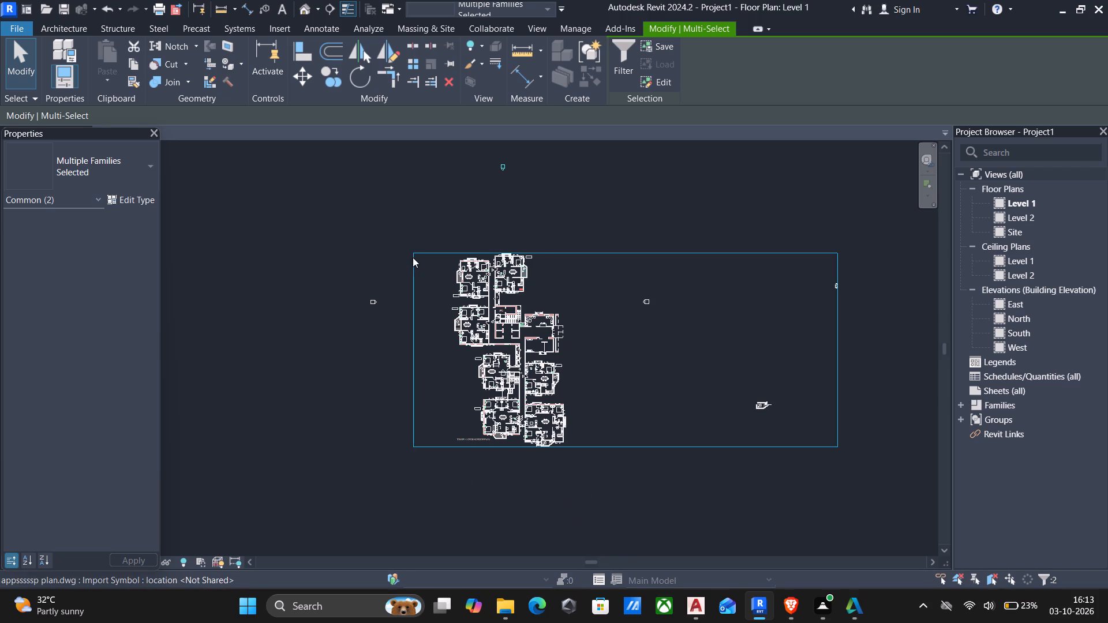
key("Escape")
Move the linked apartment plan north until its lower edge sits above the south elevation marker.
left_click(469, 253)
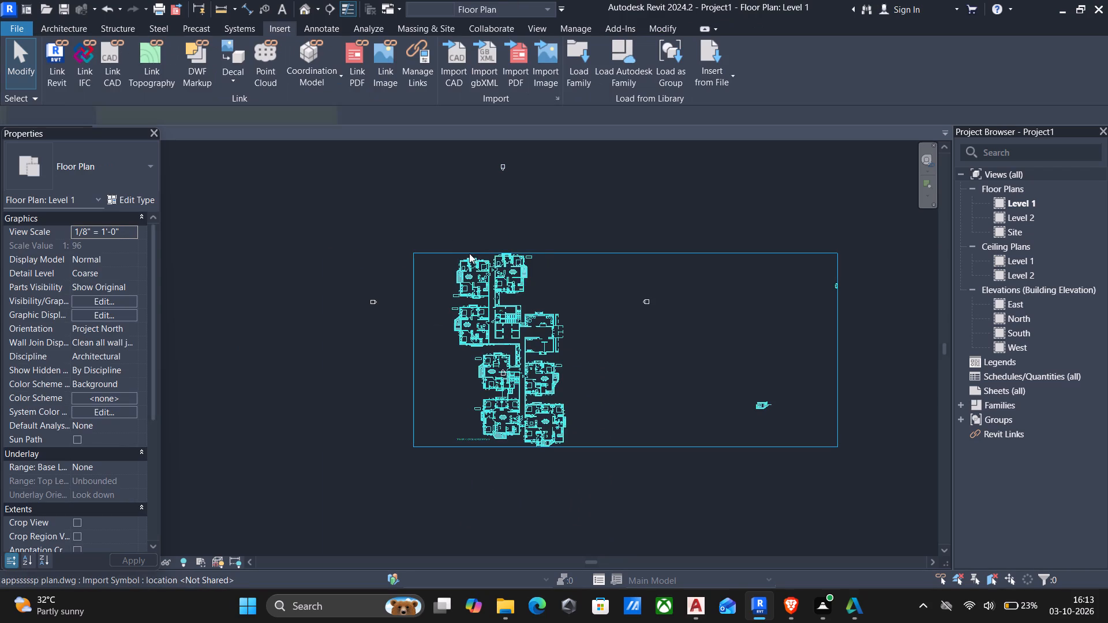
key("Up")
key("Up")
key("Up")
key("Up")
key("Up")
key("Up")
key("Up")
key("Up")
key("Up")
key("Up")
key("Up")
key("Up")
key("Up")
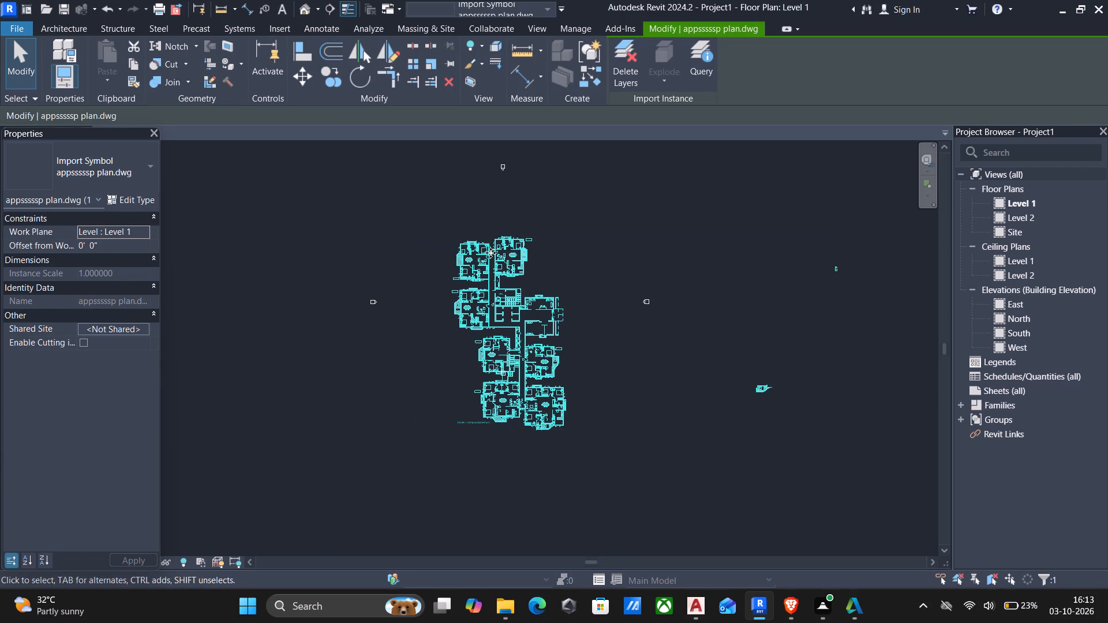
key("Up")
key("Up")
key("Up")
key("Up")
key("Up")
key("Up")
key("Up")
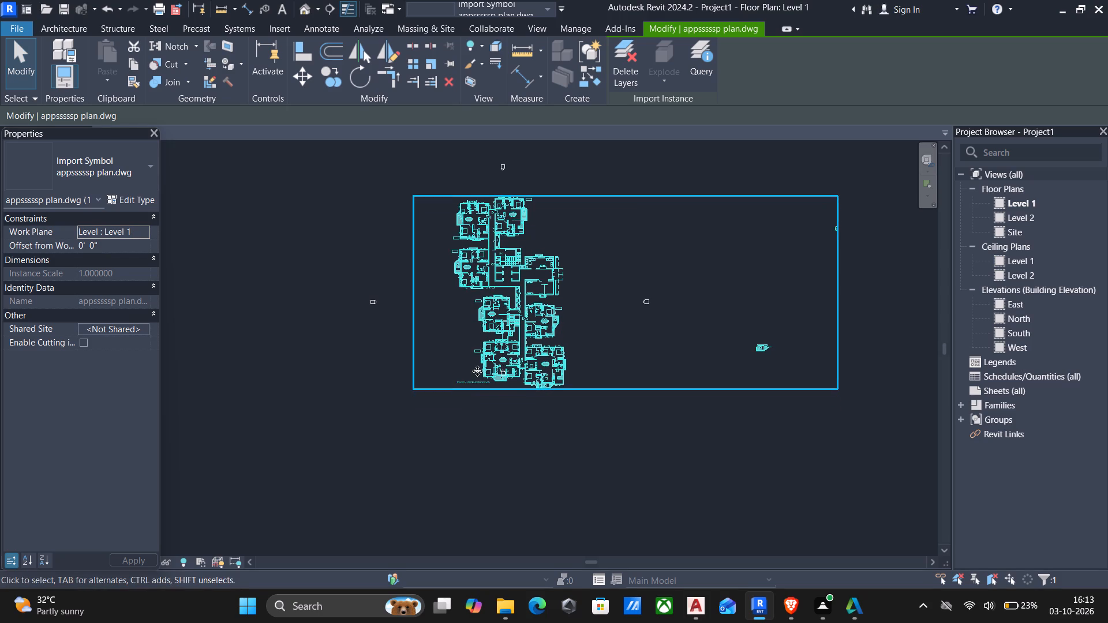
key("Up")
key("Up")
key("Up")
key("Up")
key("Up")
key("Up")
key("Up")
key("Up")
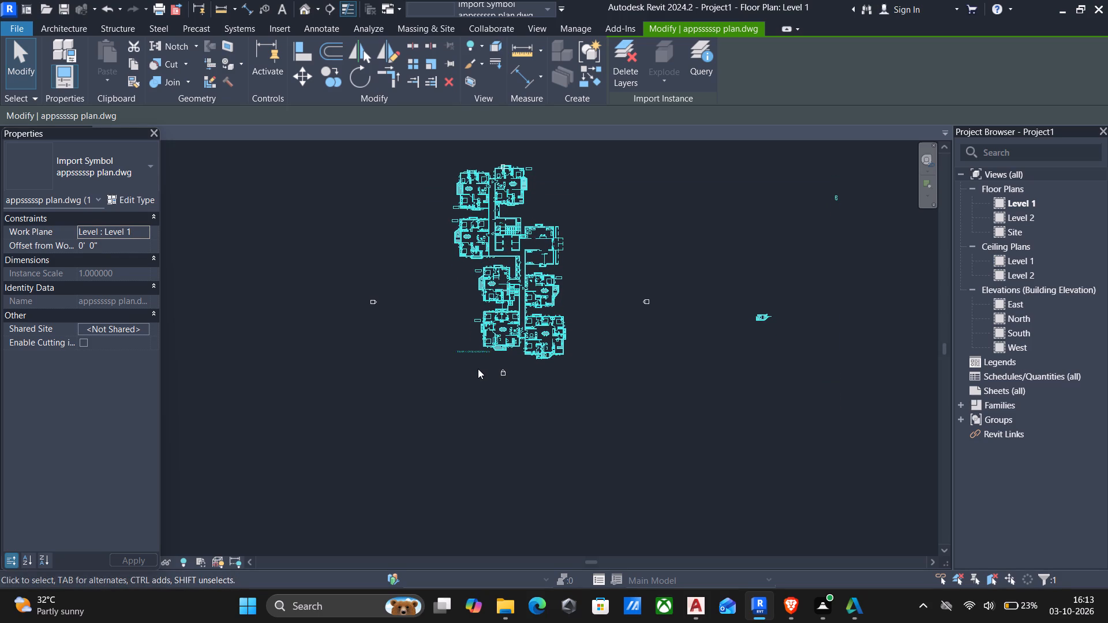
Move the south elevation marker further south, well below the linked apartment plan.
left_click_drag(478, 361, 516, 396)
key("Down")
key("Down")
key("Down")
key("Down")
key("Down")
key("Down")
key("Down")
key("Down")
key("Down")
key("Down")
key("Down")
key("Down")
key("Down")
key("Down")
key("Down")
key("Down")
key("Down")
key("Down")
key("Down")
key("Down")
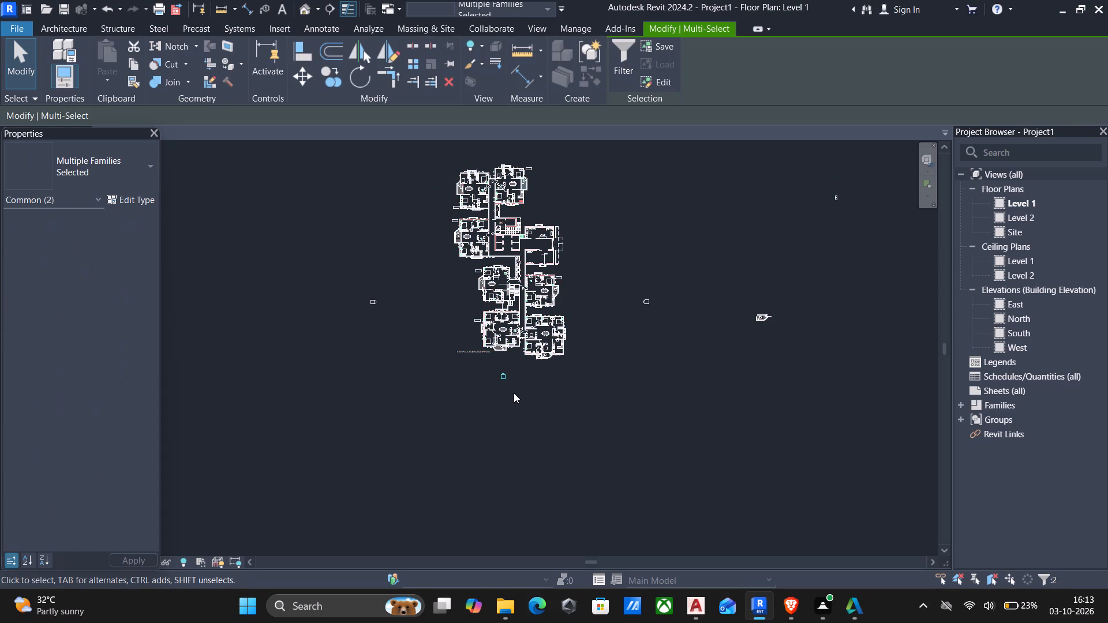
key("Down")
key("Down")
key("Down")
key("Down")
key("Down")
Move the linked apartment plan south so it sits midway between the north and south elevation markers, and clear the selection.
left_click(561, 352)
key("Down")
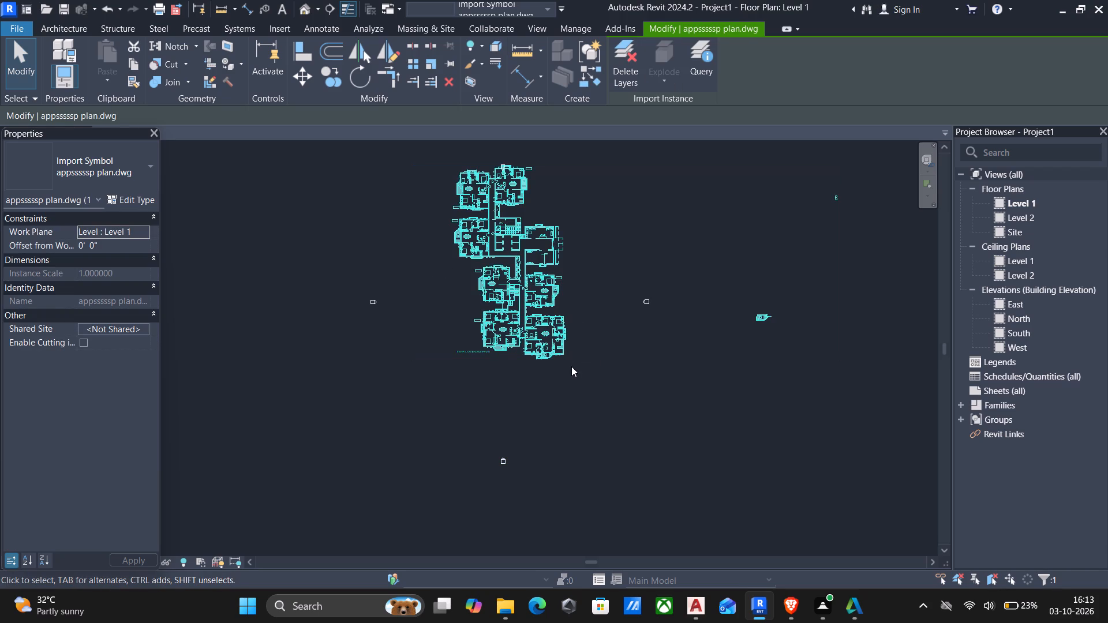
key("Down")
key("Down")
key("Down")
key("Down")
key("Down")
key("Down")
key("Down")
key("Down")
key("Down")
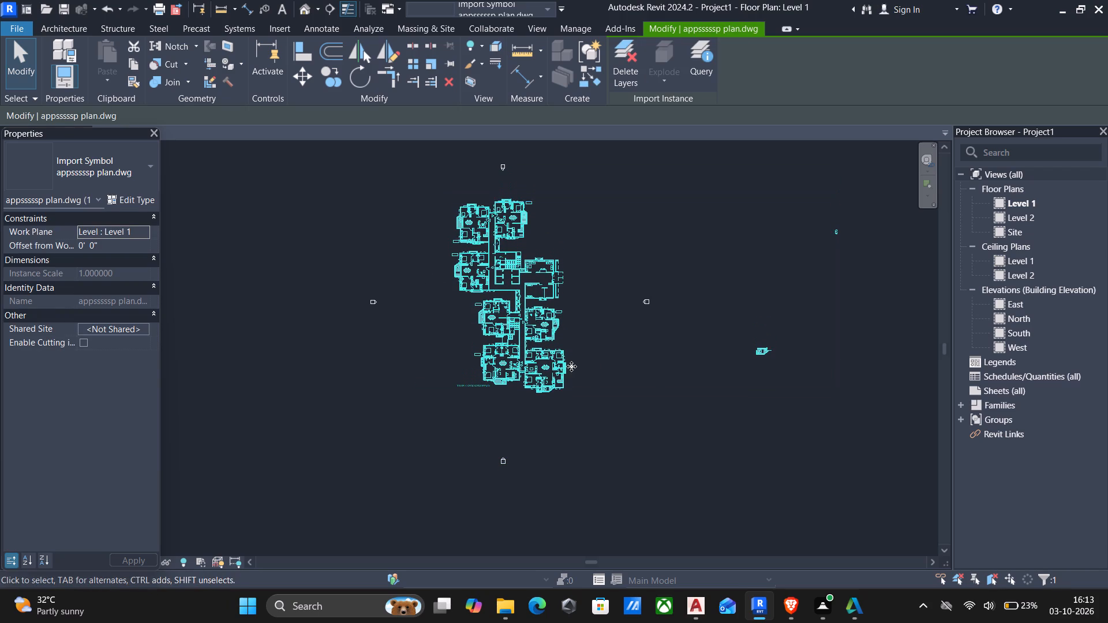
key("Down")
key("Down")
key("Down")
key("Down")
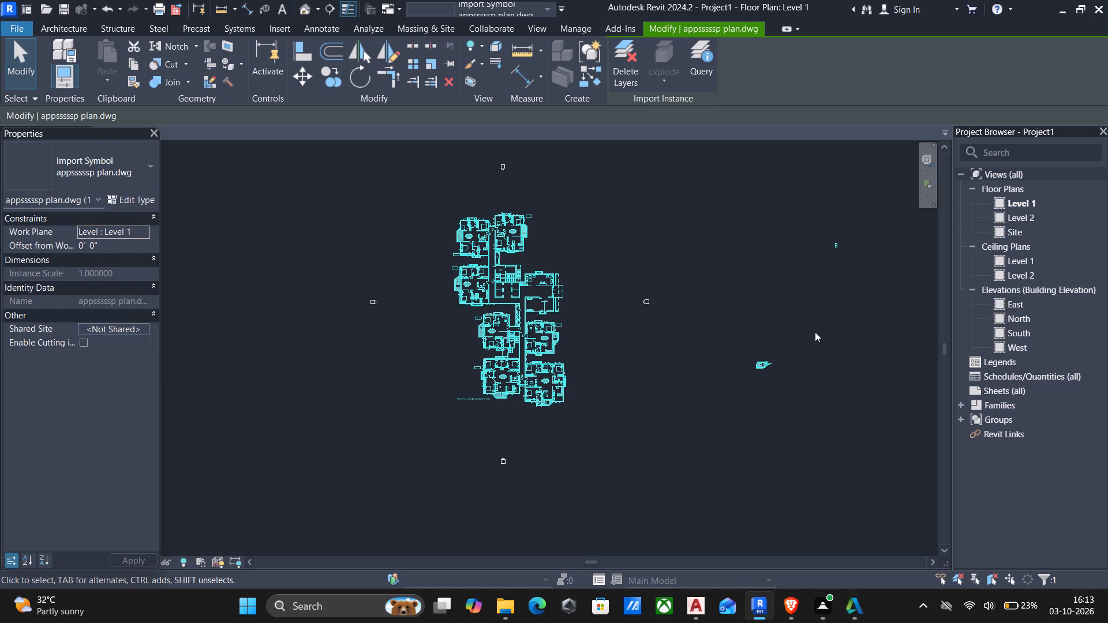
left_click(762, 361)
left_click(811, 405)
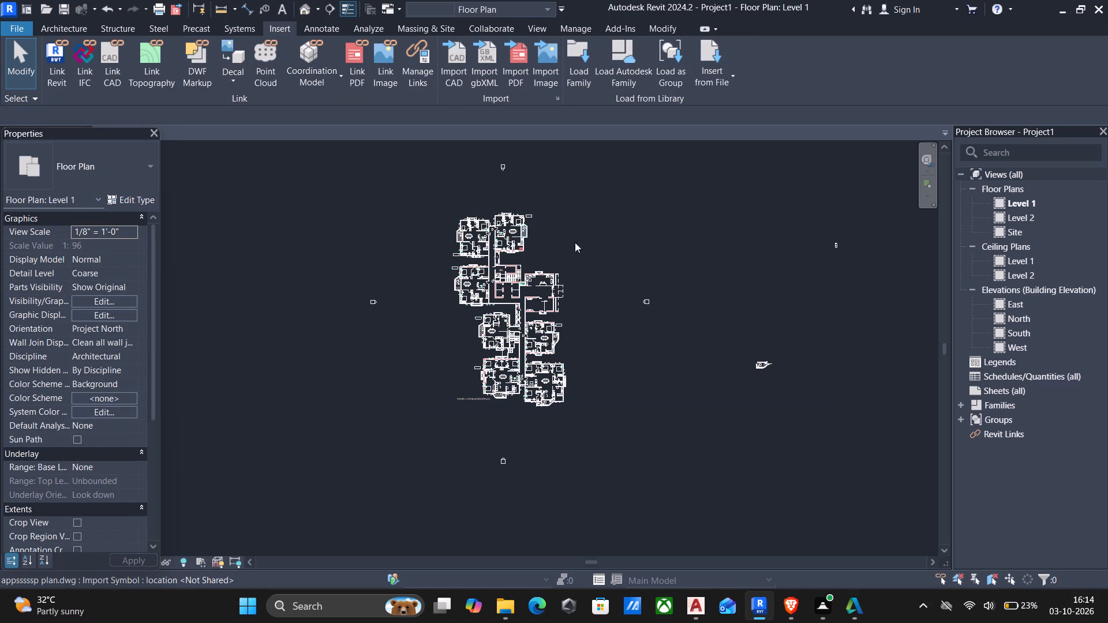
Move the north elevation marker slightly further north of the apartment plan.
middle_click_drag(508, 192, 525, 217)
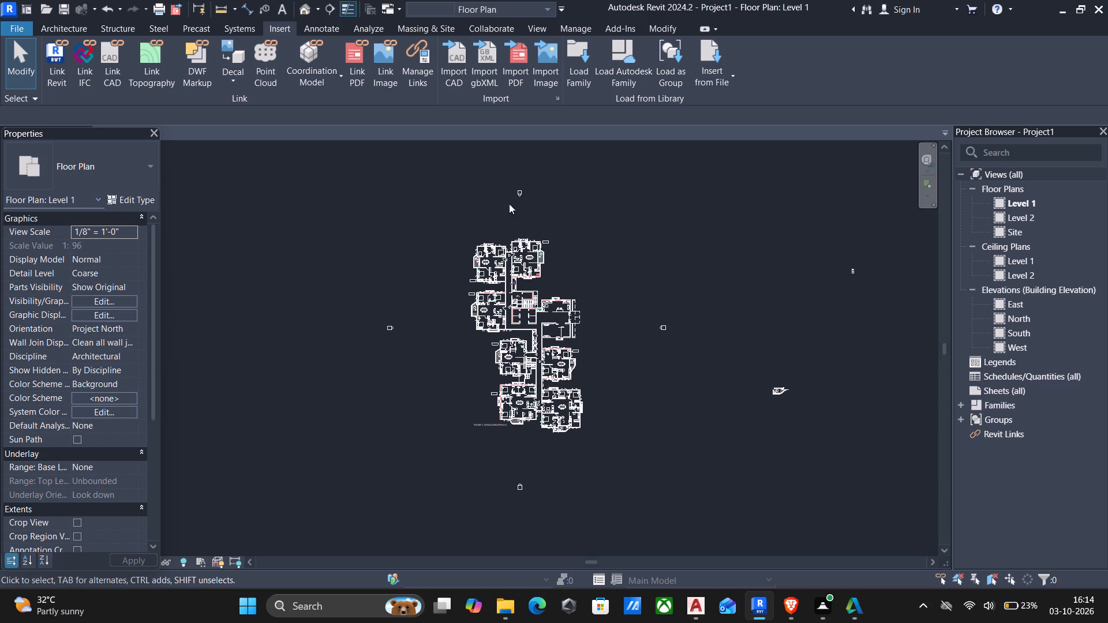
left_click_drag(499, 175, 562, 213)
key("Up")
key("Up")
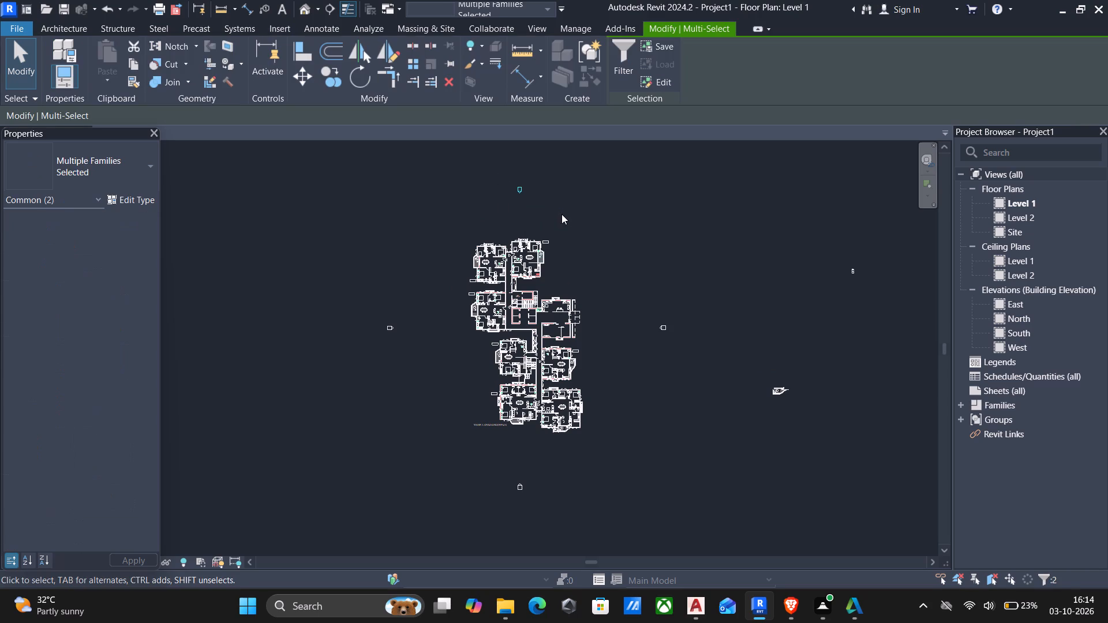
key("Up")
key("Up")
key("Up")
key("Up")
key("Up")
key("Up")
Move the east elevation marker further east, away from the apartment plan.
left_click_drag(619, 298, 679, 367)
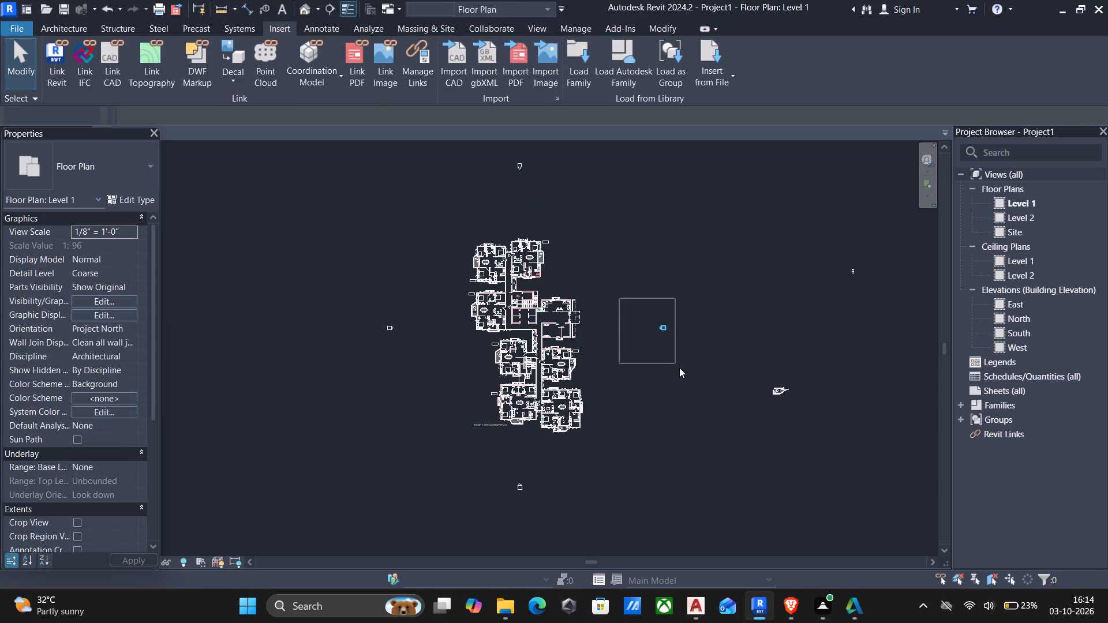
left_click_drag(679, 367, 681, 368)
key("Right")
key("Right")
key("Right")
key("Right")
key("Right")
key("Right")
key("Right")
key("Right")
key("Right")
key("Right")
key("Right")
key("Right")
key("Right")
key("Right")
key("Right")
key("Right")
key("Right")
key("Right")
key("Right")
key("Right")
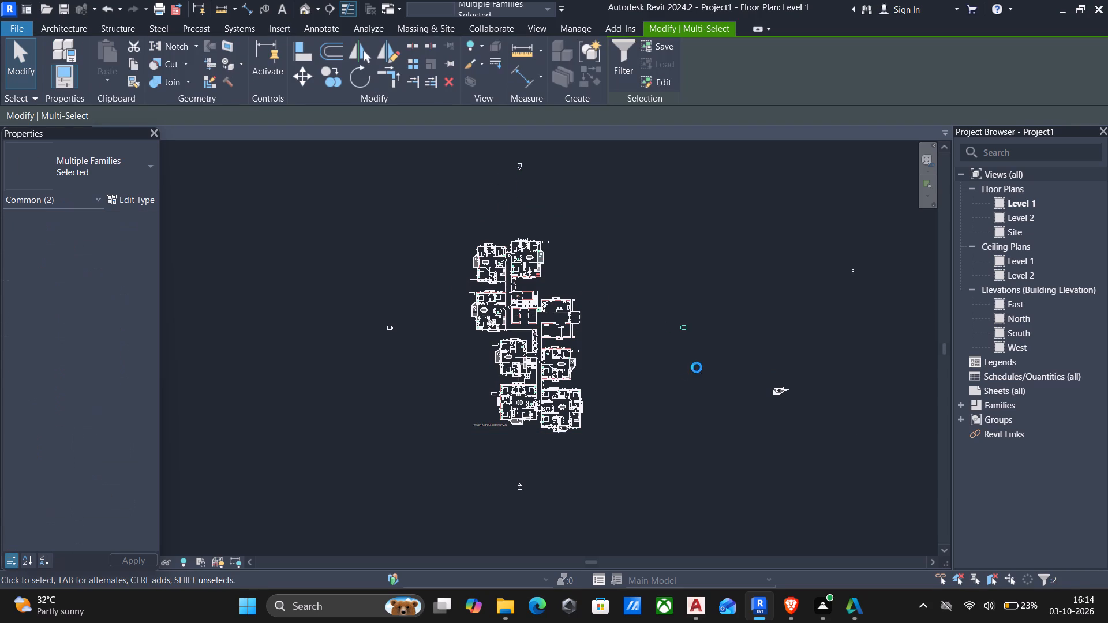
Move the west elevation marker further west of the apartment plan.
left_click_drag(264, 279, 421, 369)
key("Left")
key("Left")
key("Left")
key("Left")
key("Left")
key("Left")
key("Left")
key("Left")
key("Left")
key("Left")
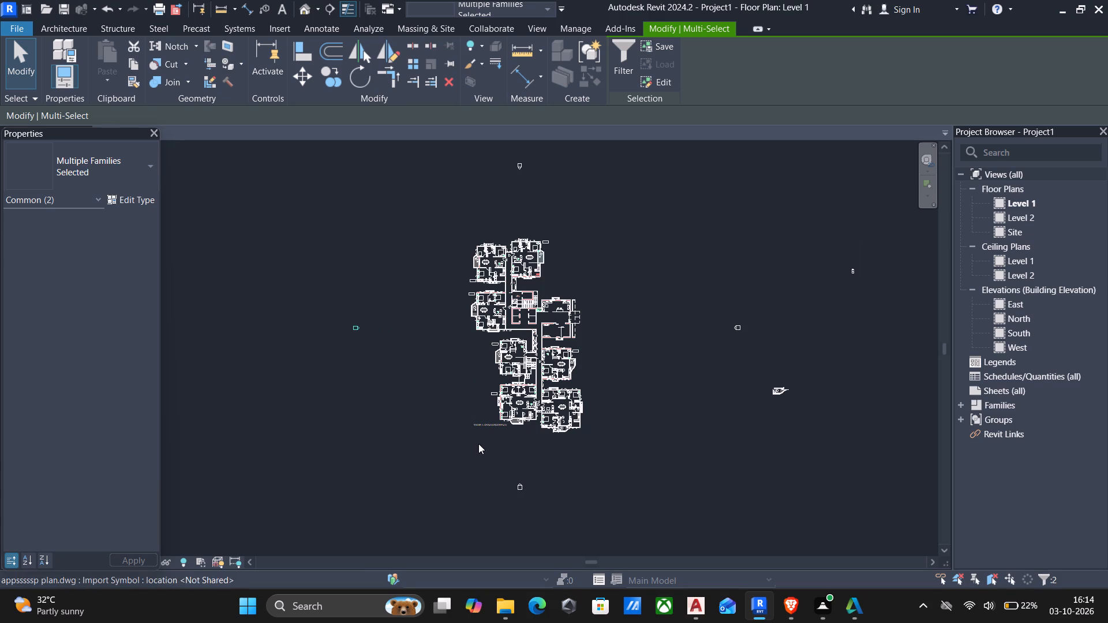
Move the south elevation marker slightly further south of the apartment plan.
left_click_drag(486, 465, 559, 510)
key("Down")
key("Down")
key("Down")
key("Down")
key("Down")
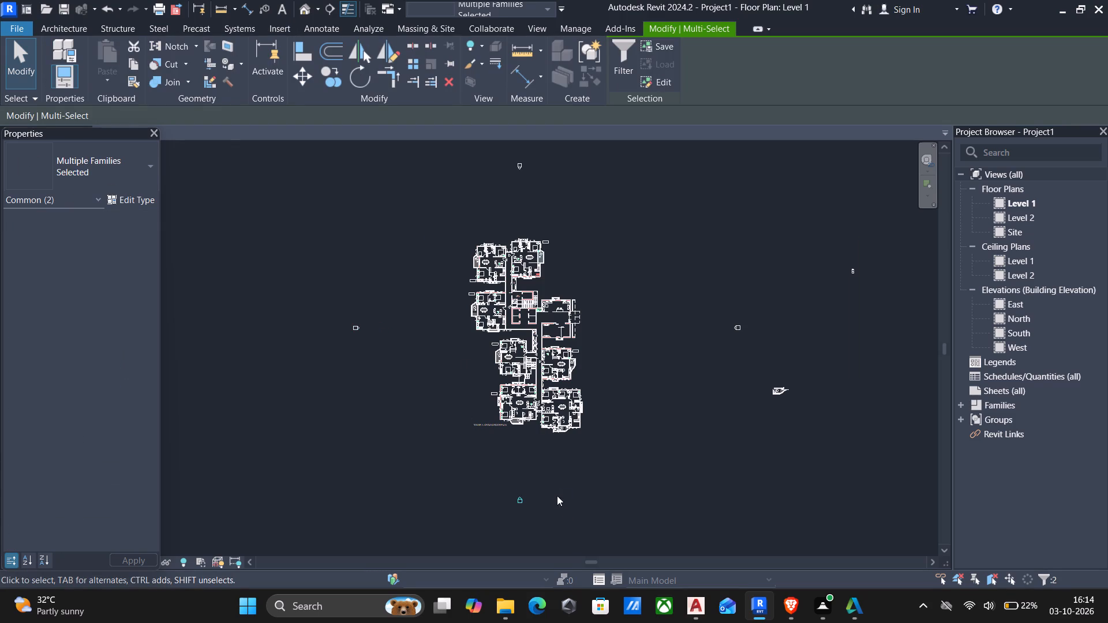
key("Down")
key("Down")
key("Down")
key("Down")
Examine the northern flats, corridor, lift and stair core and entrance lobby of the linked apartment plan.
middle_click_drag(445, 273, 470, 273)
scroll(445, 273, "up", 1)
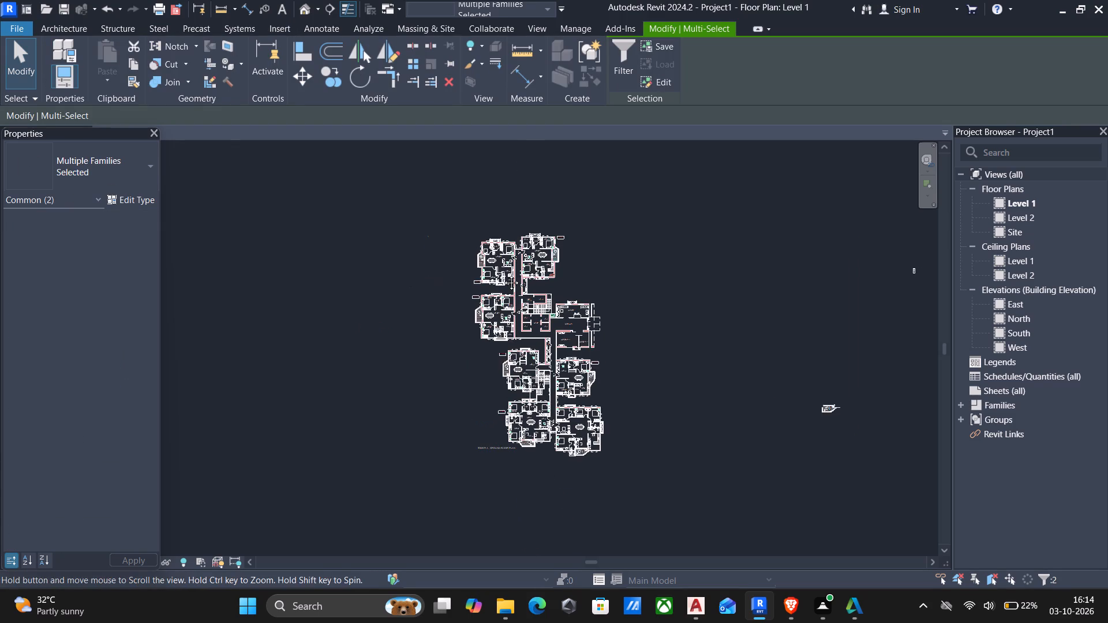
scroll(527, 230, "up", 5)
middle_click_drag(537, 260, 495, 219)
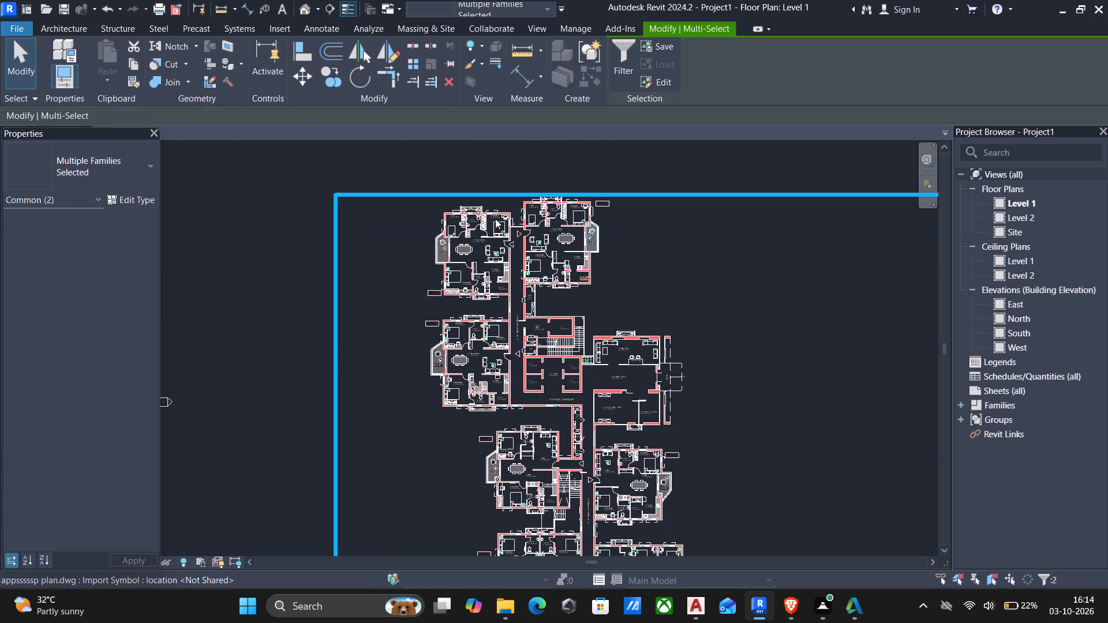
scroll(589, 266, "up", 6)
middle_click_drag(438, 245, 465, 260)
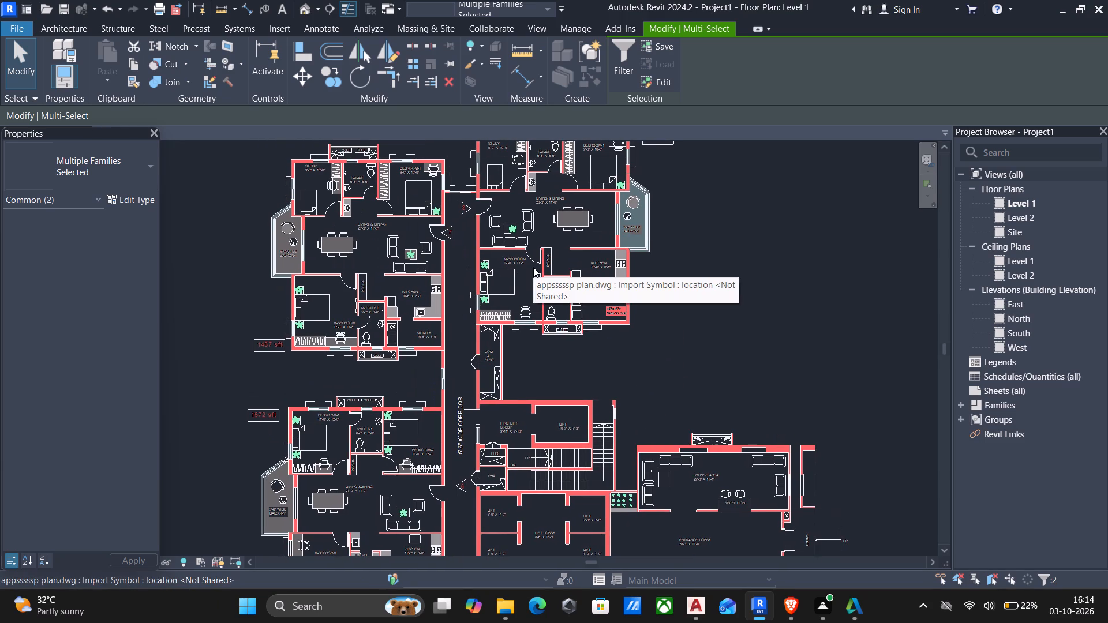
scroll(550, 268, "down", 1)
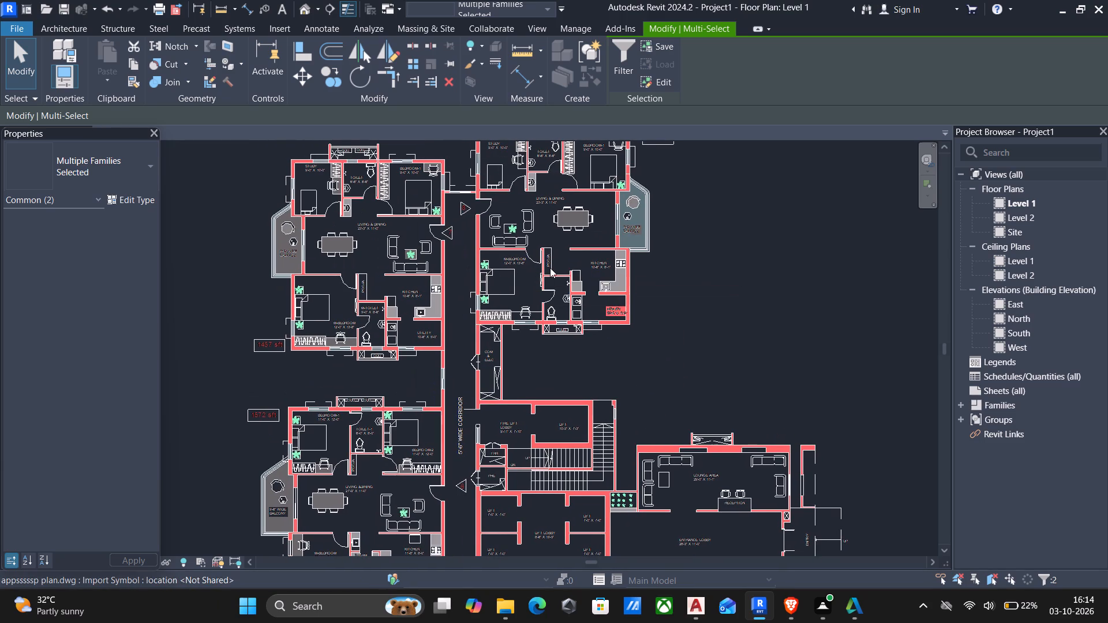
scroll(550, 268, "down", 3)
scroll(452, 260, "down", 2)
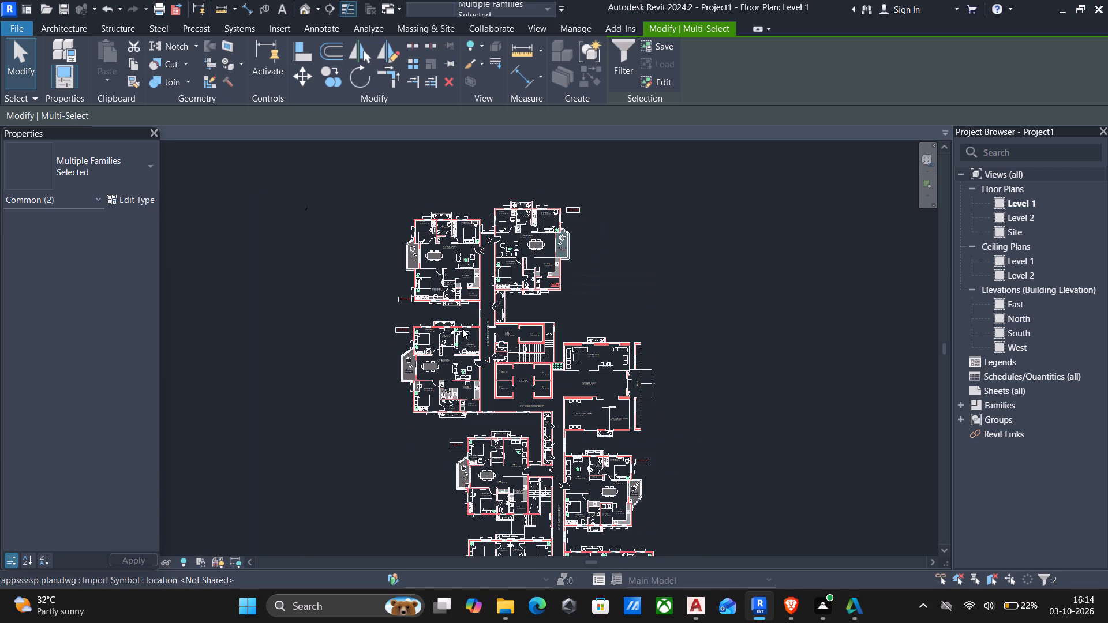
scroll(462, 331, "down", 2)
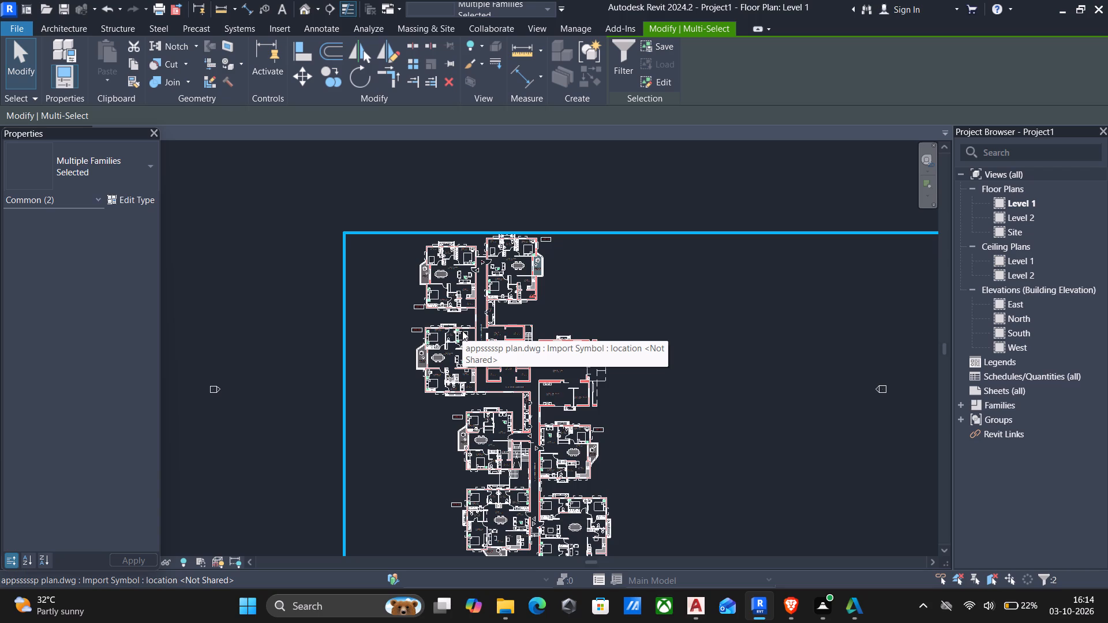
scroll(671, 423, "down", 2)
middle_click_drag(671, 423, 572, 372)
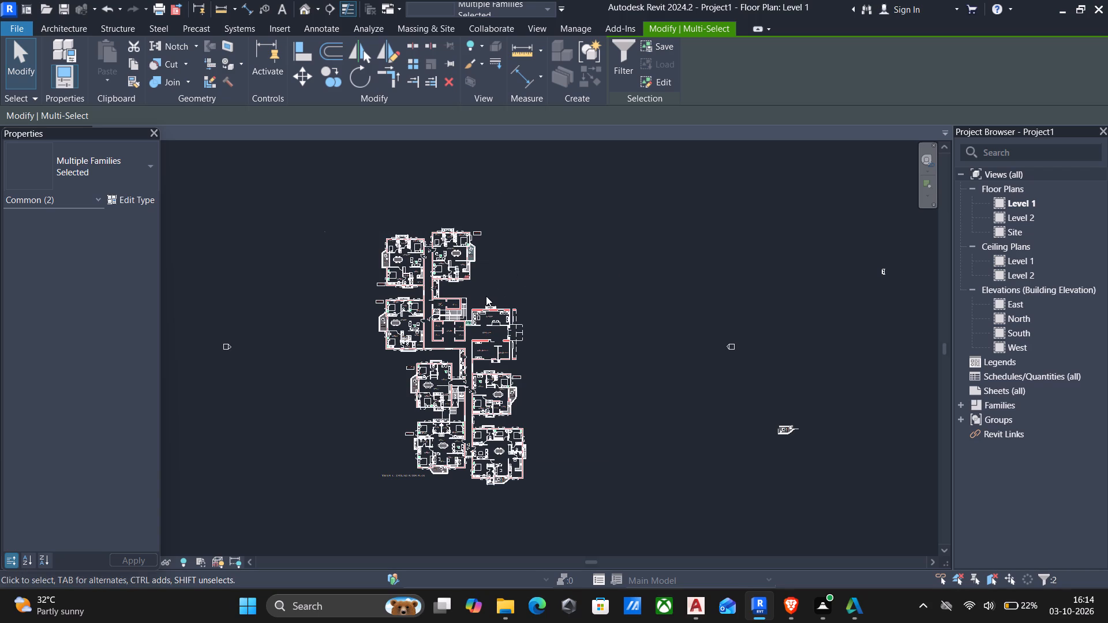
right_click_drag(759, 0, 1107, 622)
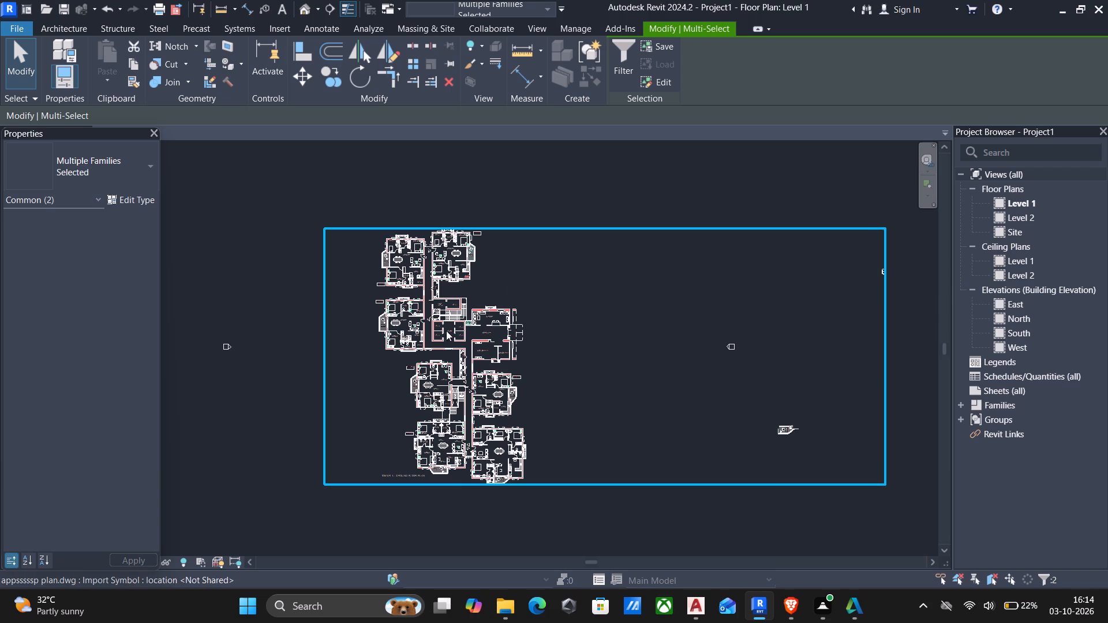
scroll(432, 360, "up", 6)
scroll(506, 157, "up", 4)
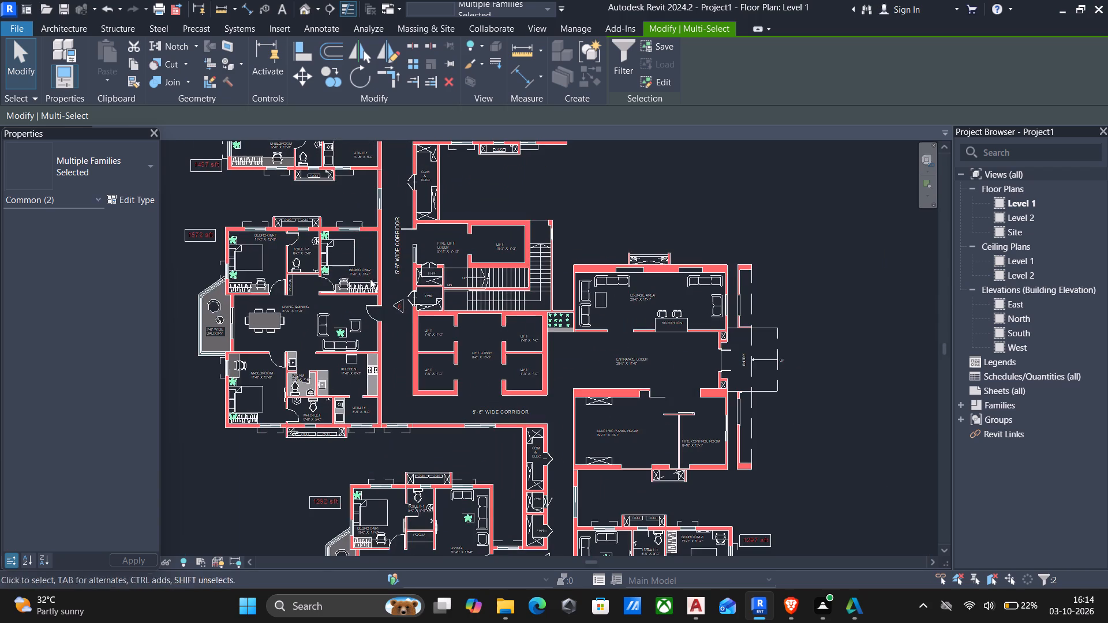
scroll(360, 265, "up", 2)
scroll(233, 367, "up", 1)
scroll(310, 339, "up", 2)
scroll(297, 351, "down", 10)
scroll(323, 187, "up", 2)
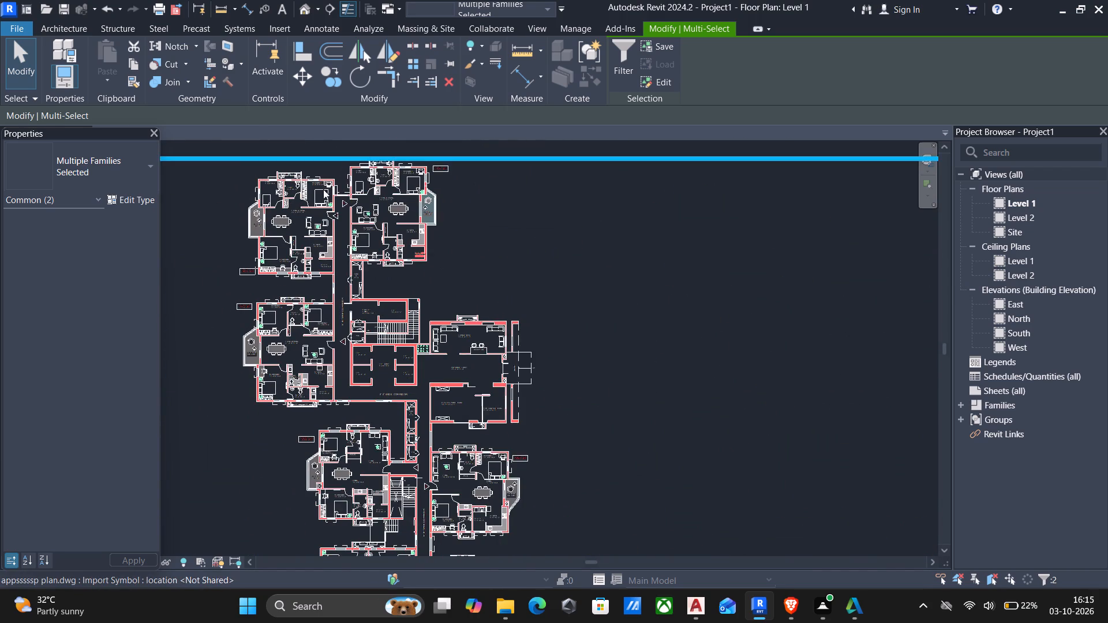
scroll(323, 189, "up", 1)
scroll(381, 196, "up", 7)
scroll(260, 295, "down", 2)
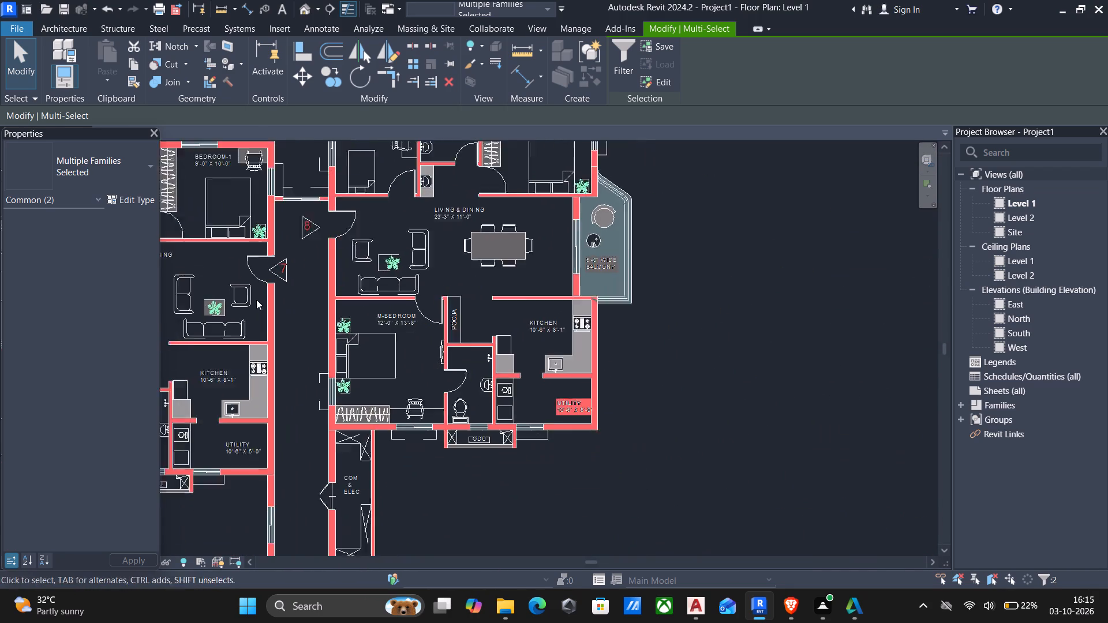
scroll(256, 299, "down", 11)
scroll(457, 527, "down", 3)
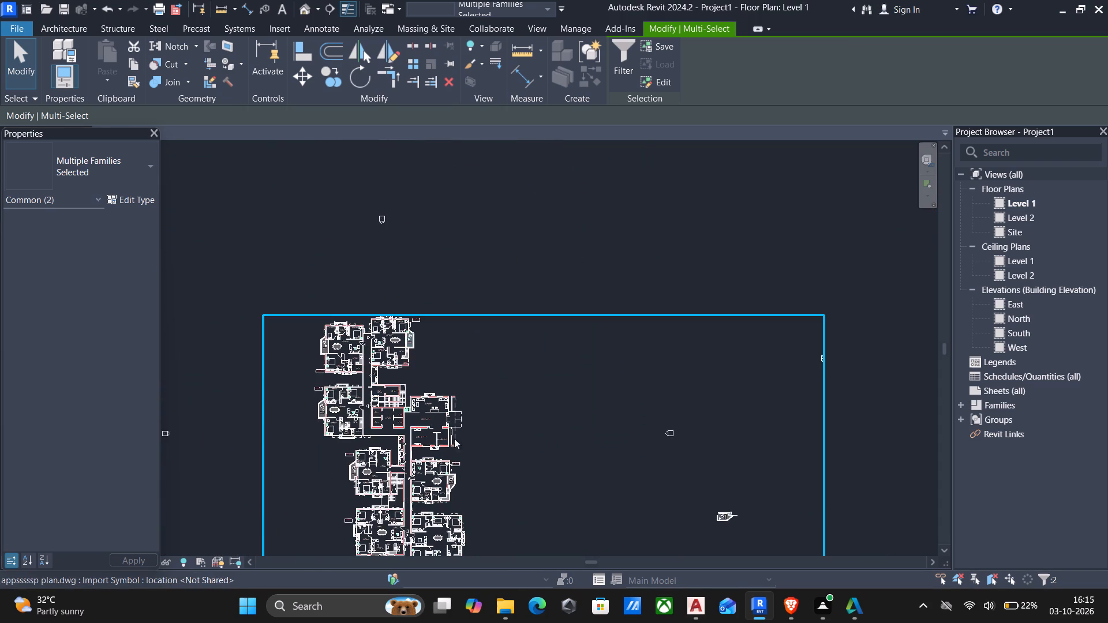
scroll(454, 438, "down", 1)
scroll(302, 311, "down", 2)
Examine the room layout, walls and openings of the two southernmost flats in the linked apartment plan.
scroll(477, 448, "up", 2)
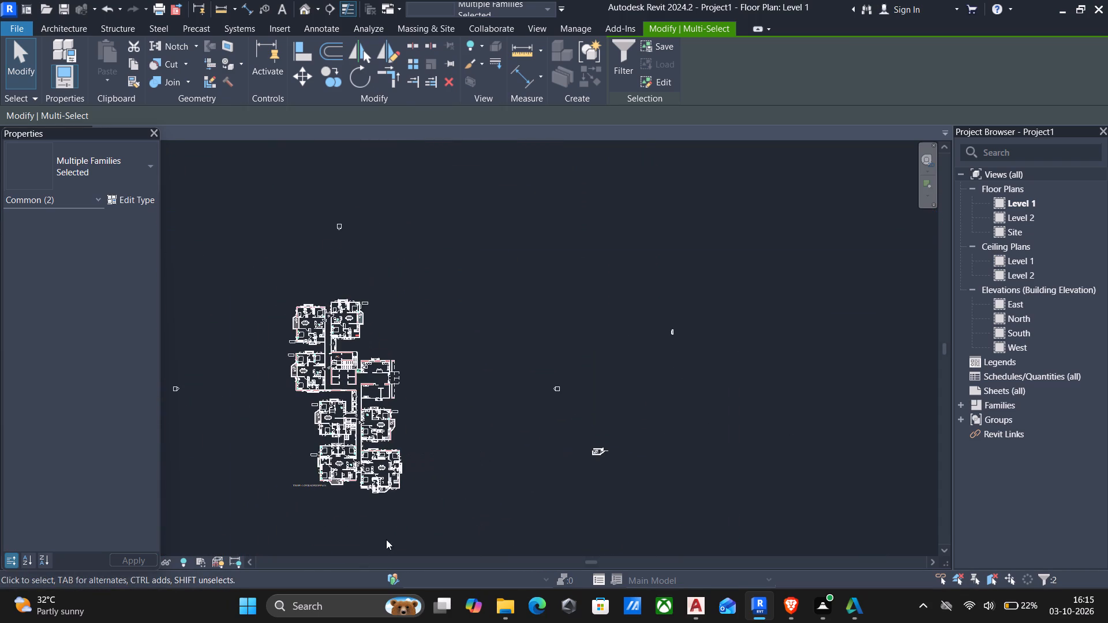
scroll(387, 517, "up", 2)
scroll(288, 436, "up", 1)
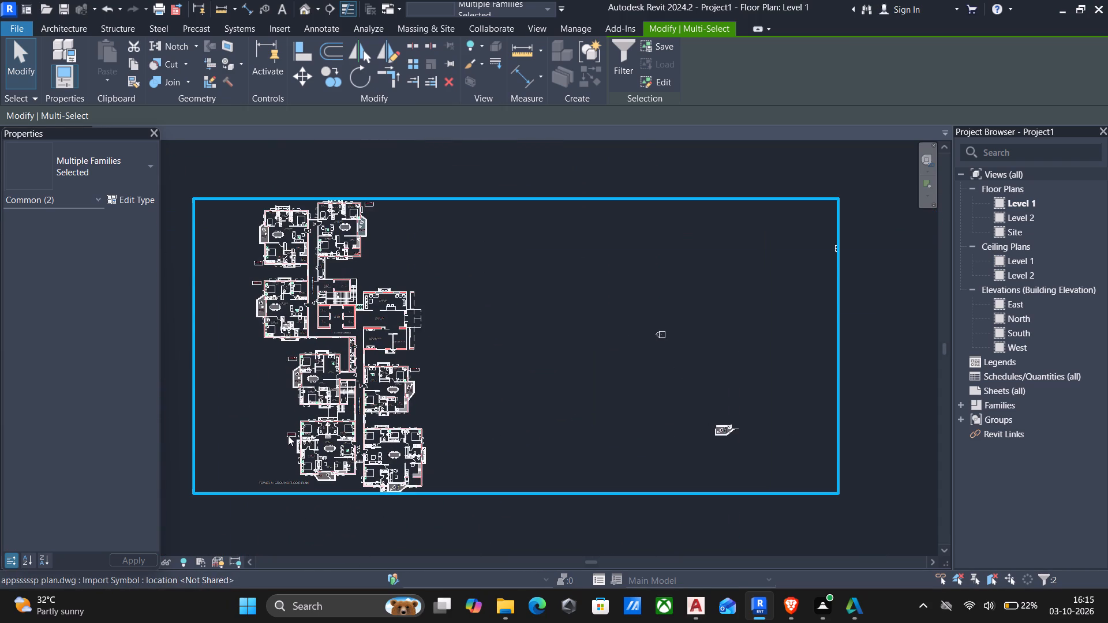
scroll(390, 291, "down", 3)
scroll(342, 467, "up", 3)
scroll(422, 314, "up", 13)
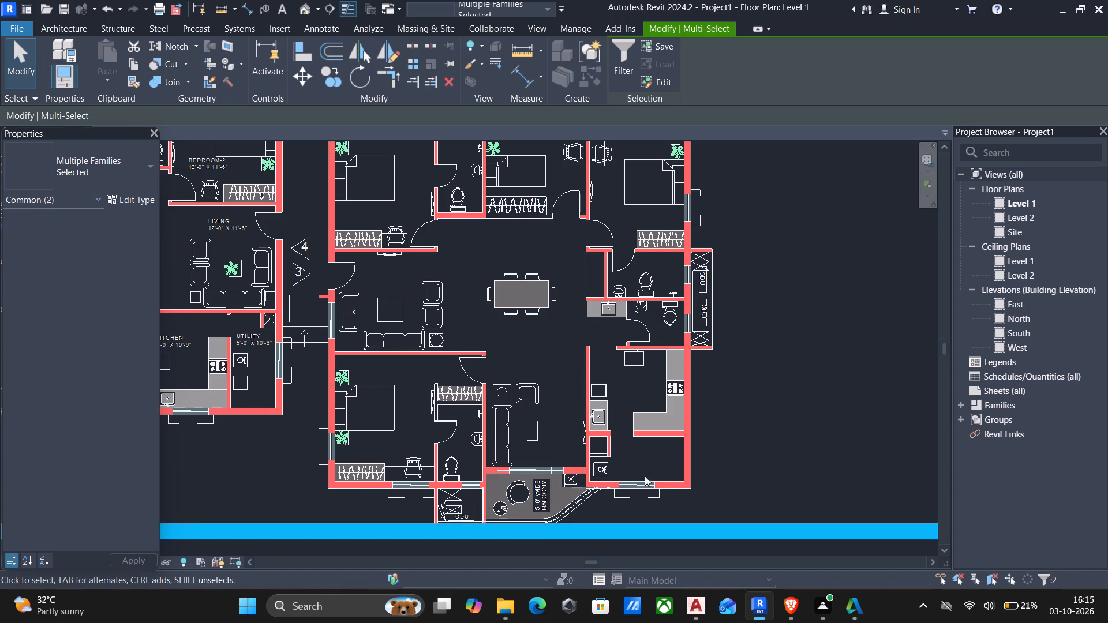
scroll(692, 475, "down", 3)
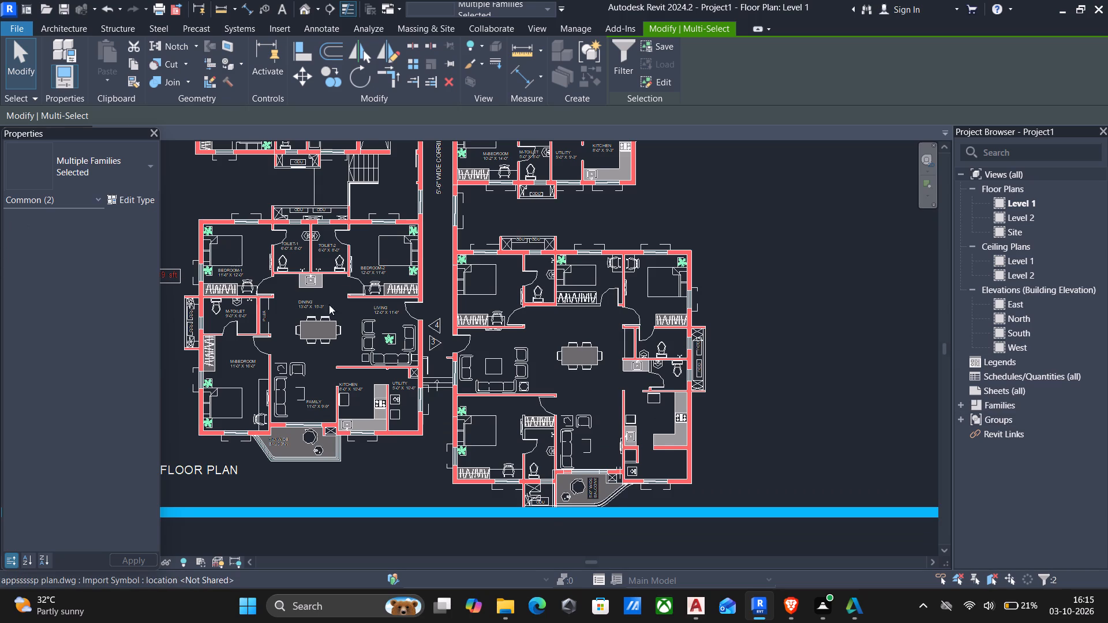
scroll(312, 224, "up", 3)
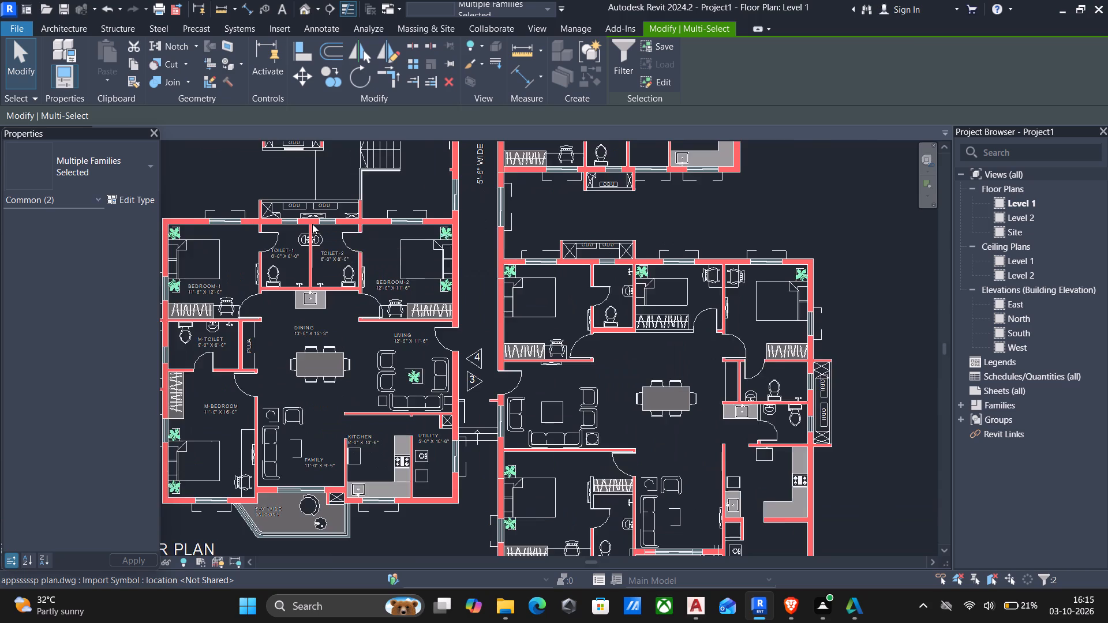
scroll(312, 224, "up", 3)
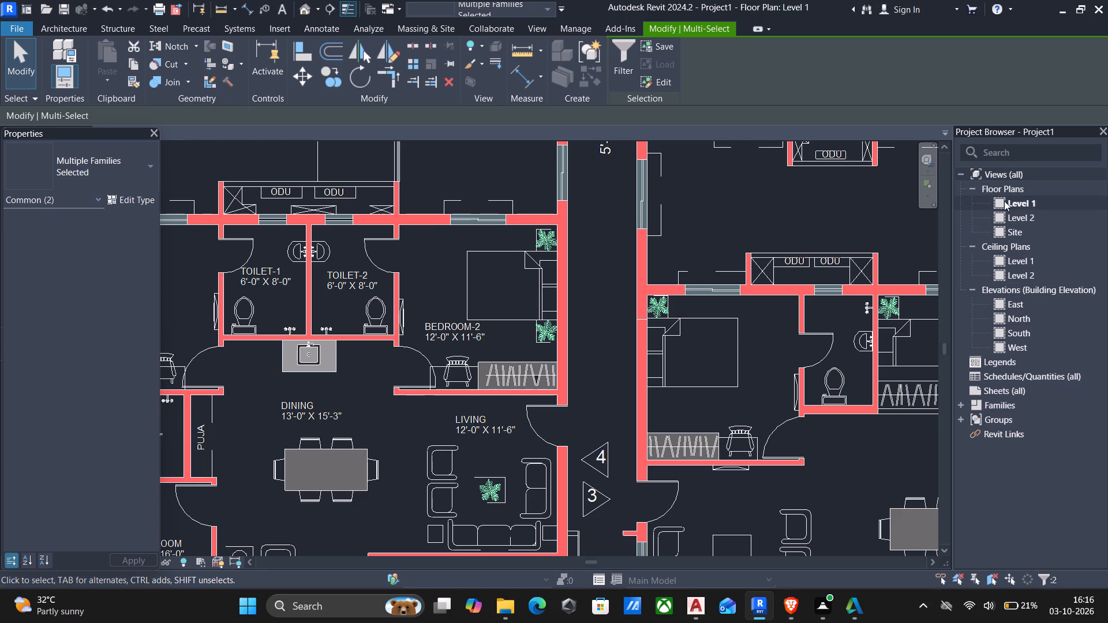
Open the Level 1 floor plan view.
double_click(1060, 196)
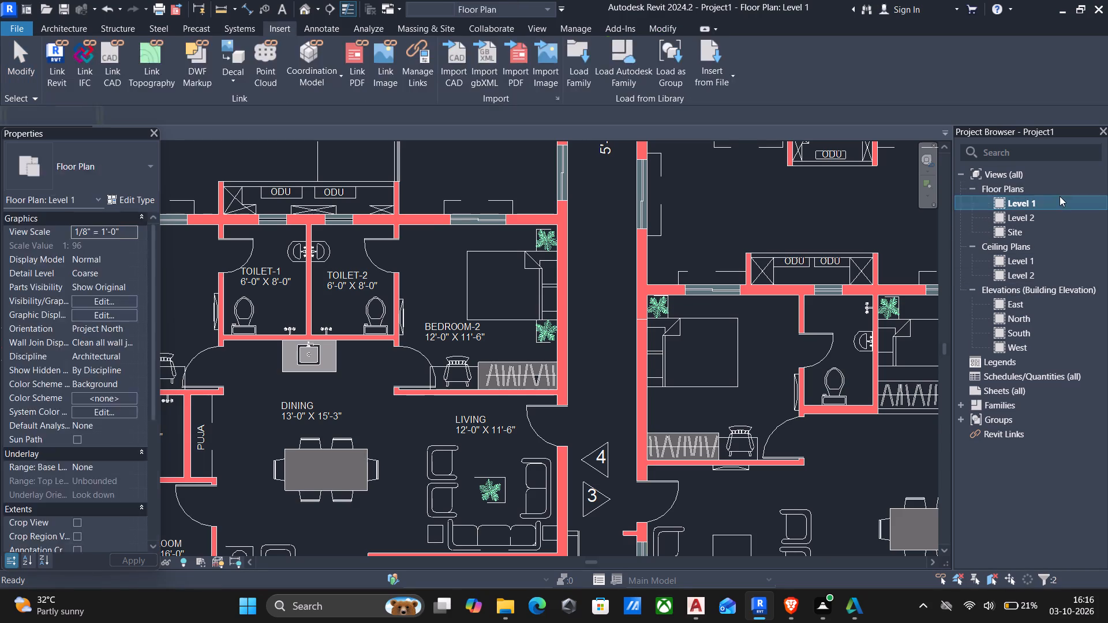
scroll(952, 252, "down", 6)
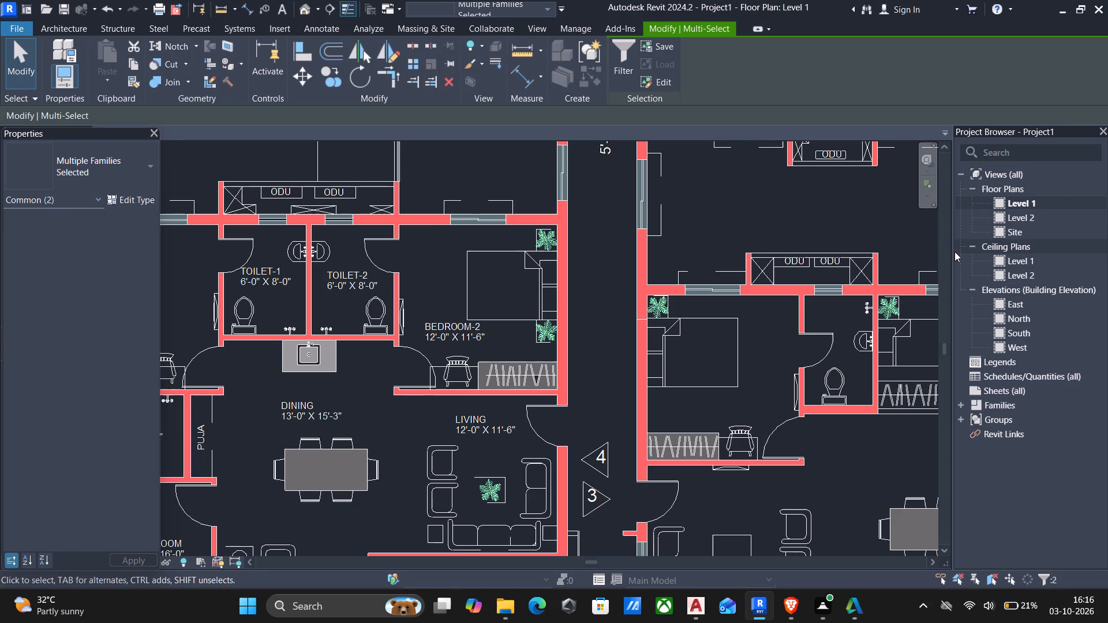
triple_click(1054, 208)
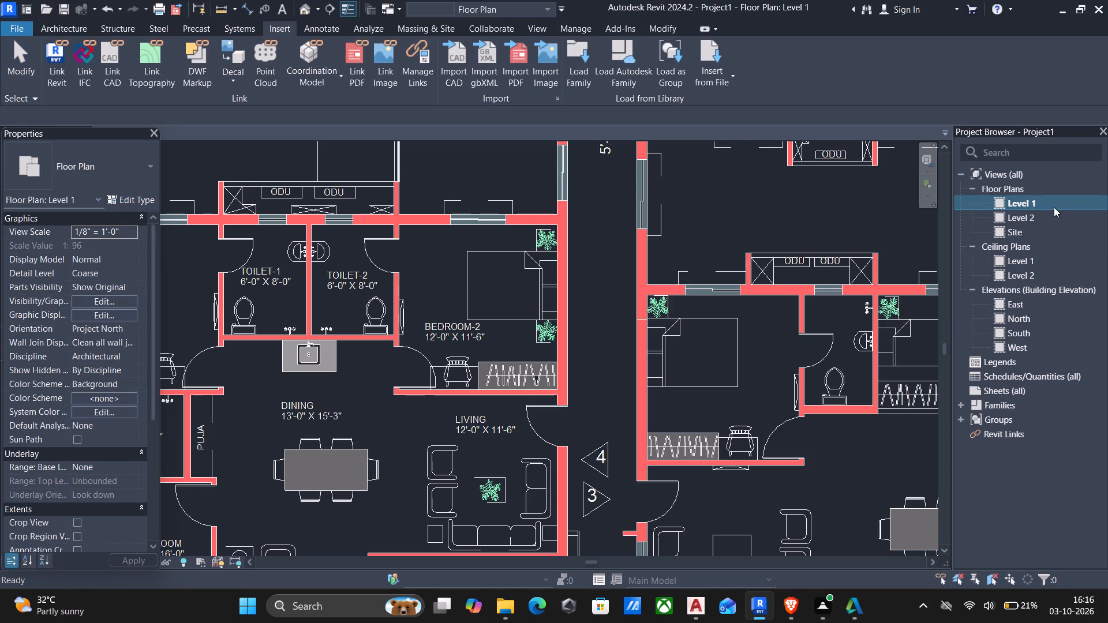
Open the North elevation view and examine the level lines and the edge-on linked apartment plan.
scroll(1019, 227, "down", 1)
double_click(1048, 320)
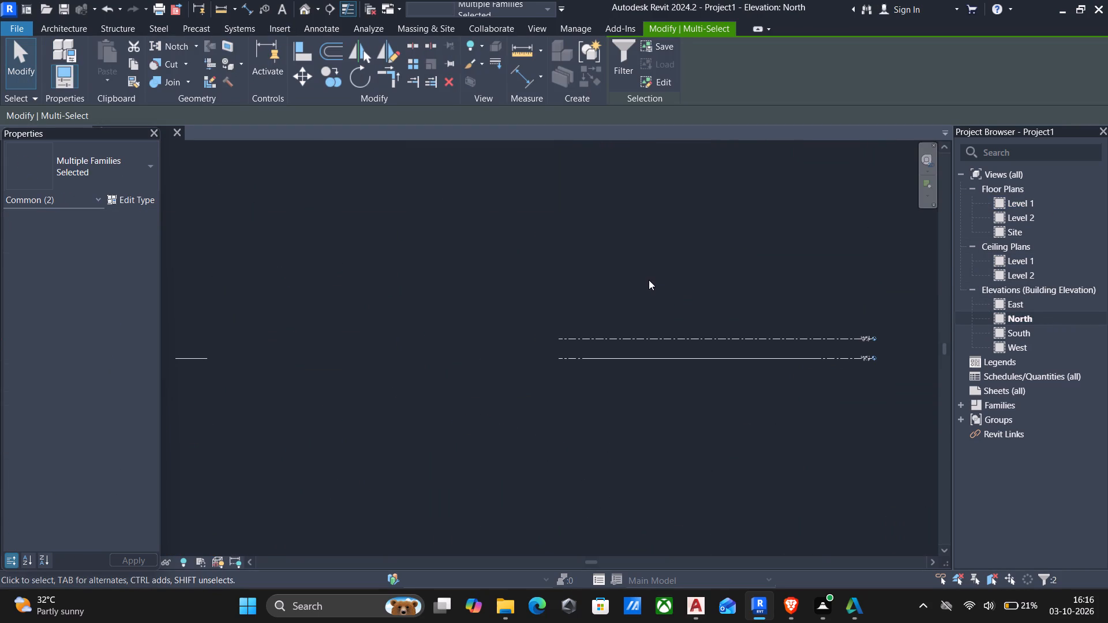
scroll(649, 280, "up", 2)
scroll(628, 356, "up", 7)
scroll(587, 363, "down", 9)
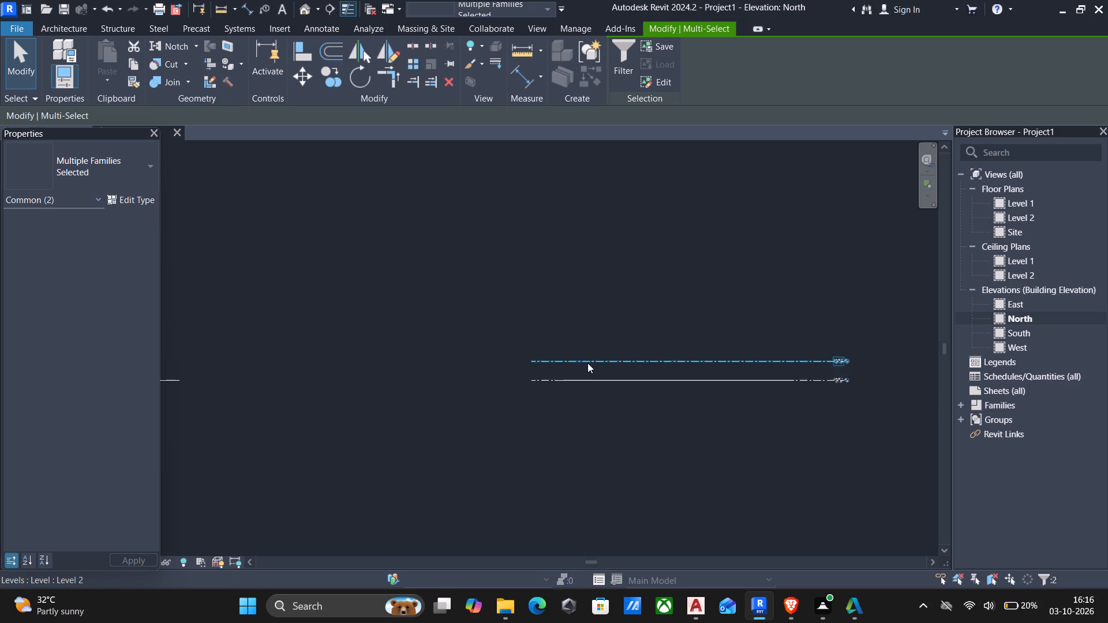
scroll(587, 363, "down", 6)
scroll(370, 364, "up", 12)
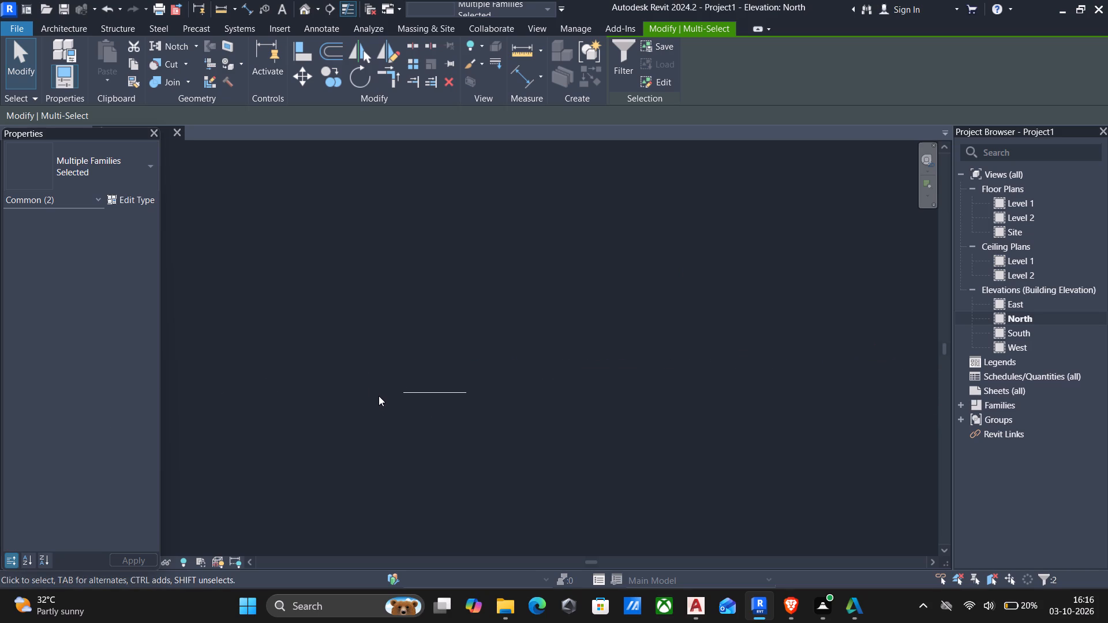
scroll(379, 396, "up", 7)
middle_click_drag(411, 395, 354, 370)
scroll(411, 395, "down", 1)
scroll(350, 340, "down", 11)
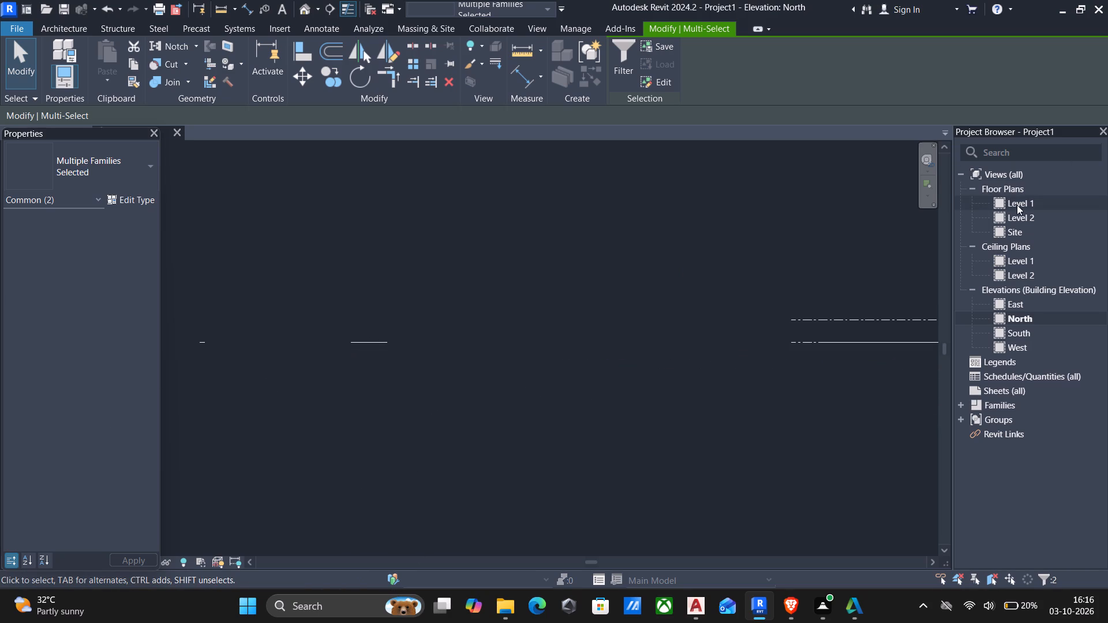
Return to the Level 1 floor plan view and select the linked apartment plan.
double_click(1017, 205)
scroll(23, 346, "down", 7)
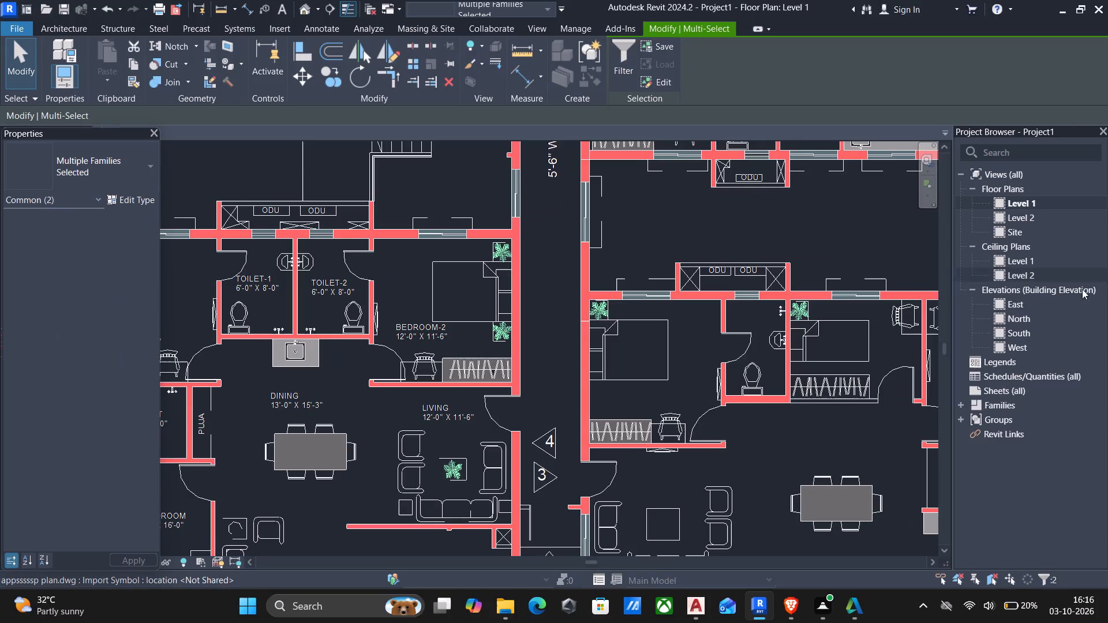
scroll(1082, 289, "down", 4)
scroll(860, 329, "down", 13)
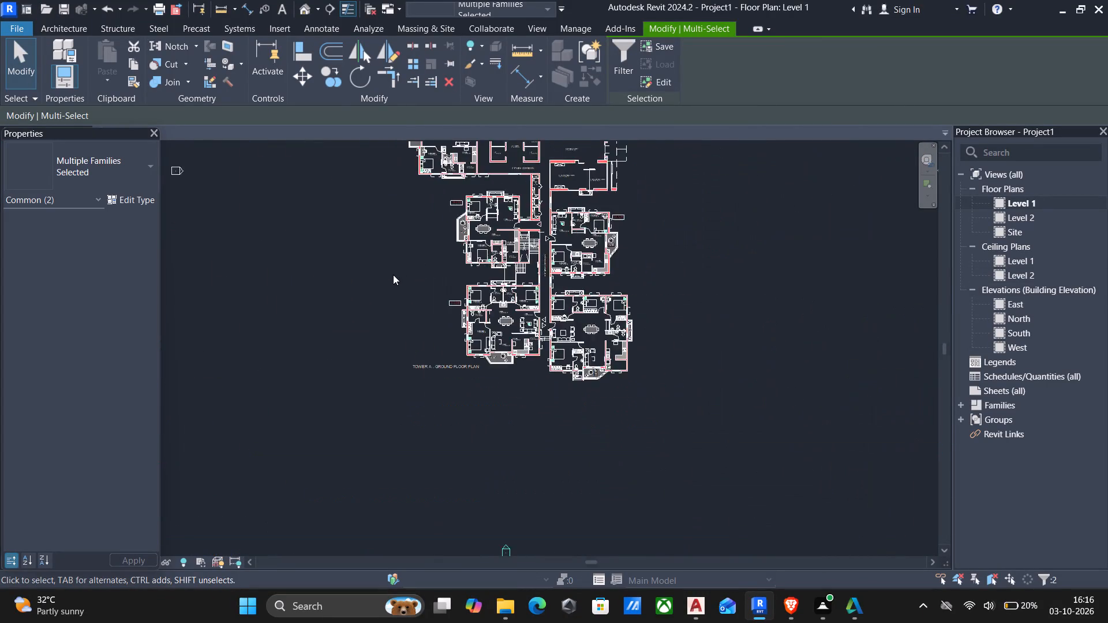
scroll(393, 275, "down", 5)
left_click(407, 342)
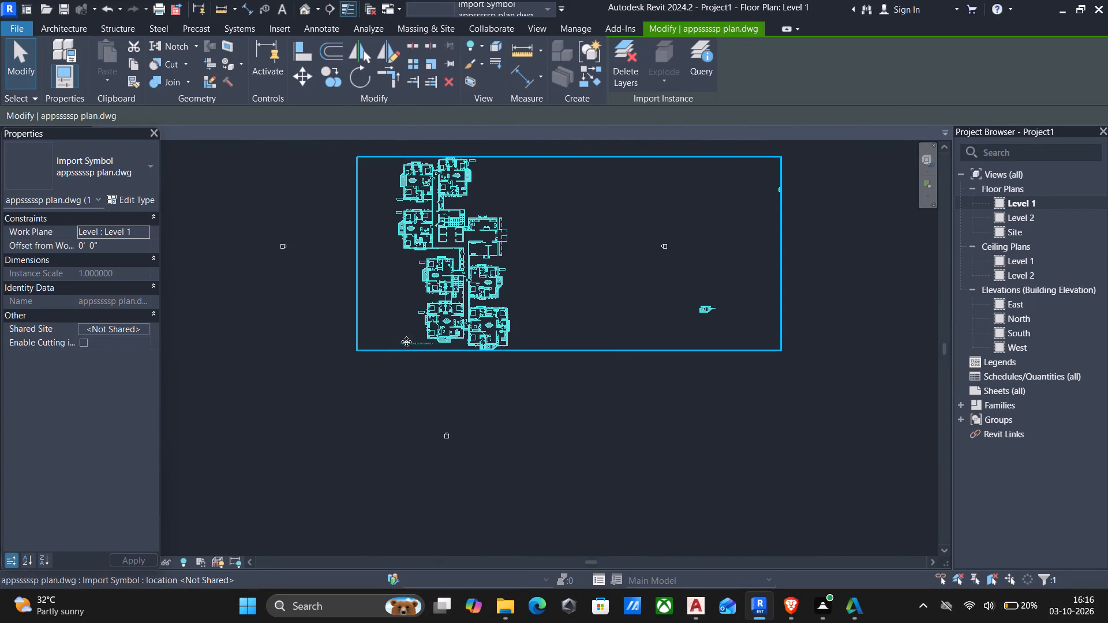
Reopen the North elevation view and examine where the selected plan lies relative to the Level 1 and Level 2 lines.
double_click(1030, 321)
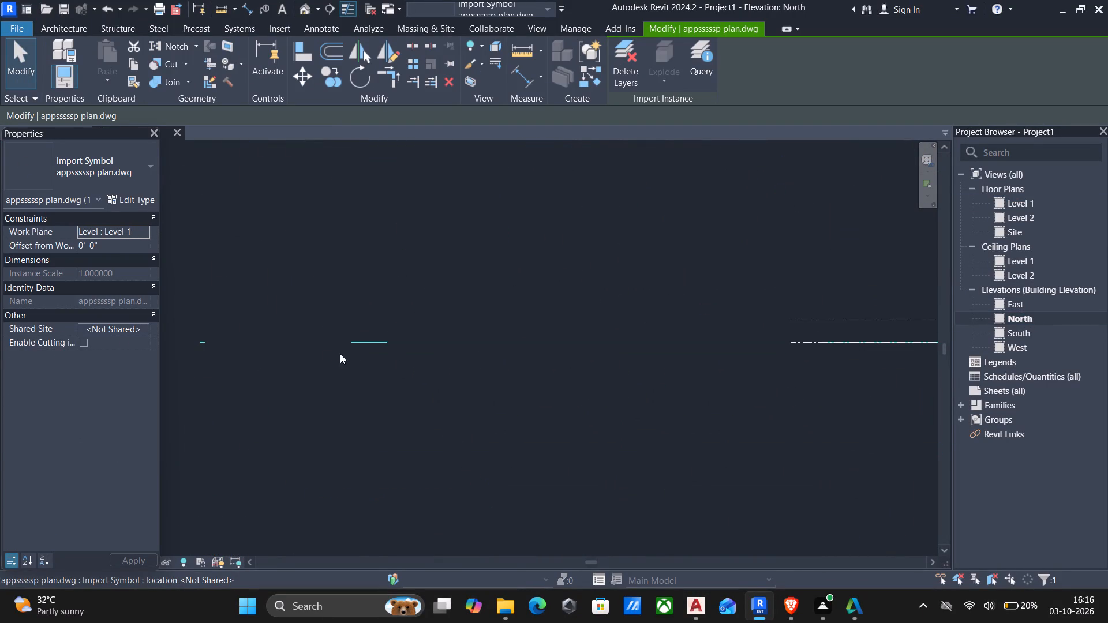
scroll(404, 353, "up", 1)
scroll(403, 352, "down", 5)
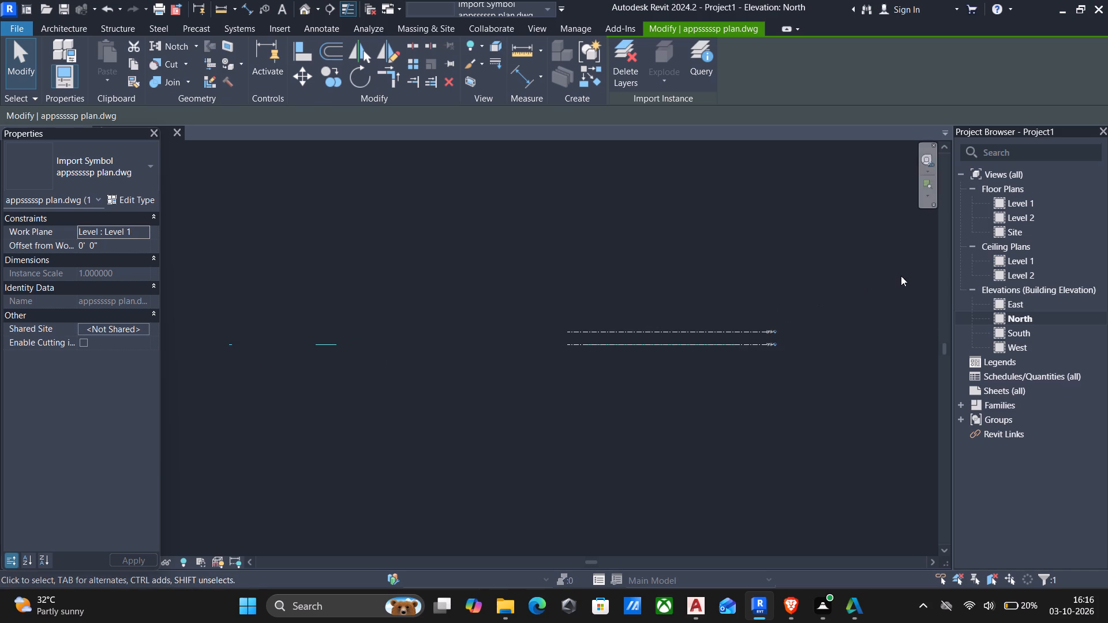
scroll(798, 327, "up", 6)
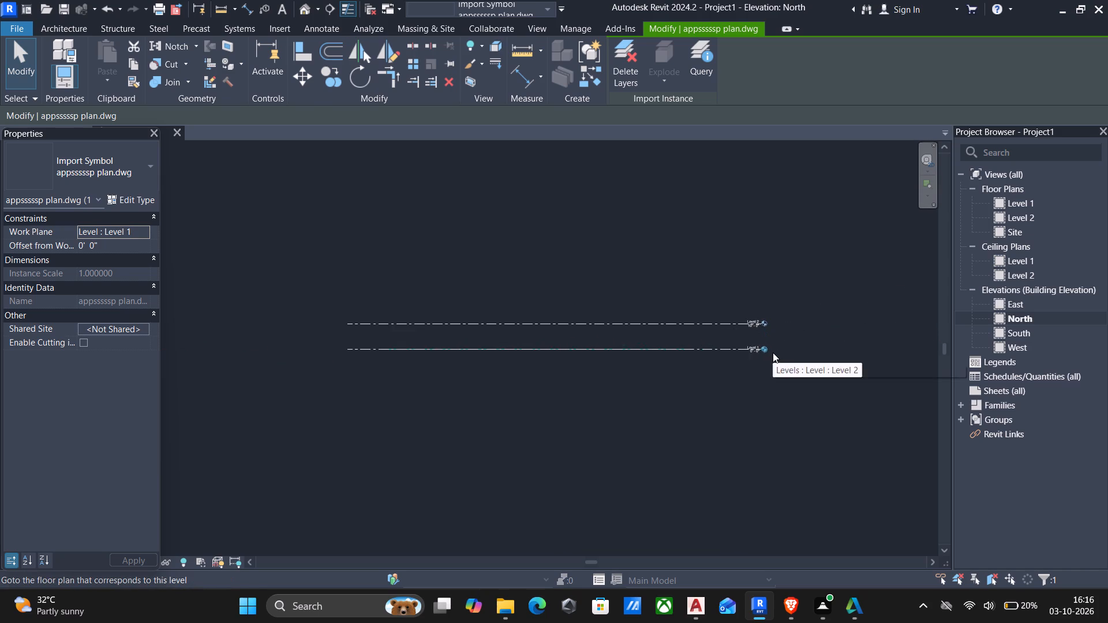
scroll(773, 352, "up", 6)
scroll(773, 352, "down", 11)
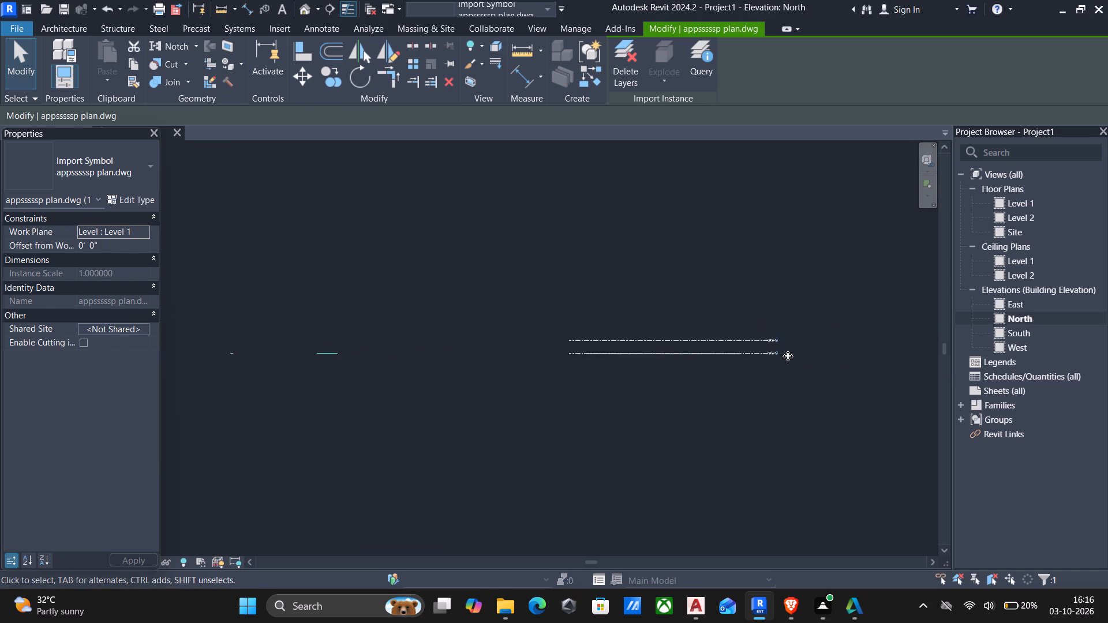
scroll(788, 356, "down", 3)
scroll(514, 406, "up", 1)
scroll(490, 358, "up", 4)
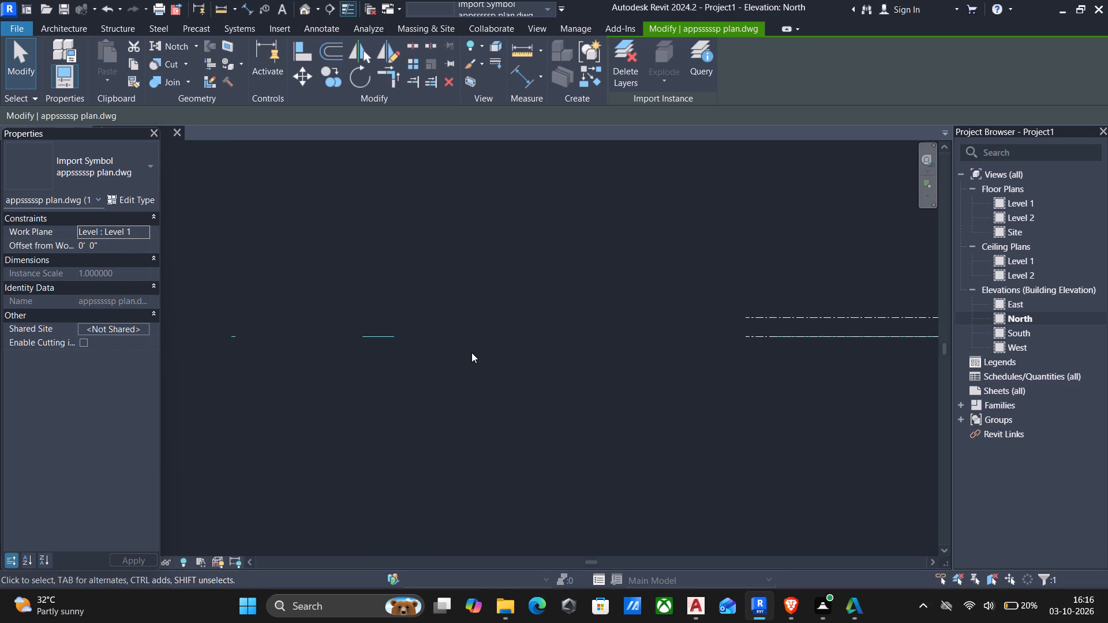
scroll(471, 352, "up", 1)
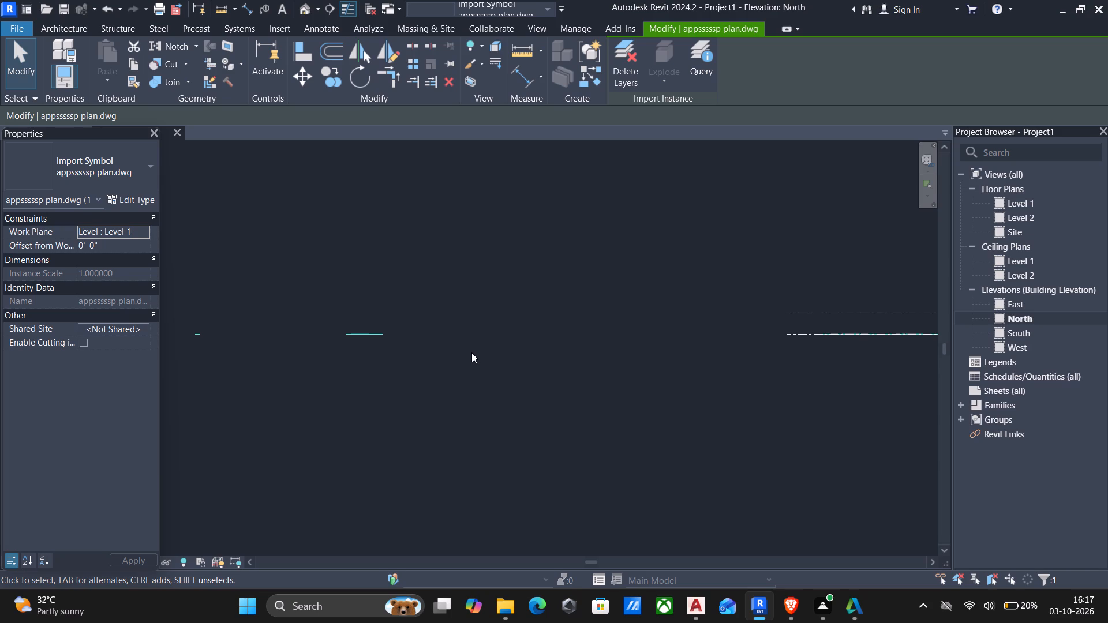
Examine the names and heights at the Level 1 and Level 2 heads in the North elevation.
scroll(471, 352, "down", 1)
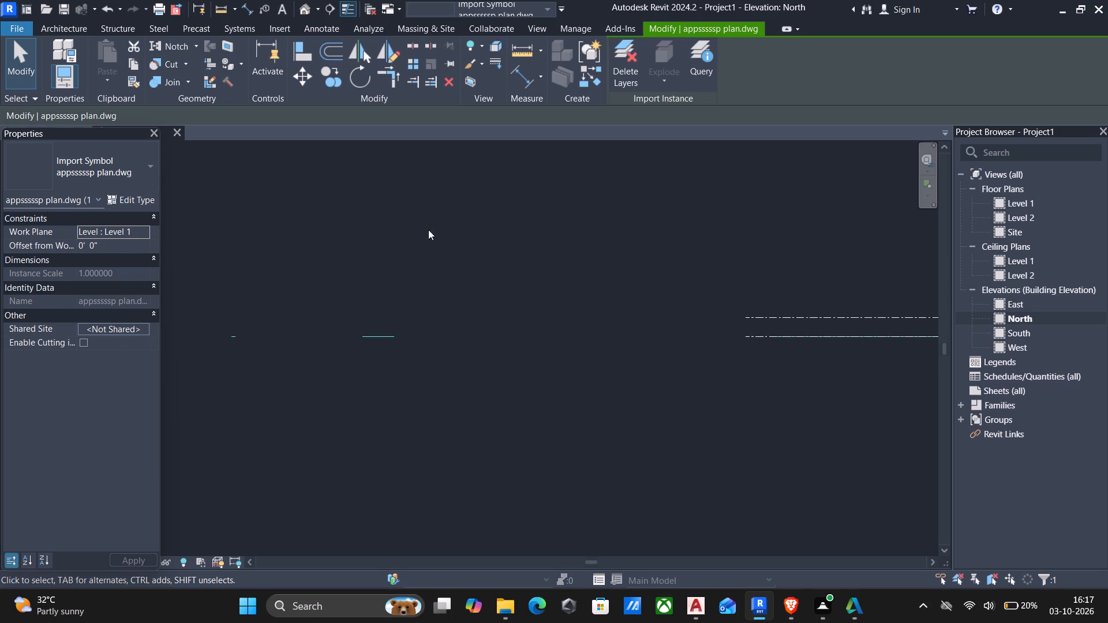
scroll(455, 403, "down", 2)
scroll(291, 336, "down", 1)
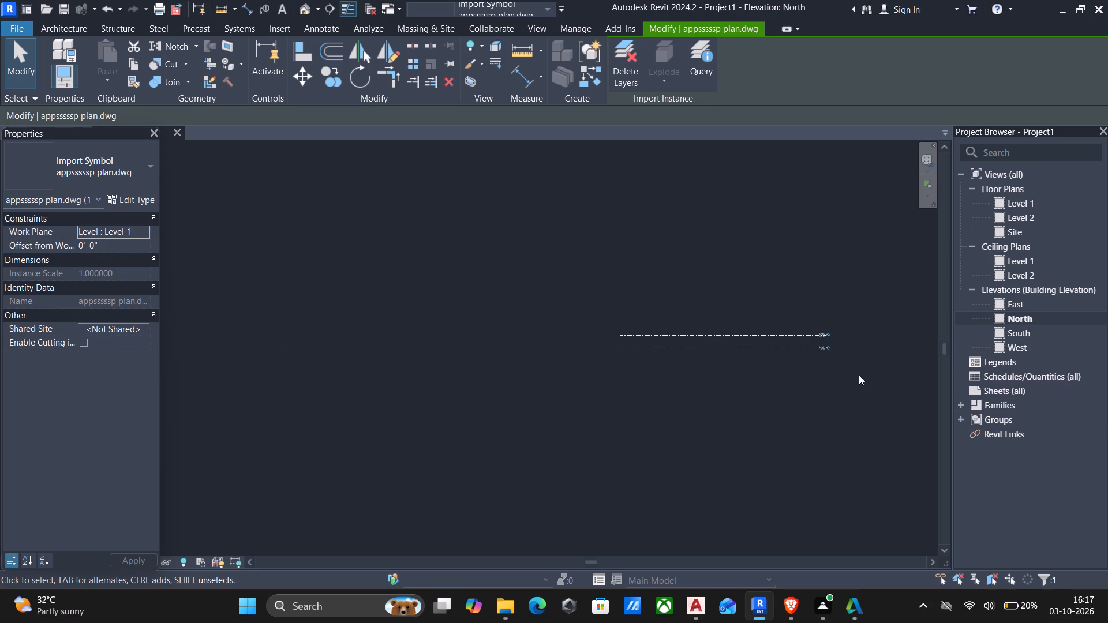
scroll(843, 358, "up", 2)
scroll(784, 325, "up", 4)
scroll(873, 418, "up", 2)
scroll(844, 367, "up", 3)
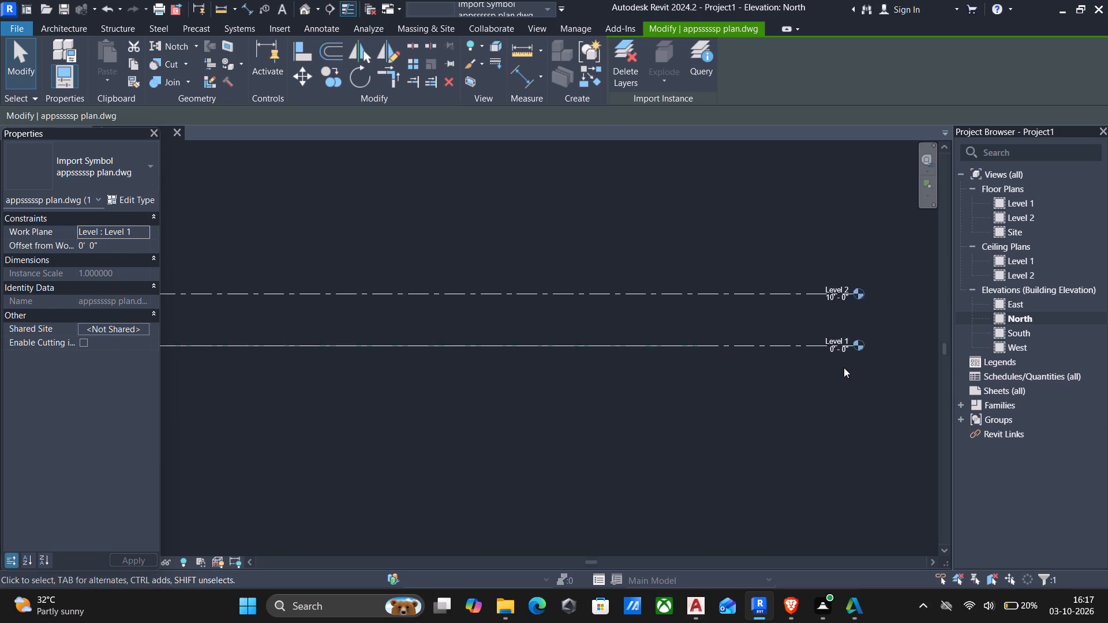
scroll(844, 367, "up", 2)
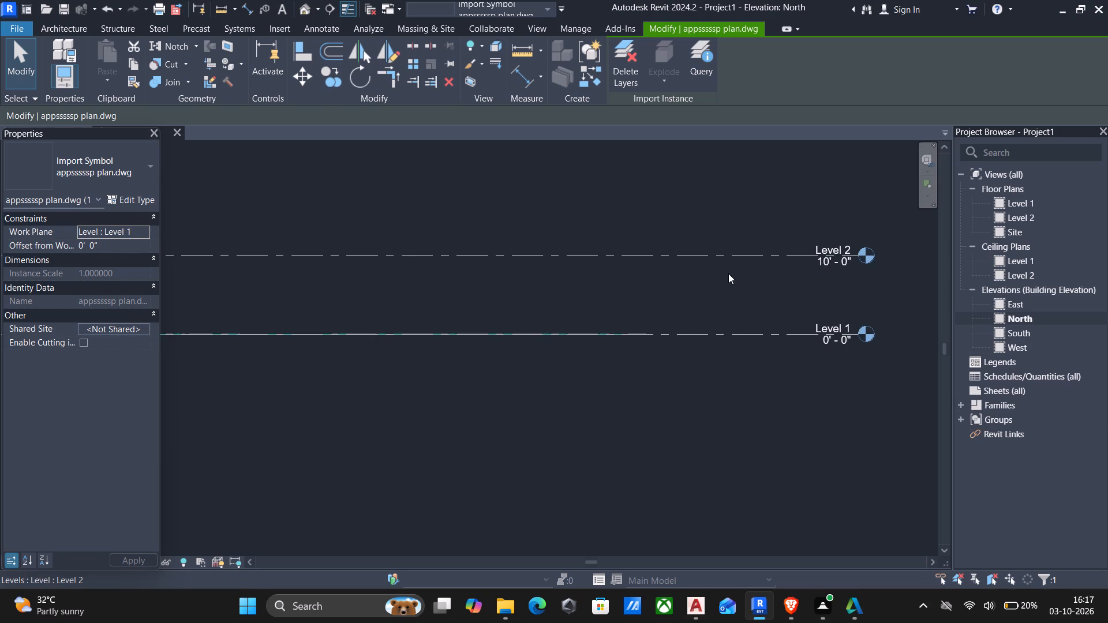
scroll(728, 273, "down", 3)
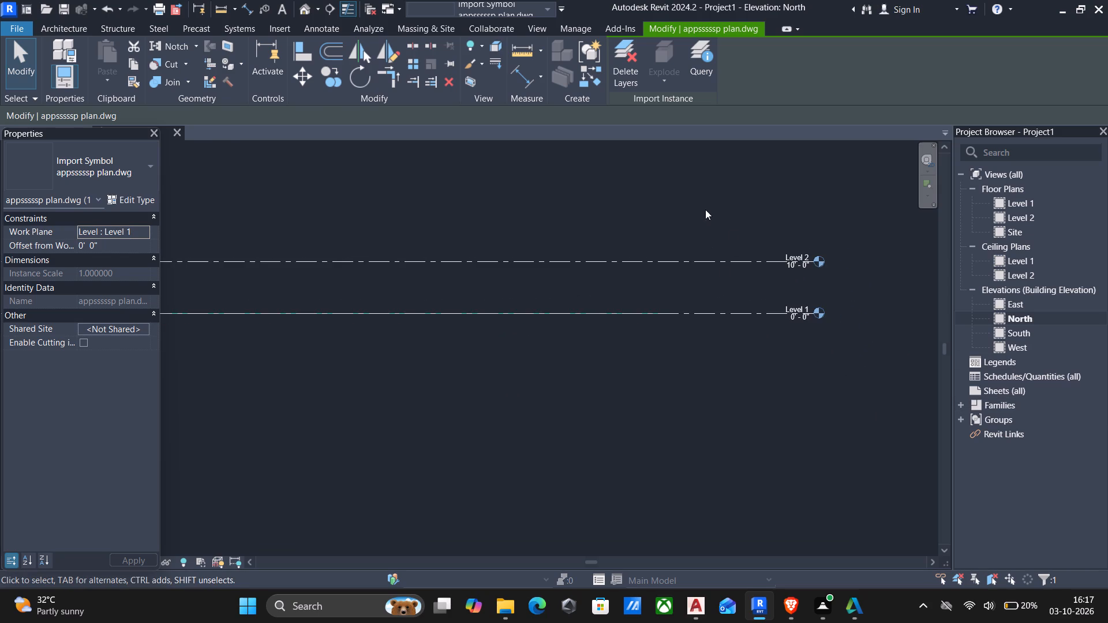
scroll(684, 278, "down", 5)
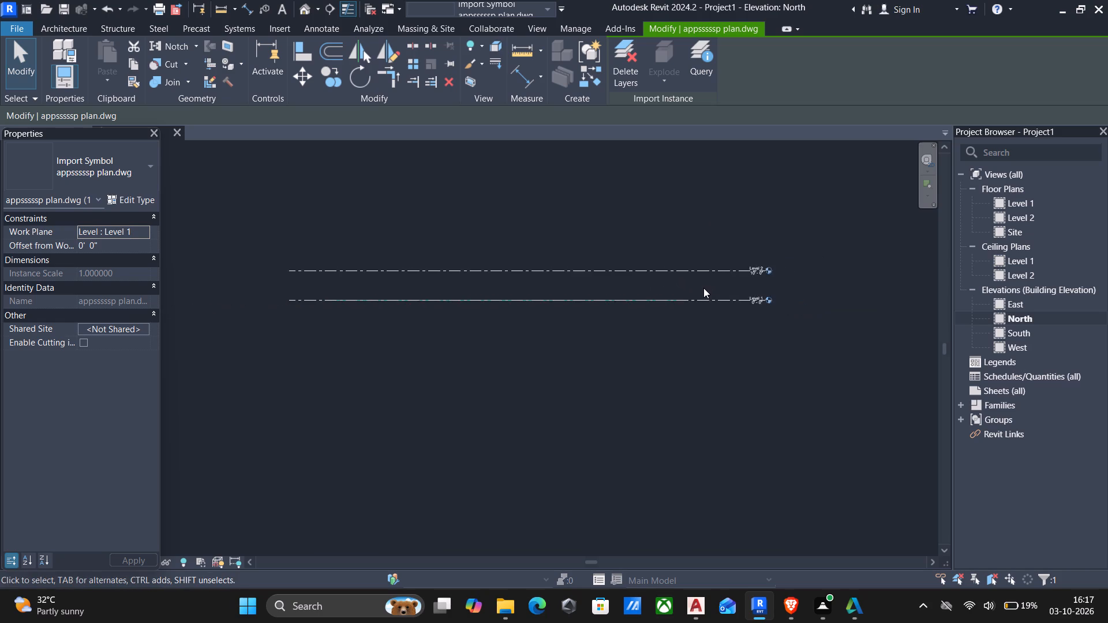
scroll(703, 288, "down", 6)
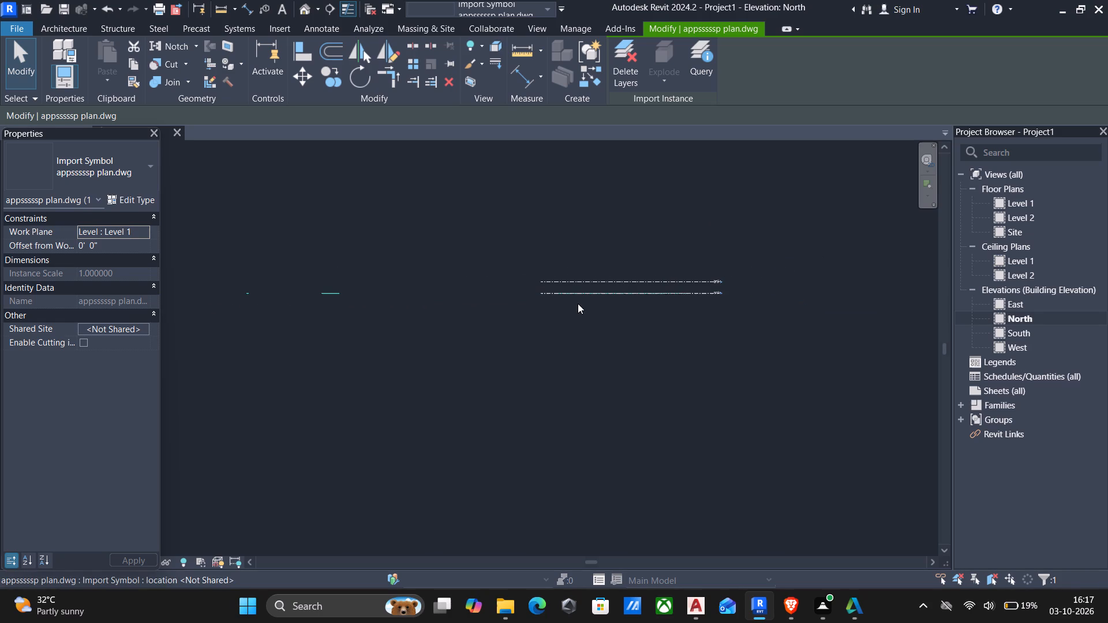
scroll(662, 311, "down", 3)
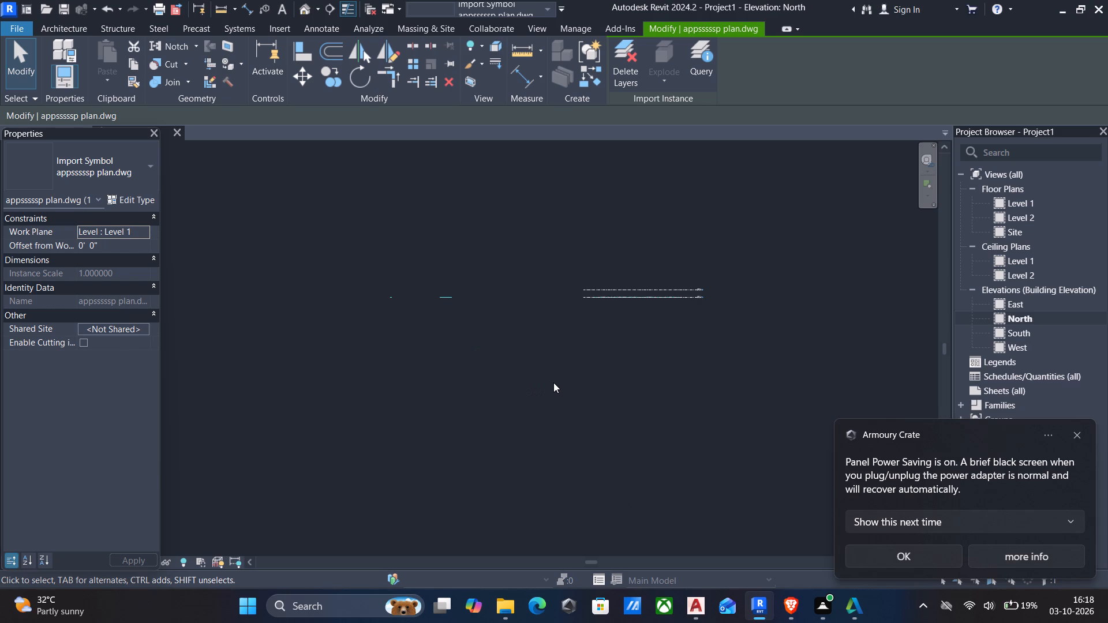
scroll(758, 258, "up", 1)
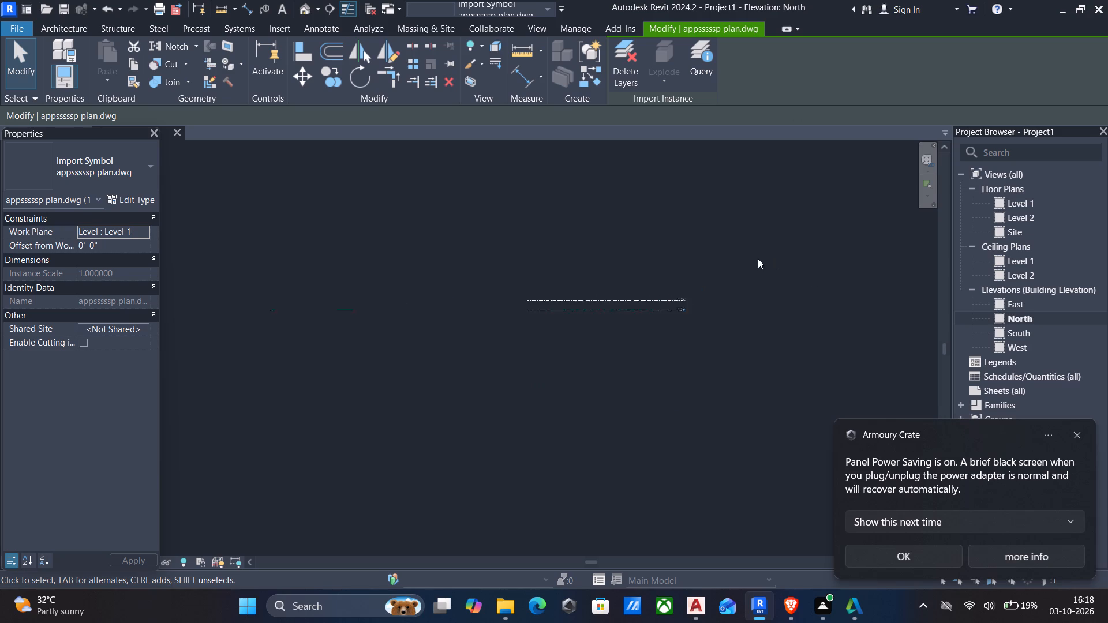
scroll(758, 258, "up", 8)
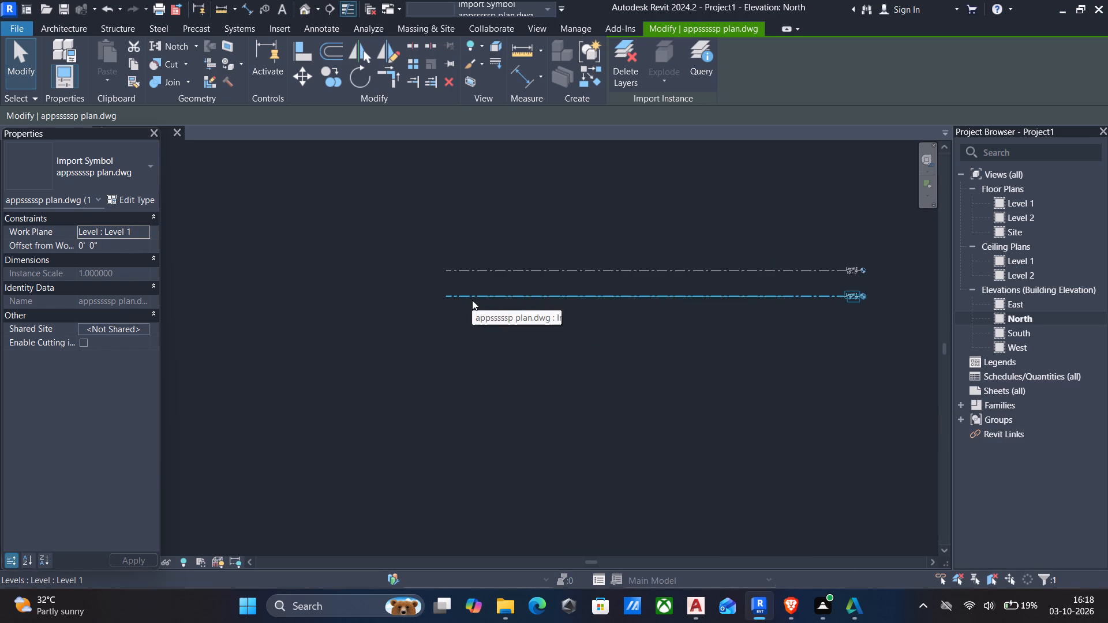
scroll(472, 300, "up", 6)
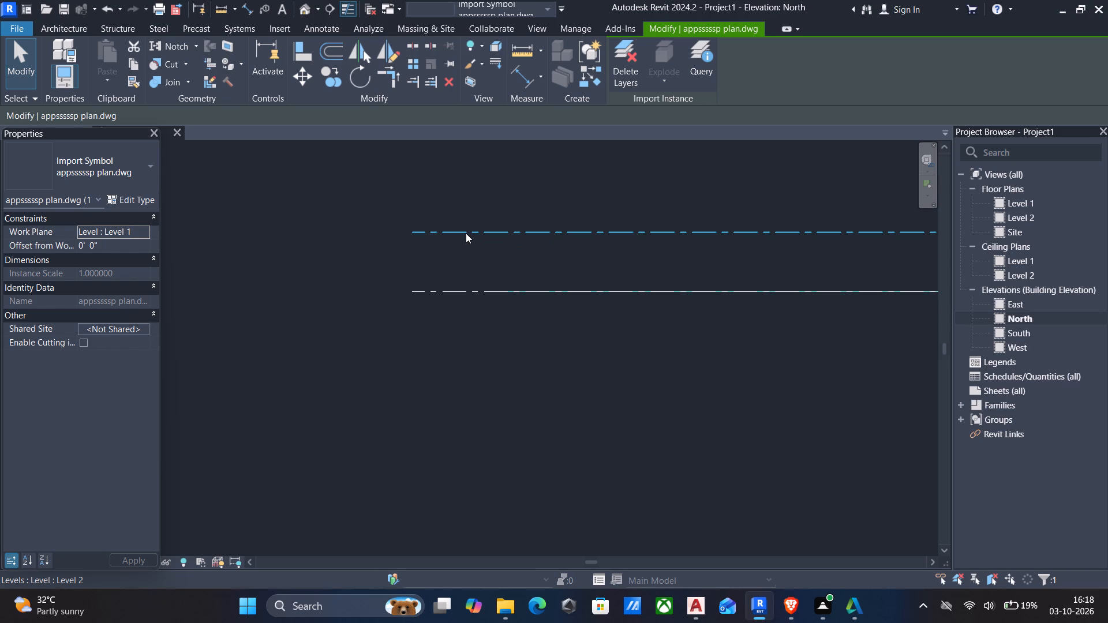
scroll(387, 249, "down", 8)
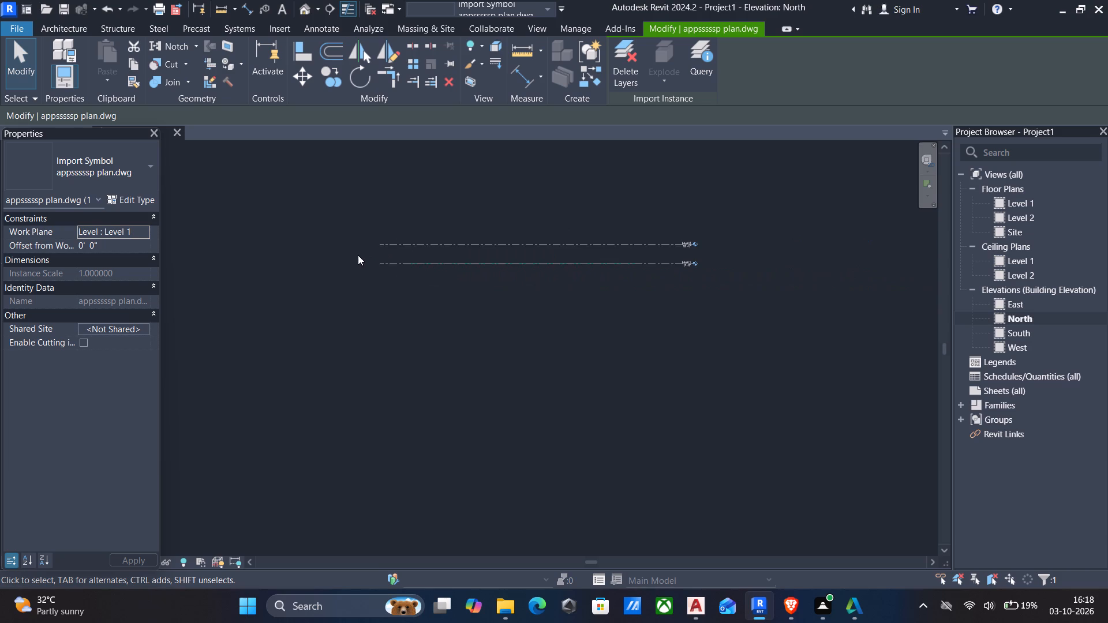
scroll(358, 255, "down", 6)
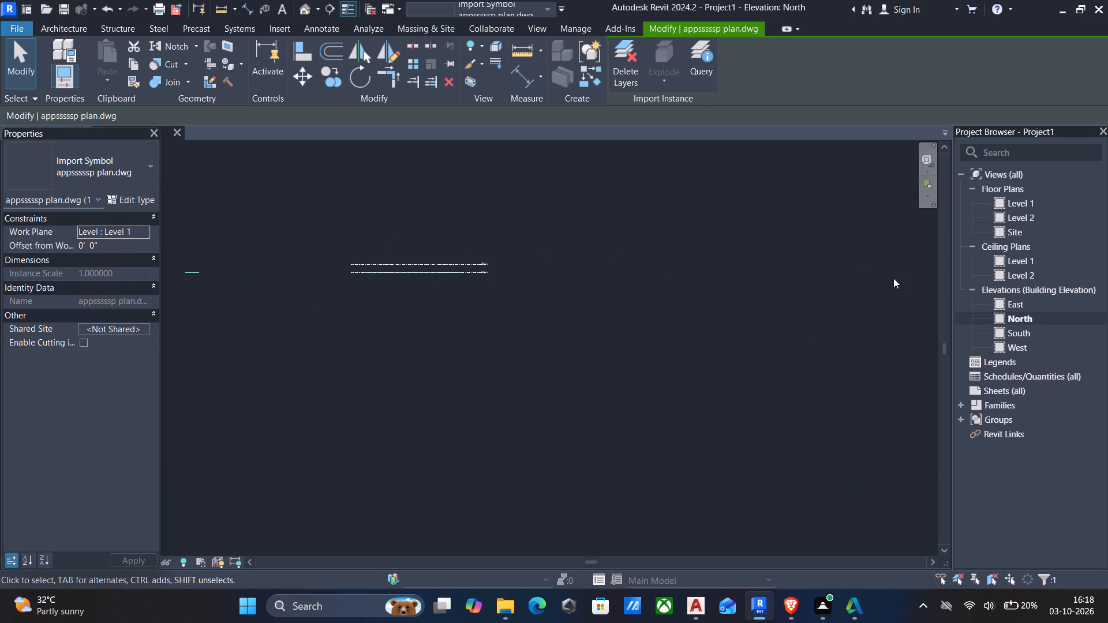
Open the Level 1 floor plan view and inspect the southern flats of the linked apartment plan.
double_click(1039, 200)
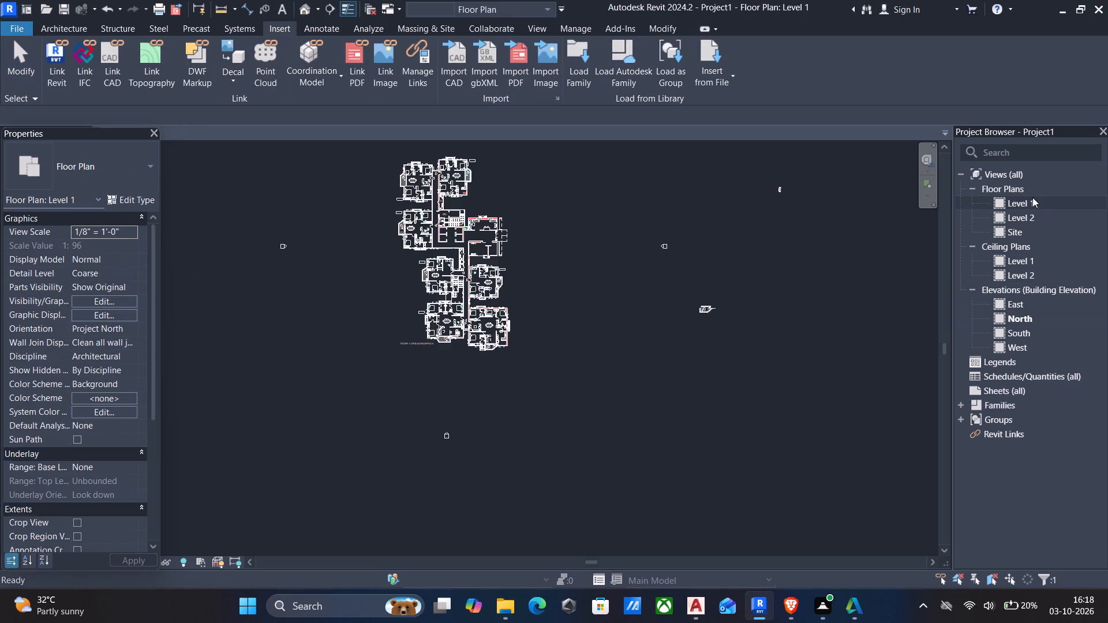
scroll(497, 296, "up", 7)
scroll(332, 154, "up", 2)
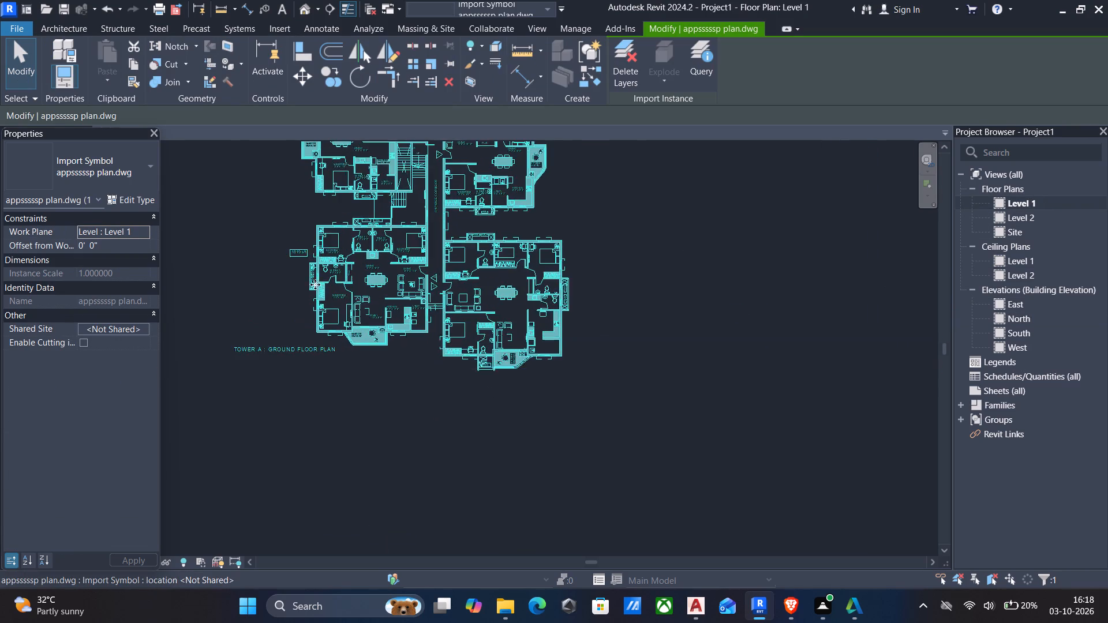
scroll(392, 378, "up", 1)
scroll(442, 424, "down", 4)
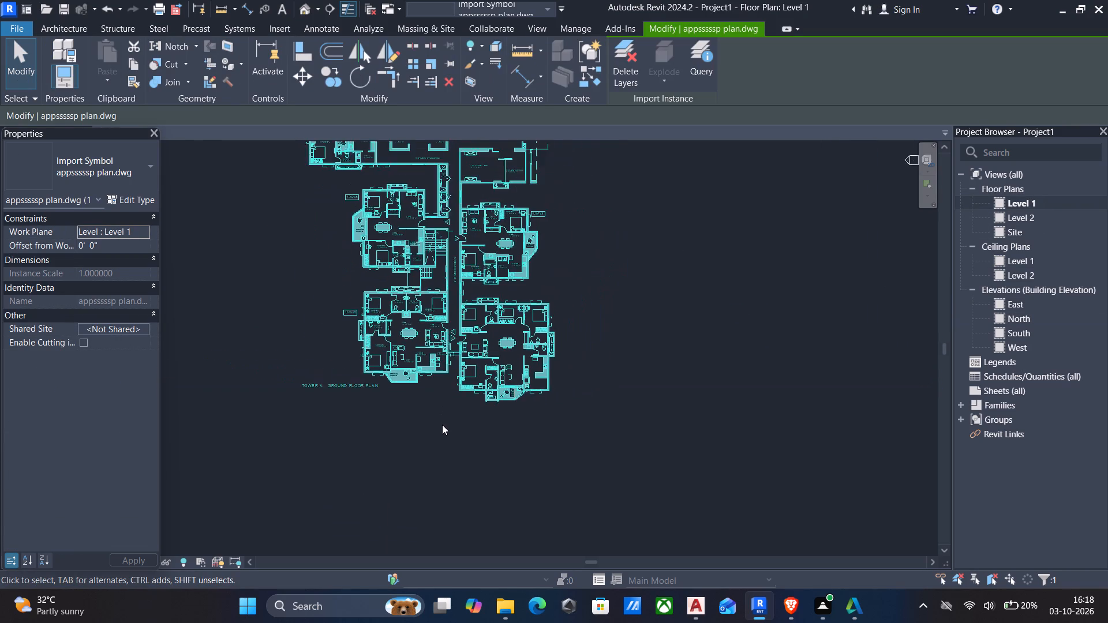
scroll(442, 425, "down", 2)
scroll(391, 335, "up", 9)
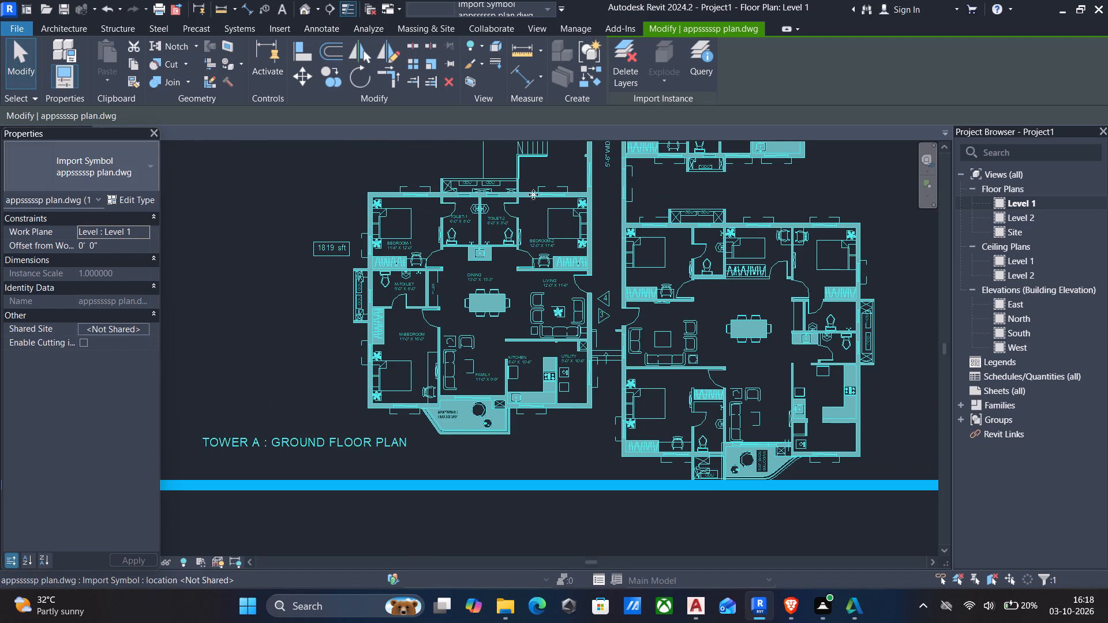
Open the default 3D view and inspect the flats of the linked apartment plan in it.
left_click(317, 14)
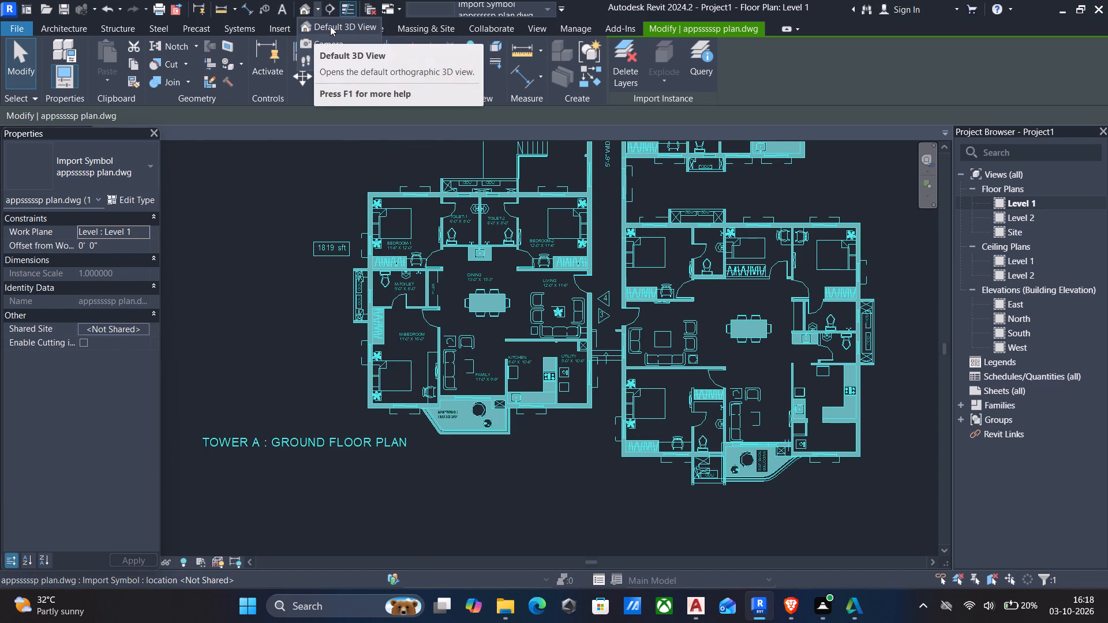
left_click(330, 26)
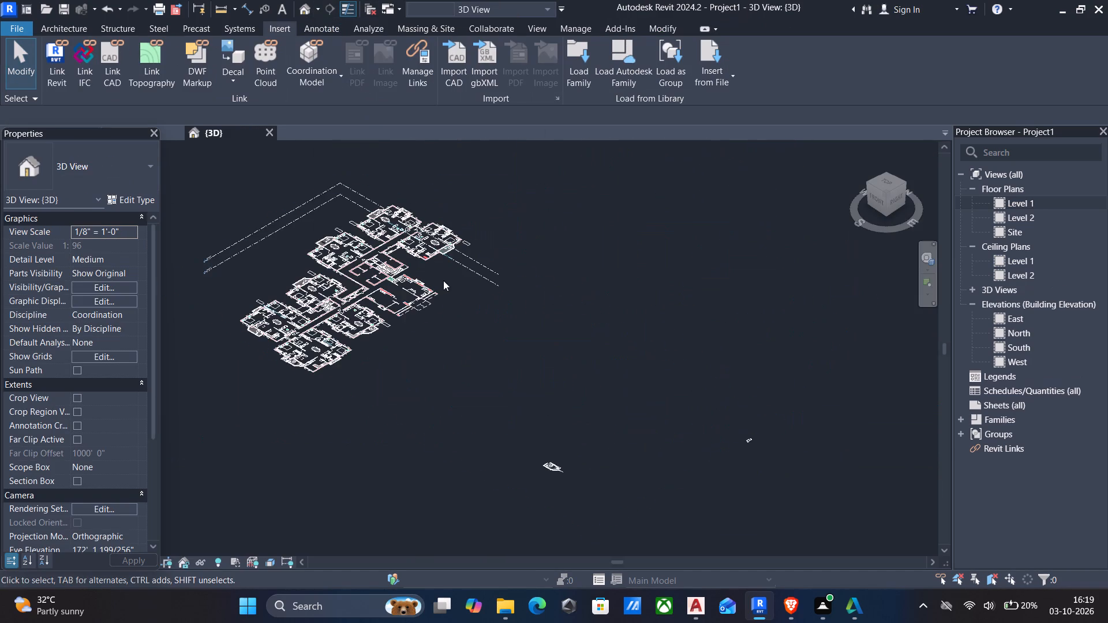
scroll(194, 353, "up", 4)
scroll(365, 302, "up", 11)
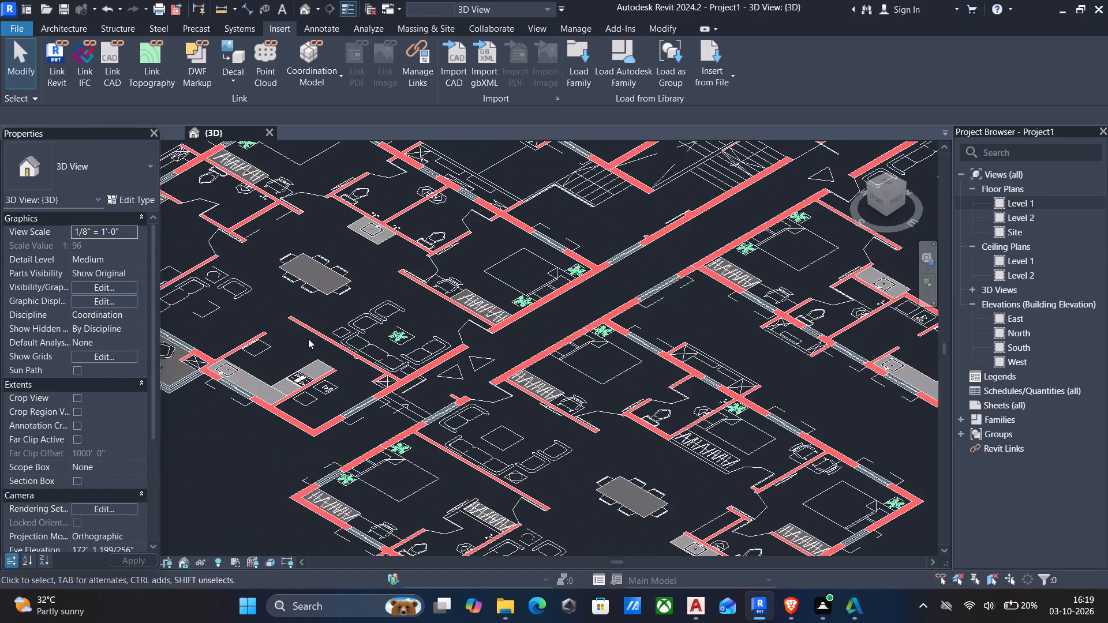
Examine the flats, the overall layout and the site boundary of the linked apartment plan in the 3D view.
scroll(319, 356, "down", 4)
scroll(163, 316, "up", 7)
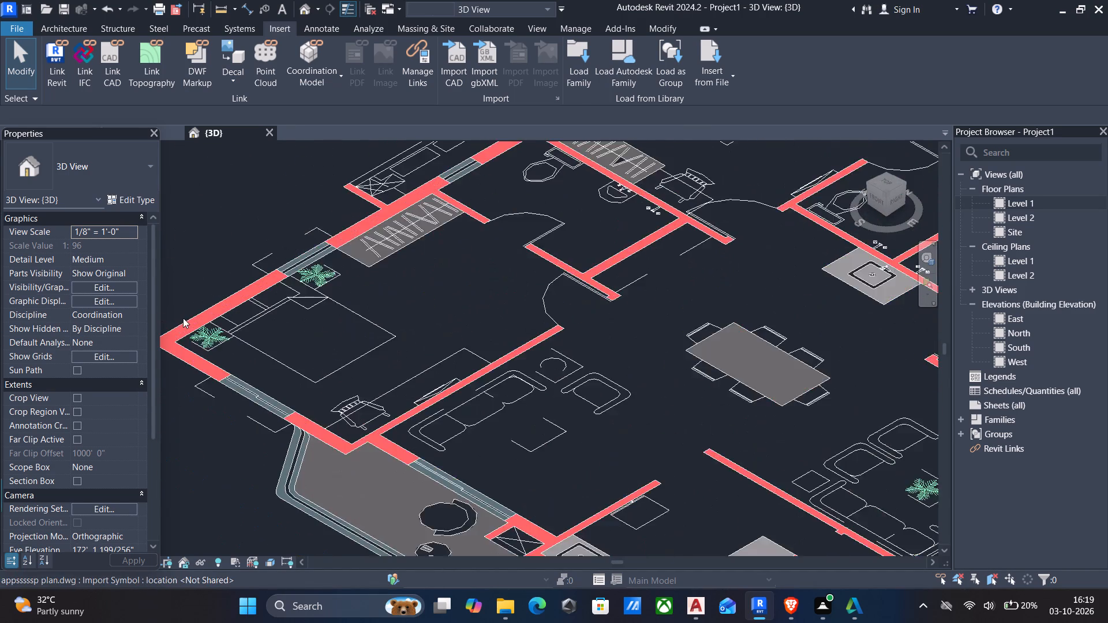
scroll(183, 318, "up", 7)
scroll(233, 345, "down", 12)
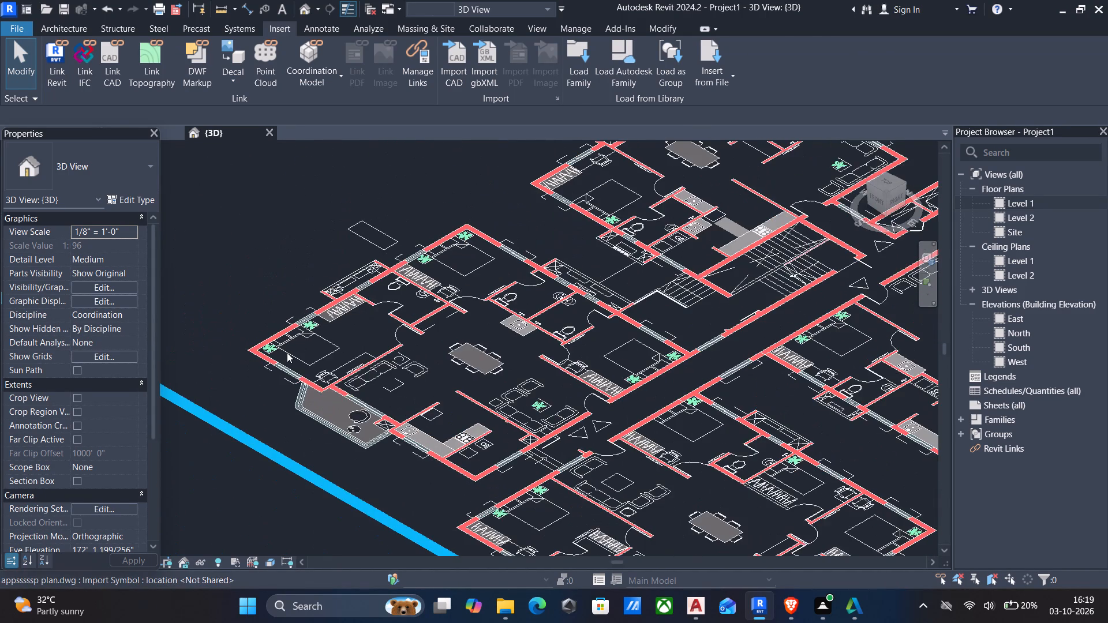
scroll(282, 353, "down", 2)
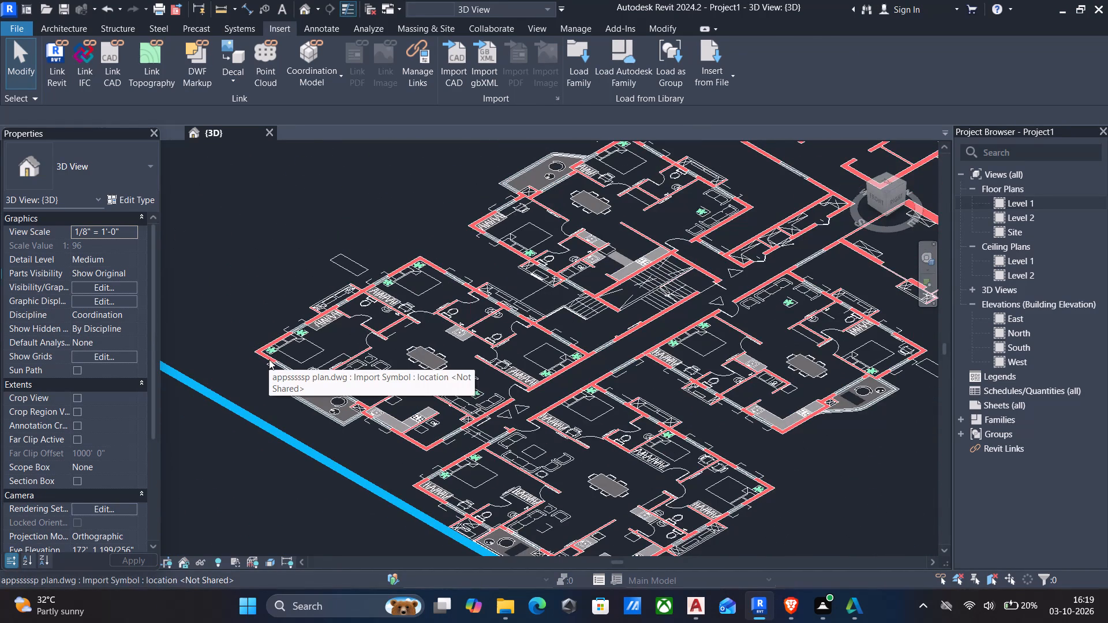
scroll(269, 359, "down", 1)
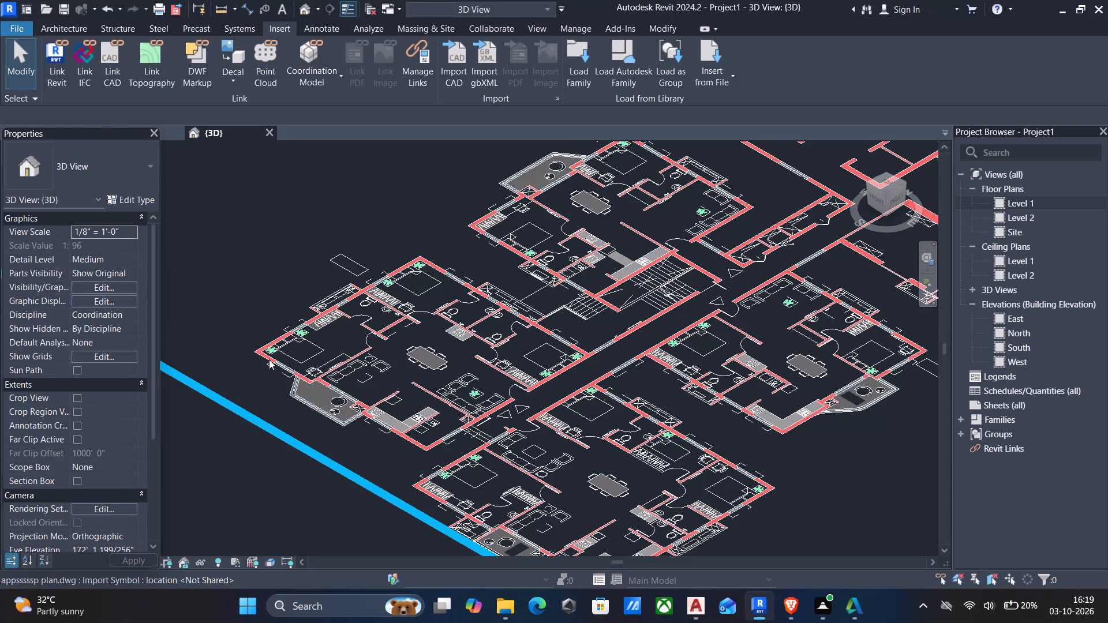
scroll(269, 359, "down", 8)
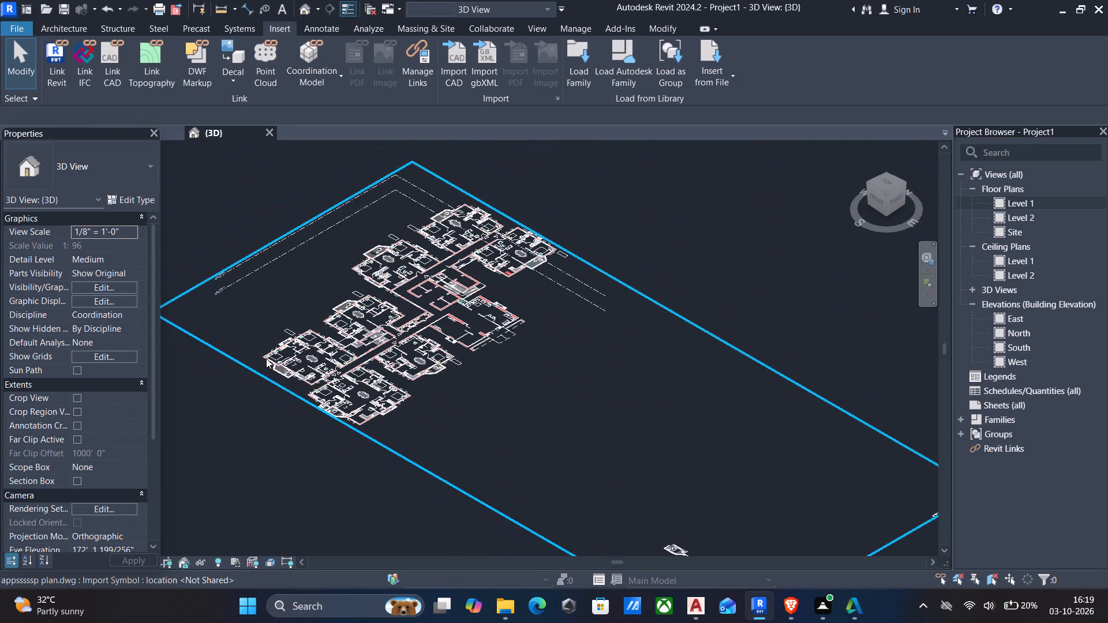
scroll(266, 358, "down", 1)
scroll(381, 329, "up", 1)
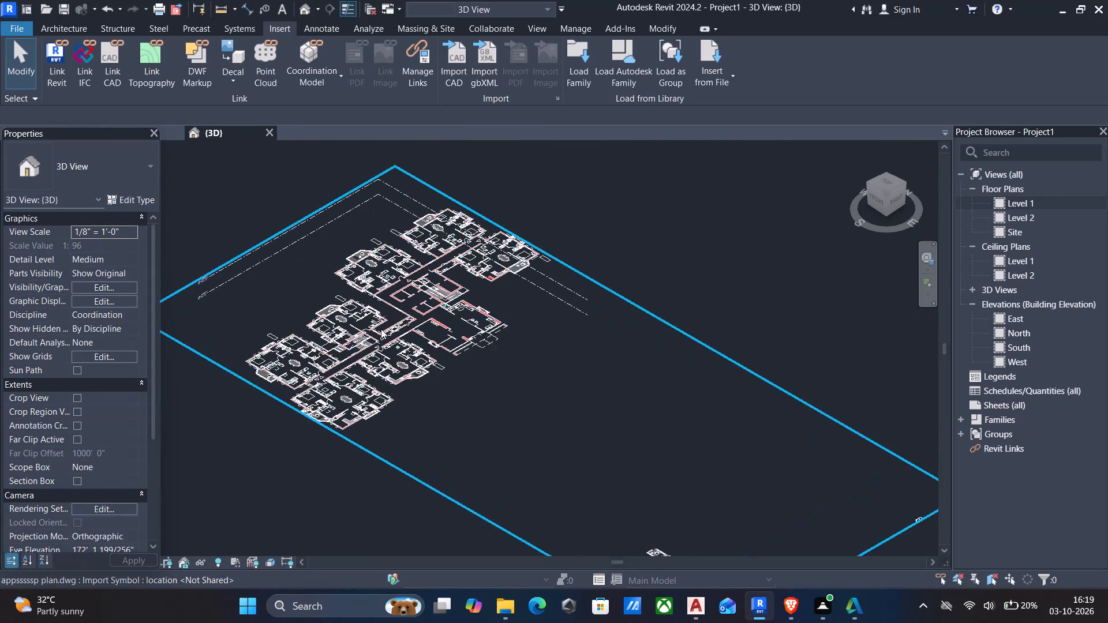
scroll(375, 347, "down", 1)
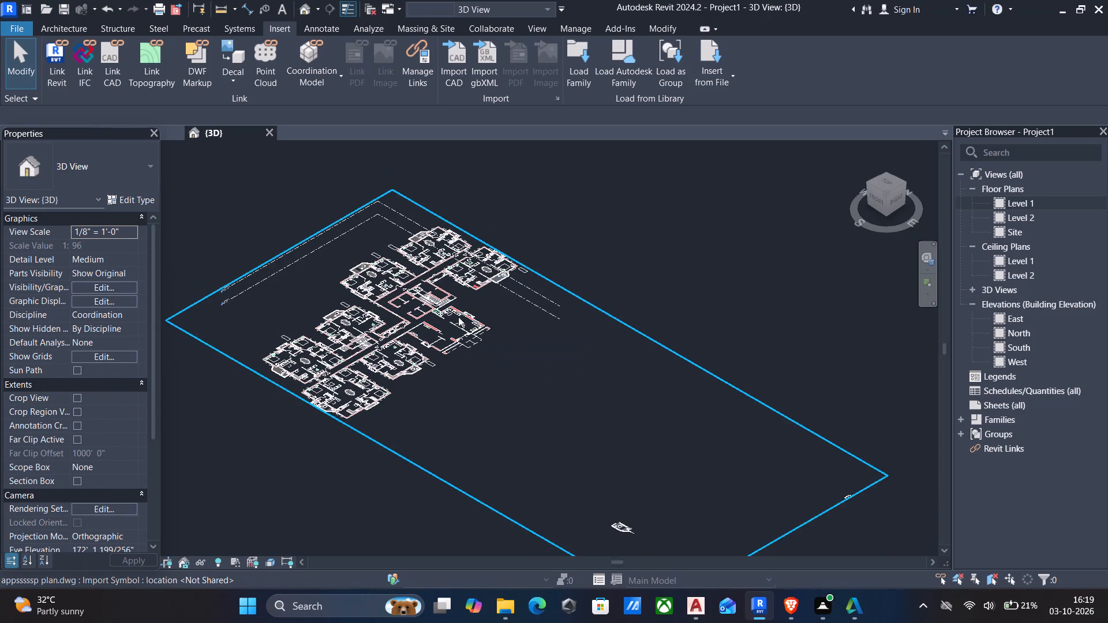
scroll(475, 258, "up", 2)
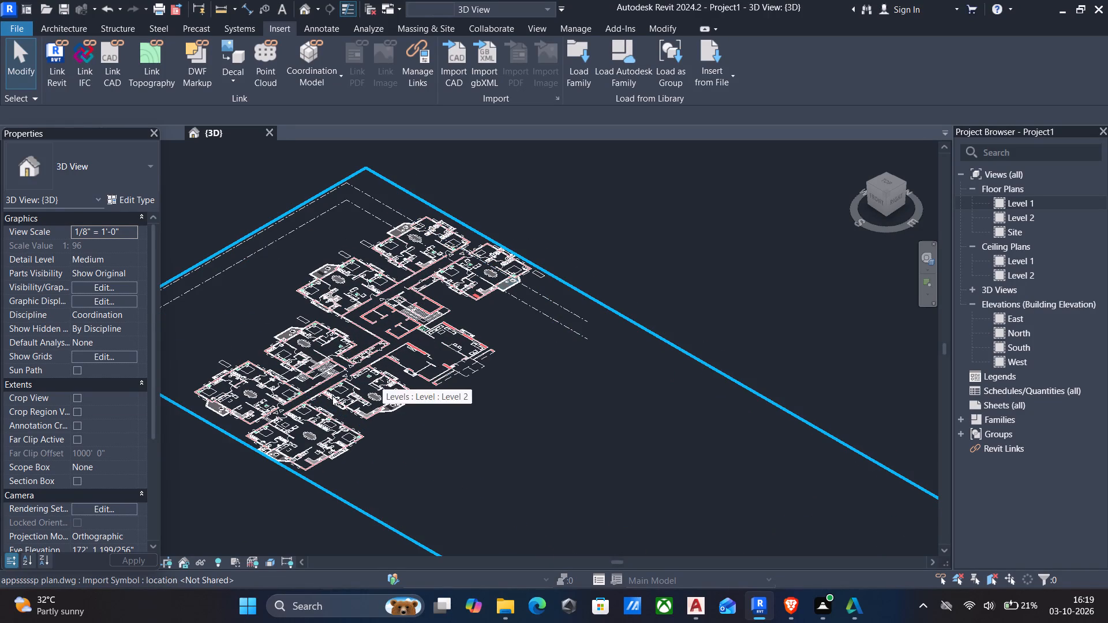
Draw a Generic - 8" wall on Level 1, 20' high and about 5'-7" long, over a short bathroom partition of the linked plan.
left_click(62, 30)
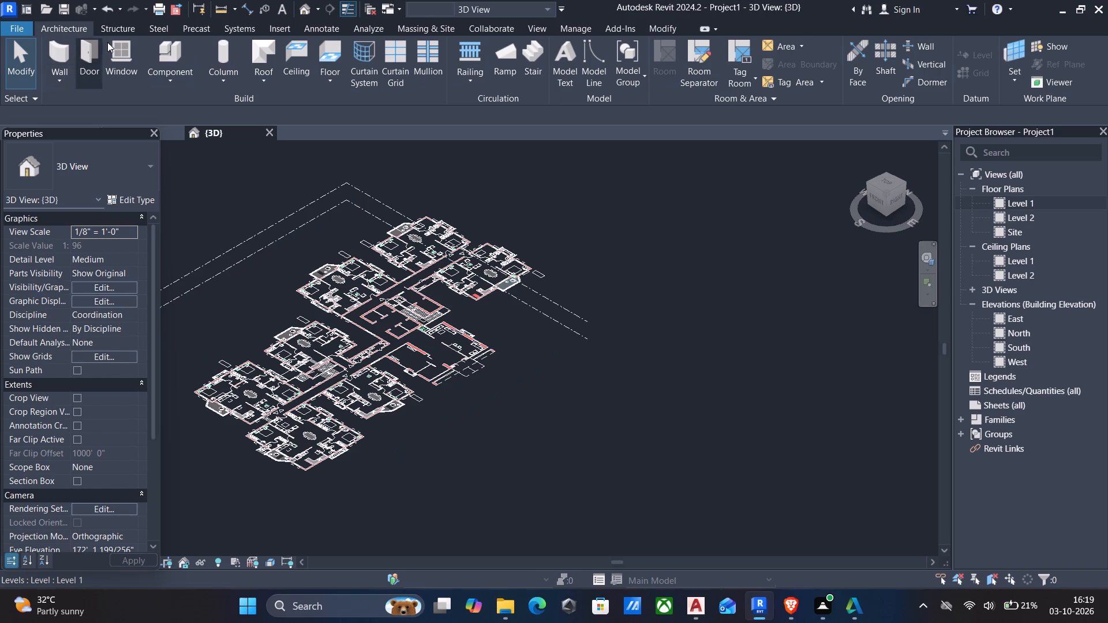
left_click(53, 80)
left_click(122, 108)
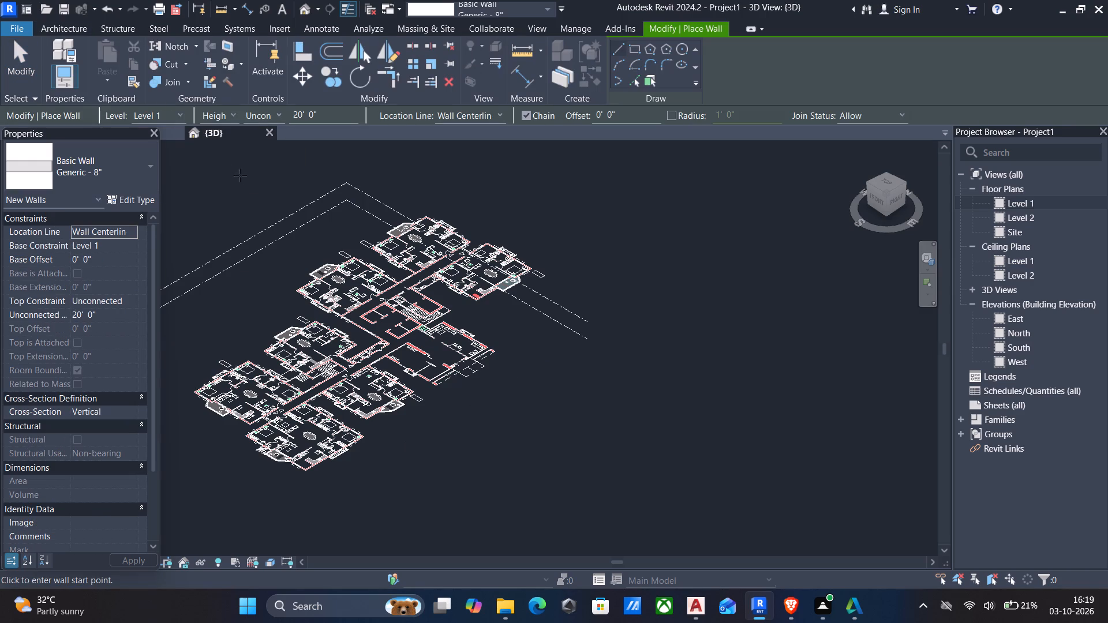
scroll(260, 337, "up", 11)
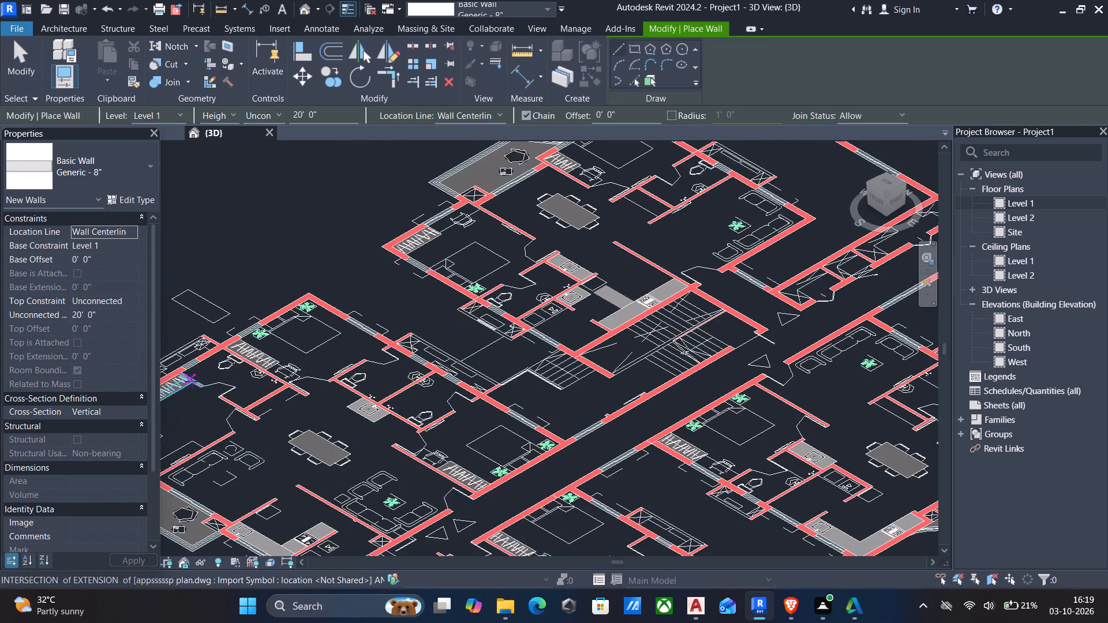
scroll(414, 414, "down", 7)
scroll(429, 421, "up", 6)
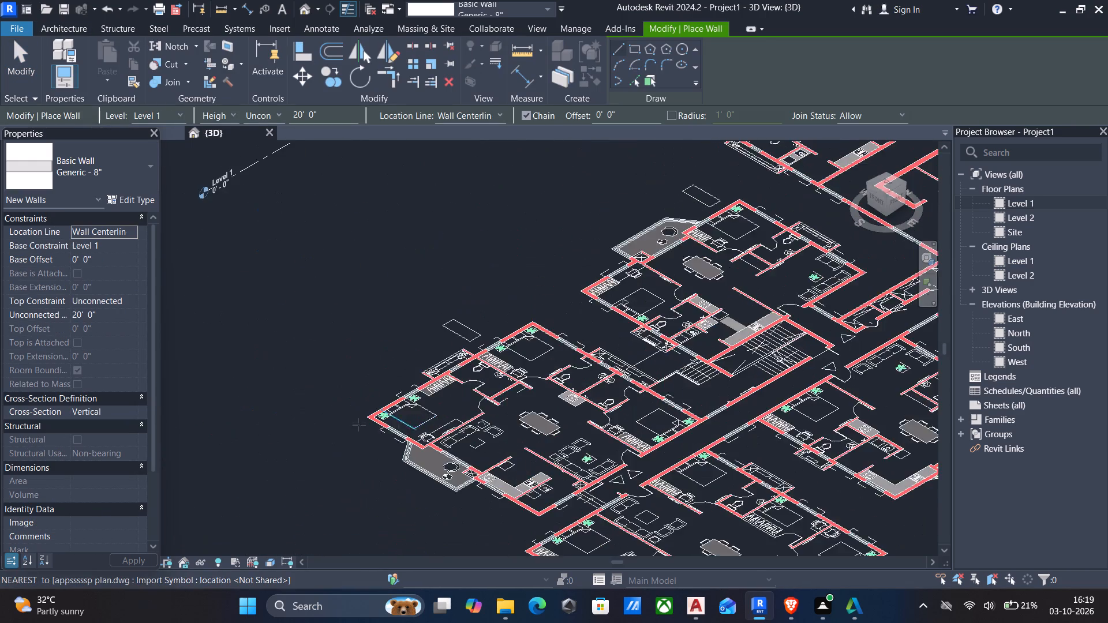
scroll(359, 425, "up", 17)
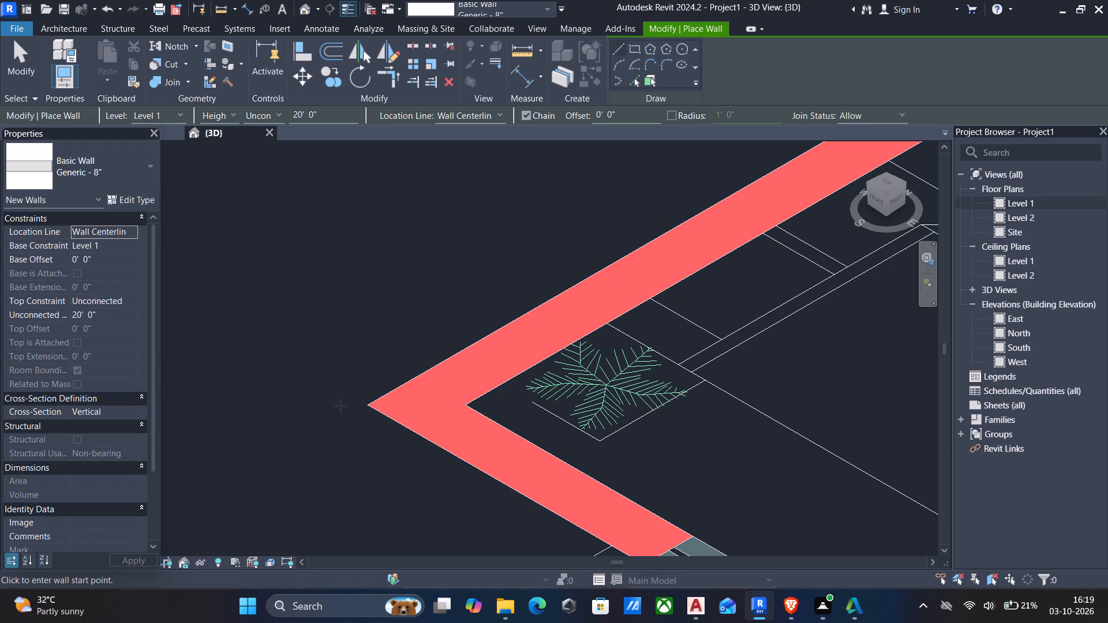
scroll(252, 406, "down", 2)
scroll(306, 348, "down", 9)
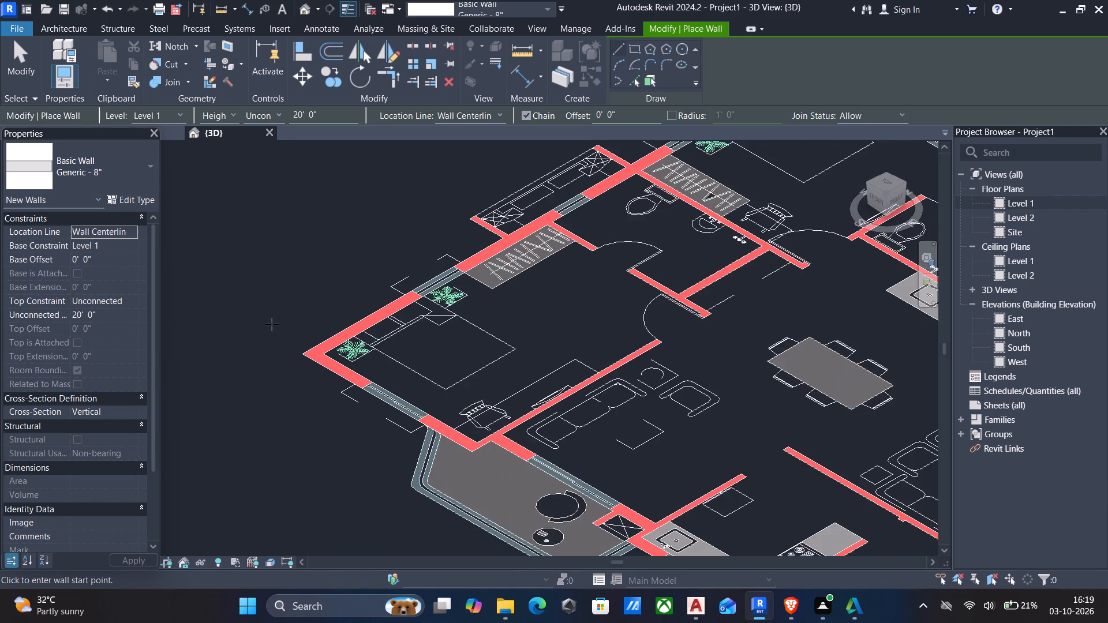
scroll(263, 324, "down", 4)
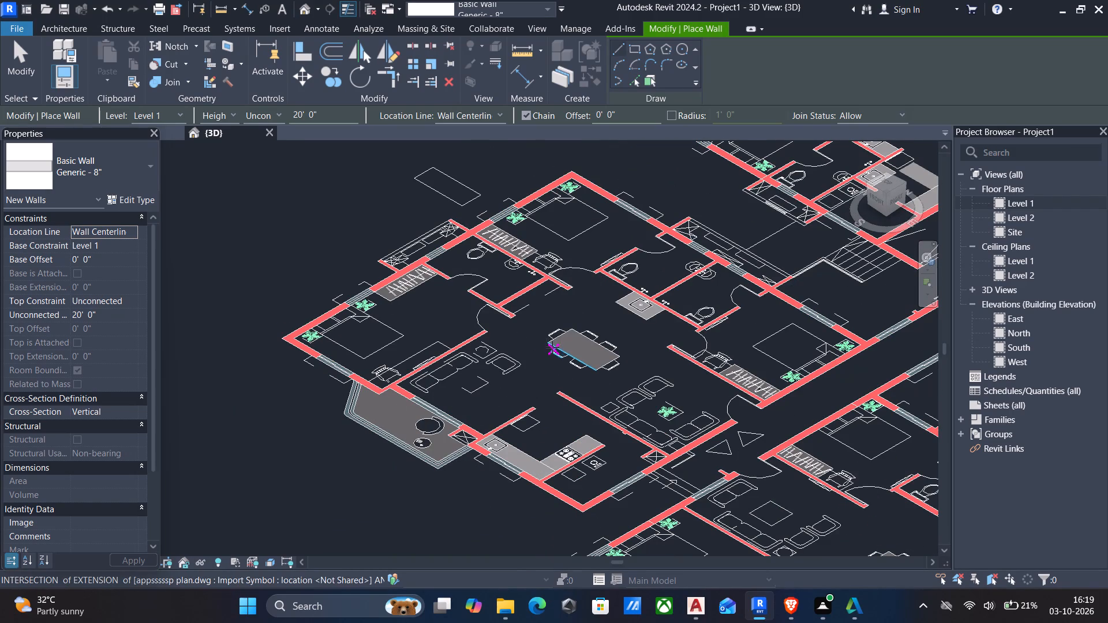
scroll(541, 343, "up", 8)
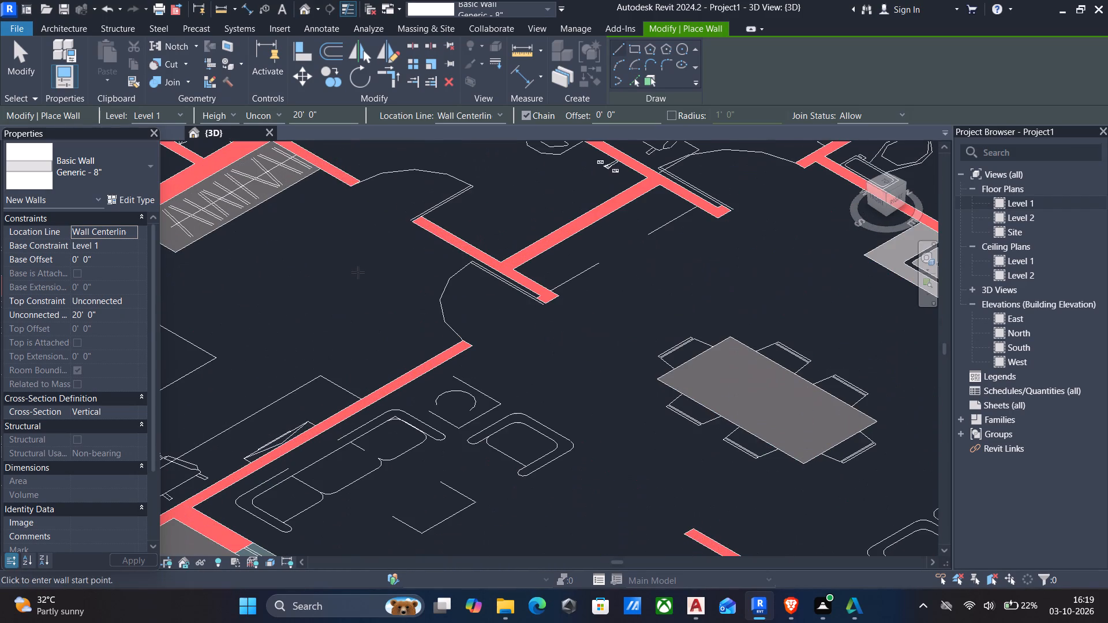
scroll(433, 230, "up", 8)
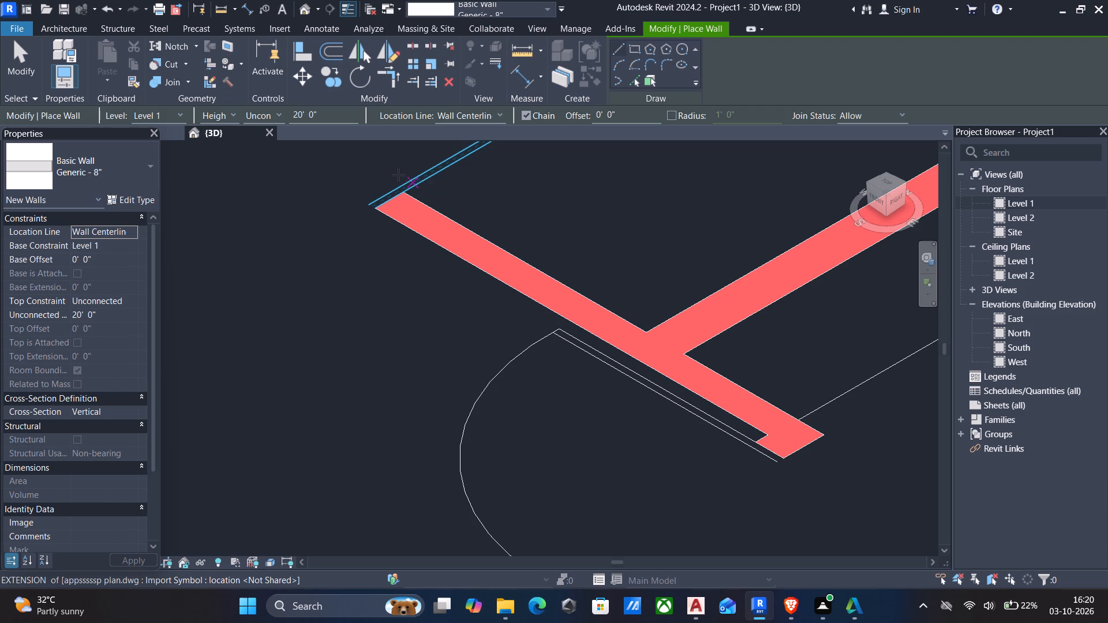
left_click(405, 193)
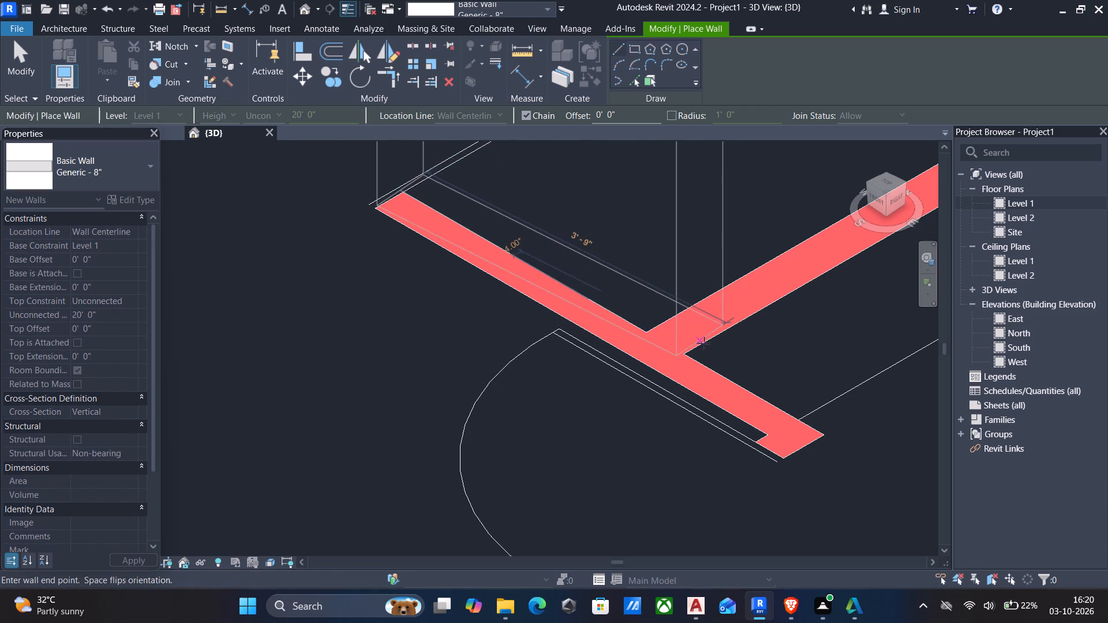
left_click(803, 443)
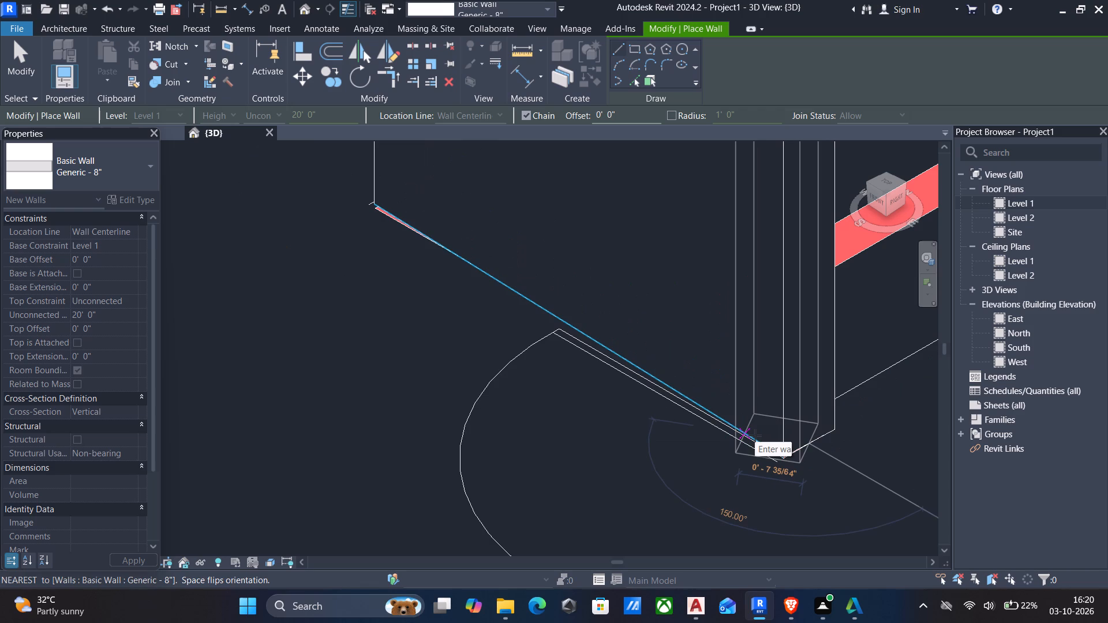
key("space")
key("space")
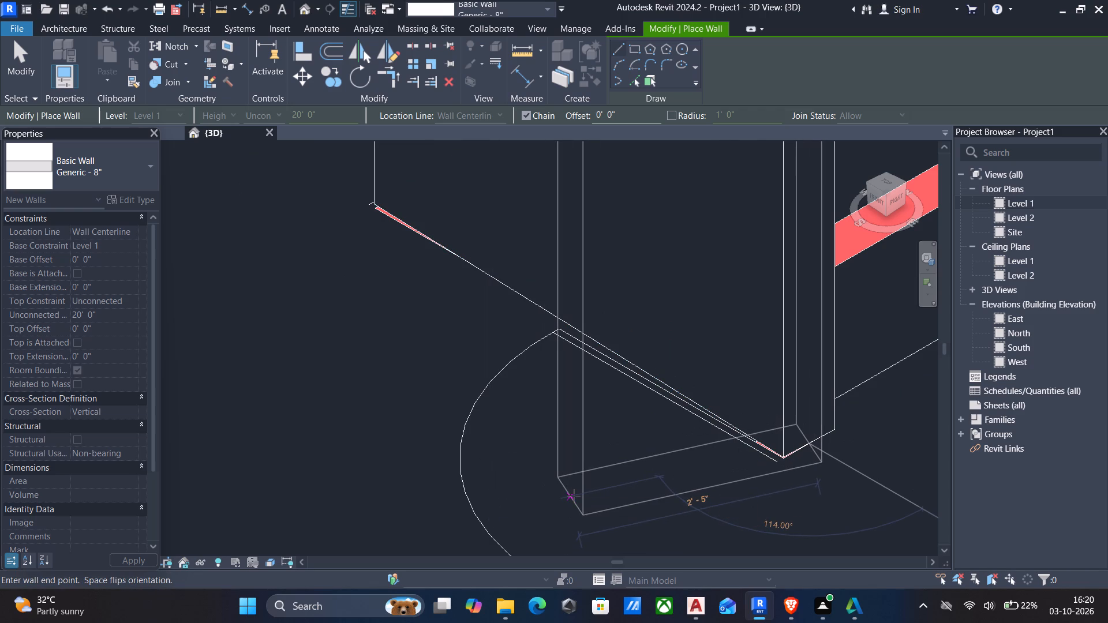
key("Escape")
key("Escape")
scroll(546, 480, "down", 6)
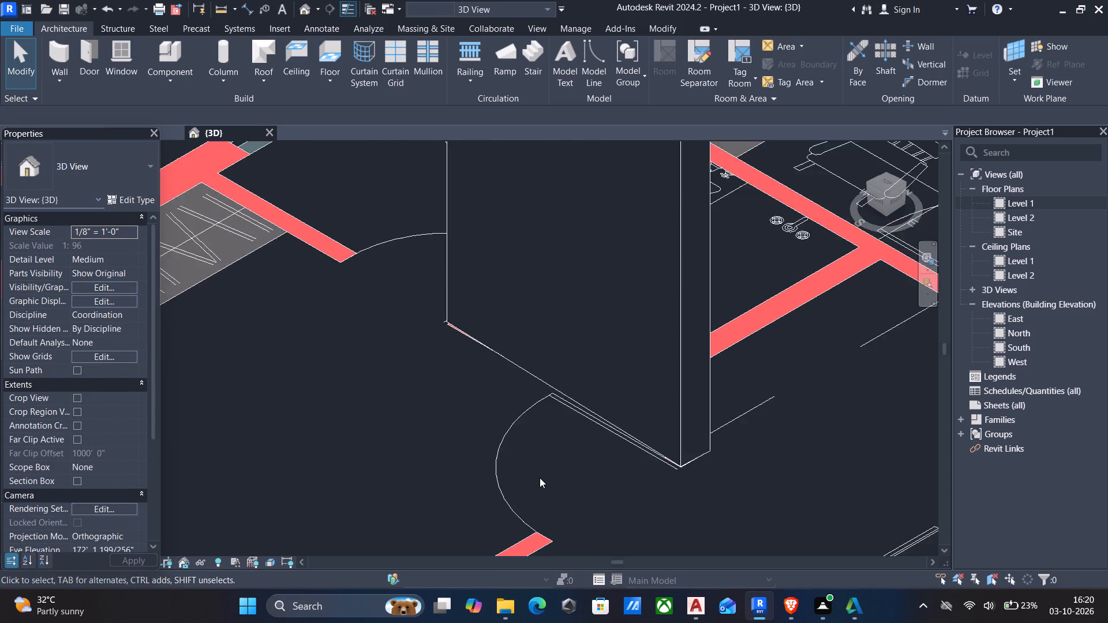
scroll(540, 478, "down", 13)
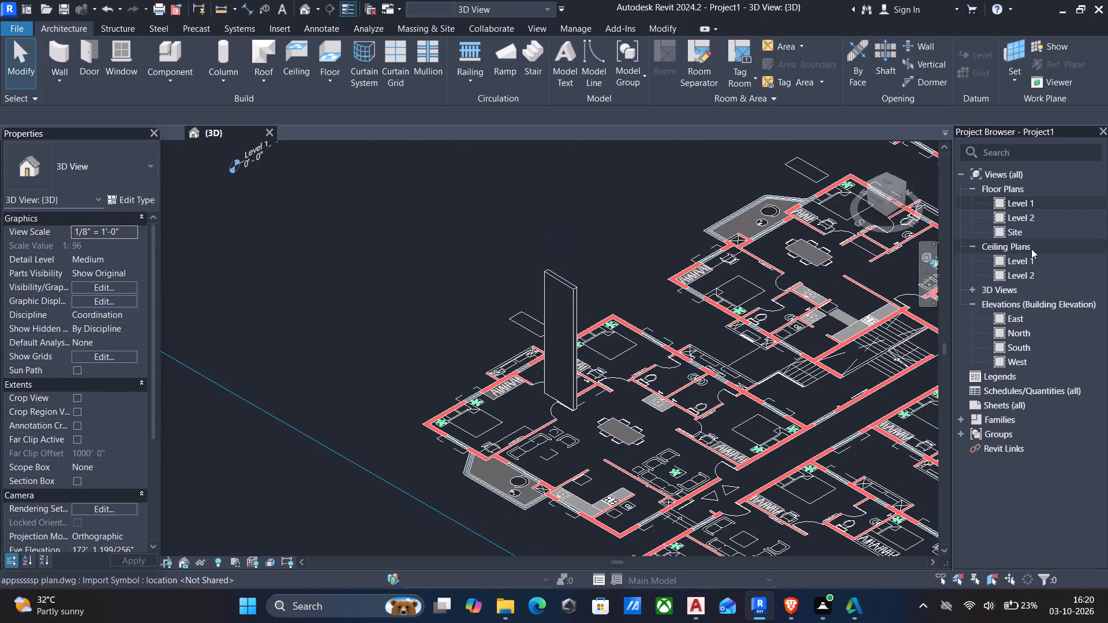
Open the North elevation view and examine the wall's height against the Level 1 and Level 2 lines.
double_click(1019, 335)
scroll(898, 294, "up", 2)
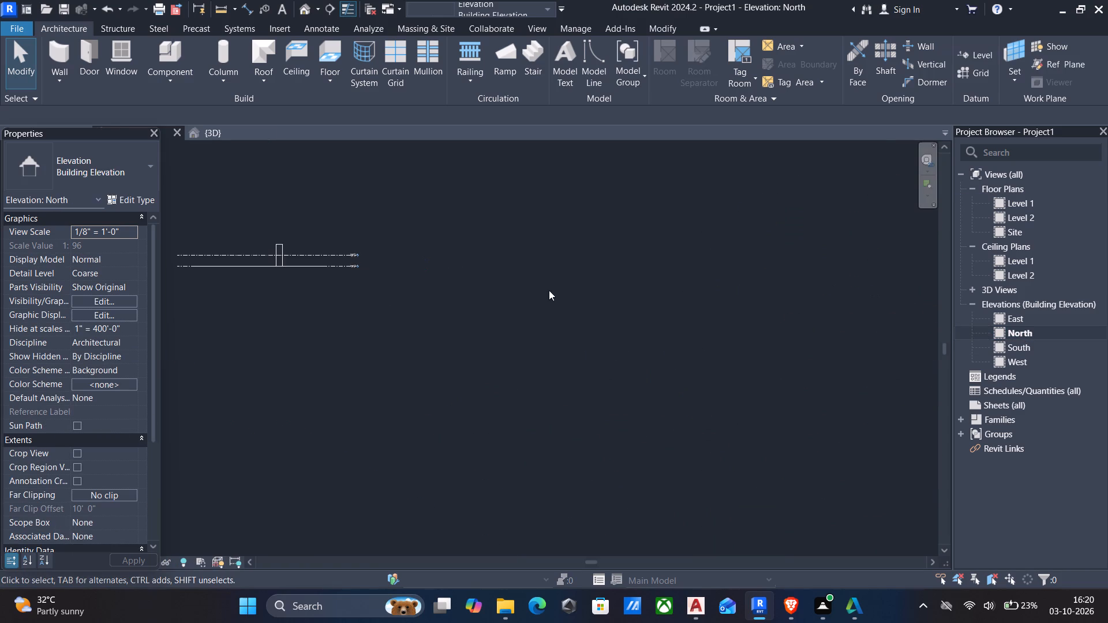
scroll(396, 305, "down", 2)
scroll(449, 284, "up", 2)
scroll(279, 264, "up", 1)
scroll(518, 285, "down", 3)
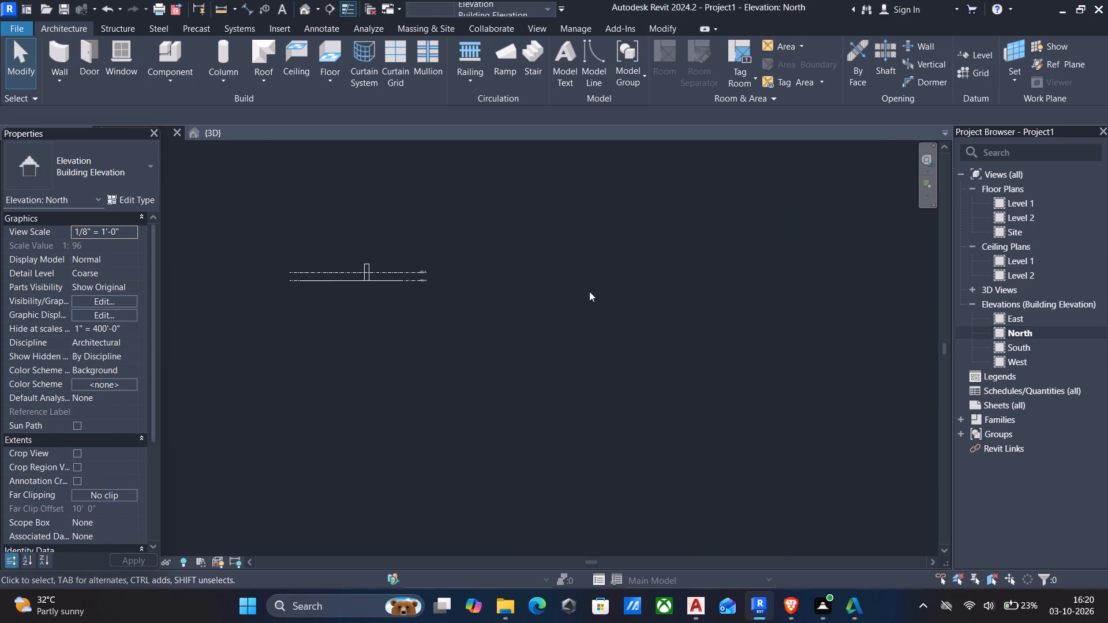
scroll(589, 291, "down", 3)
scroll(452, 284, "up", 9)
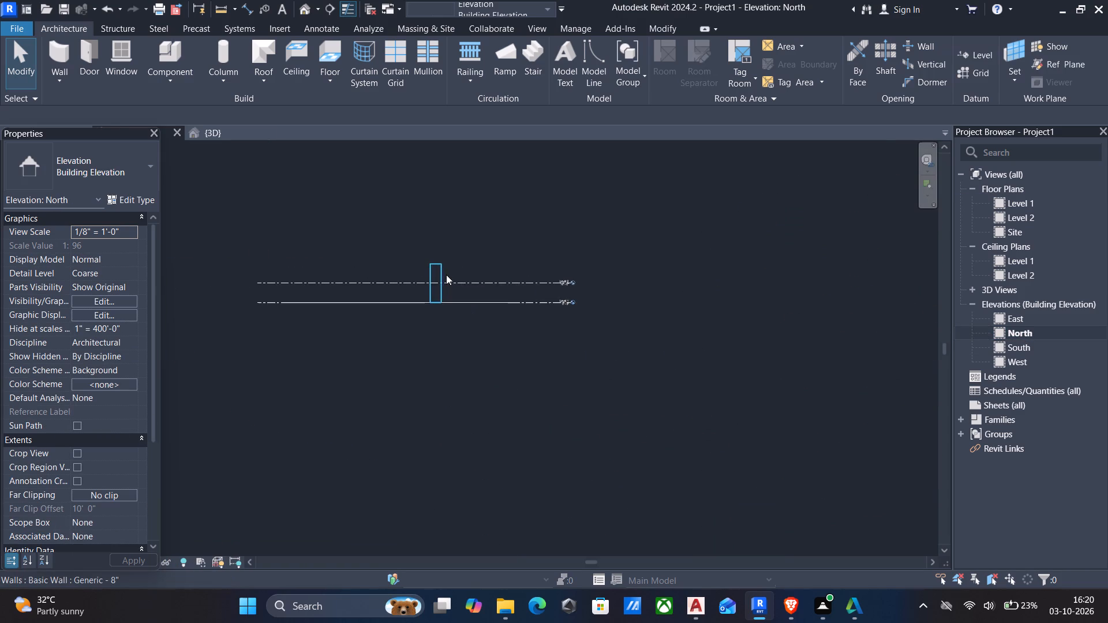
scroll(446, 275, "up", 6)
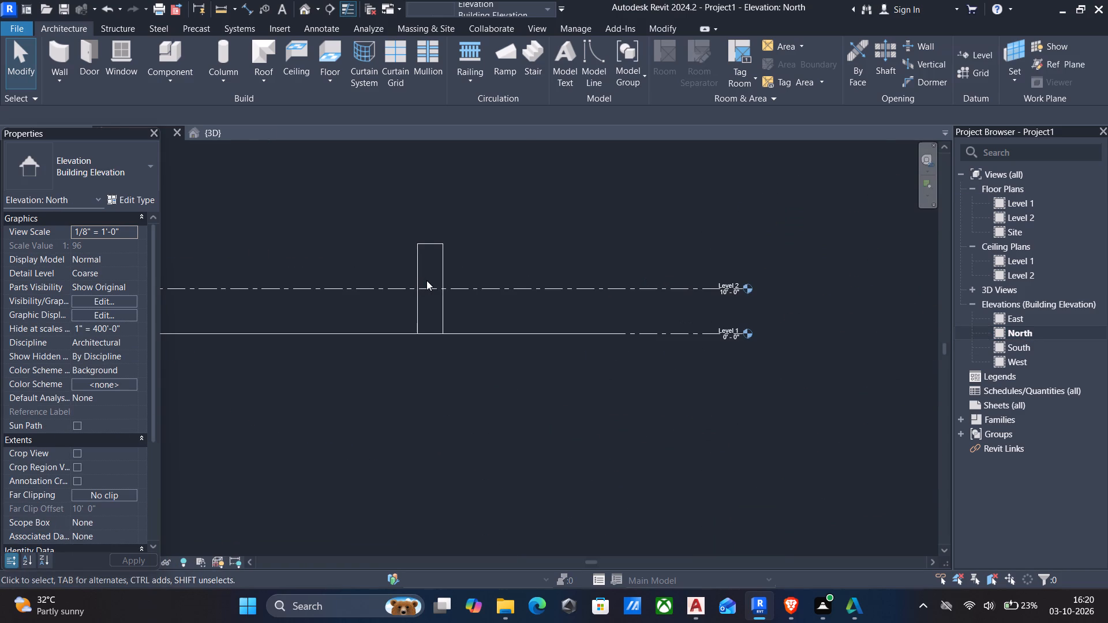
scroll(426, 280, "up", 1)
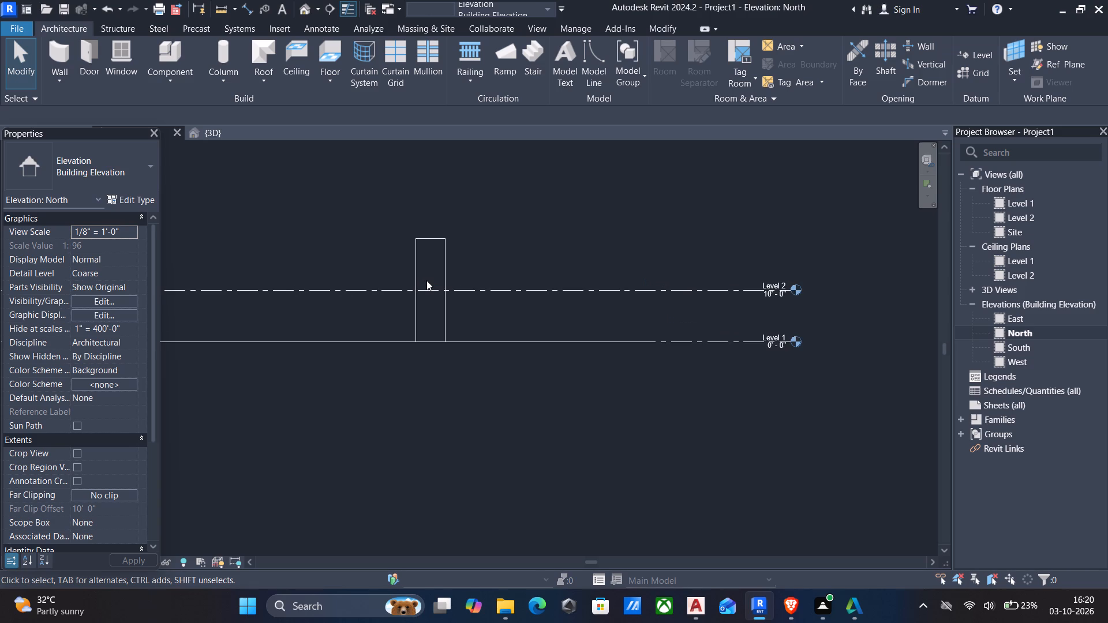
scroll(426, 280, "down", 3)
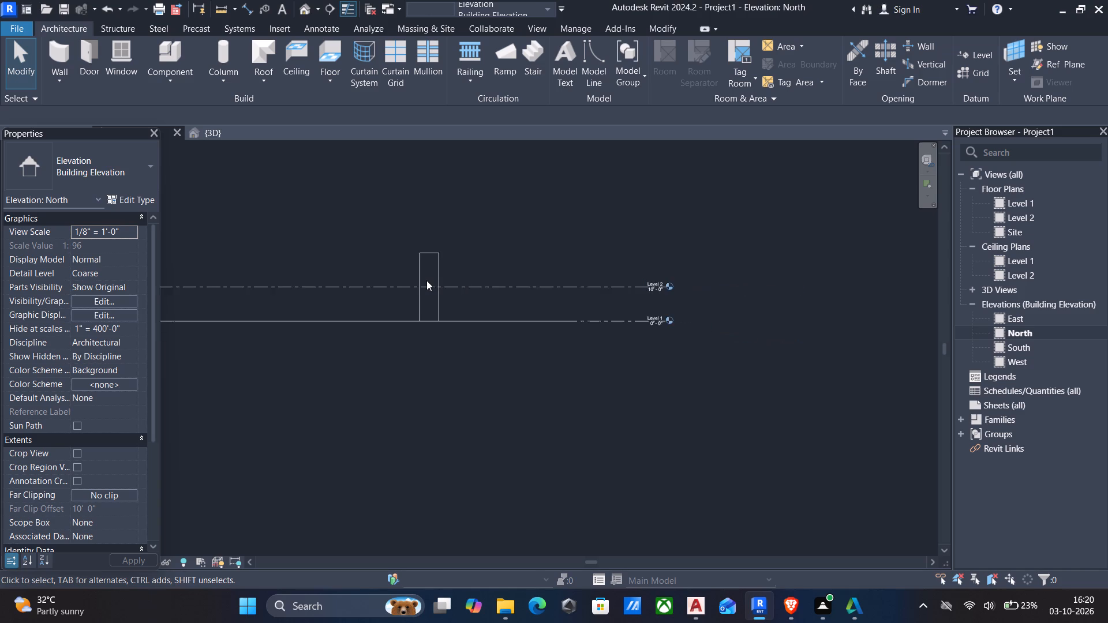
scroll(426, 280, "down", 10)
scroll(426, 280, "up", 2)
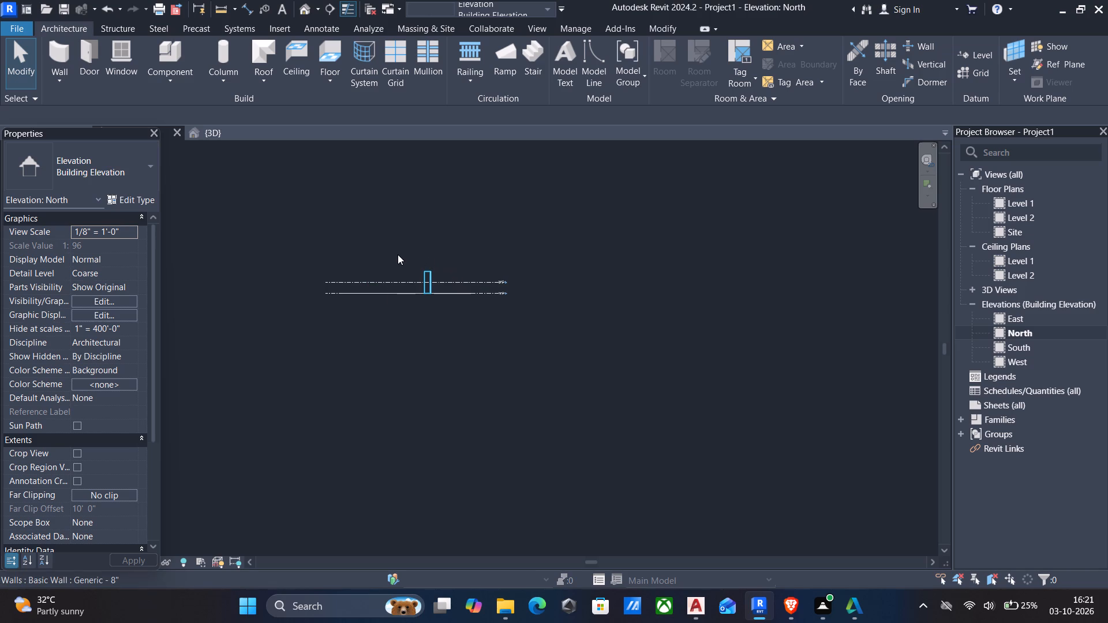
scroll(402, 256, "up", 4)
middle_click_drag(428, 276, 440, 237)
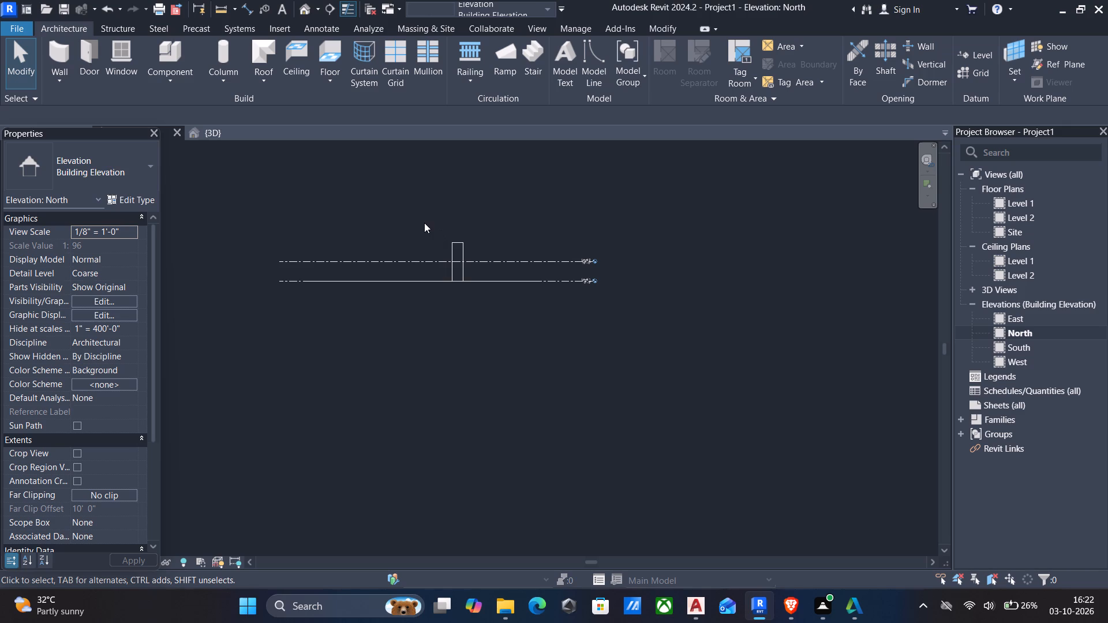
left_click_drag(437, 220, 465, 297)
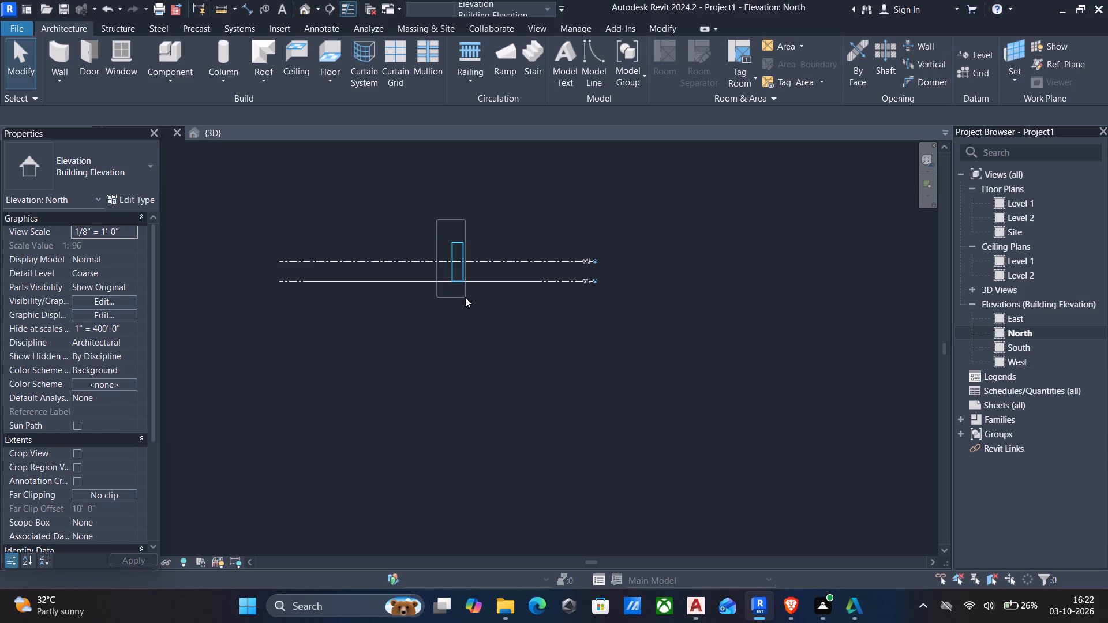
left_click_drag(465, 297, 436, 226)
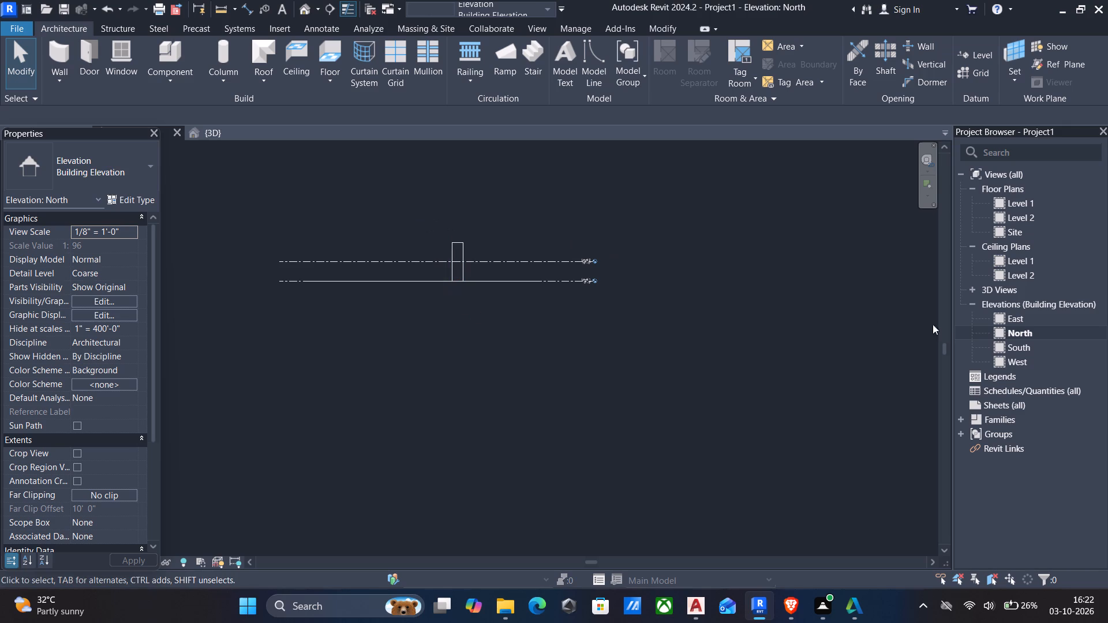
In the South elevation, draw a full-width level offset 6" above Level 2, ending in line with the existing level heads.
double_click(1025, 348)
scroll(319, 320, "up", 1)
middle_click_drag(319, 320, 589, 293)
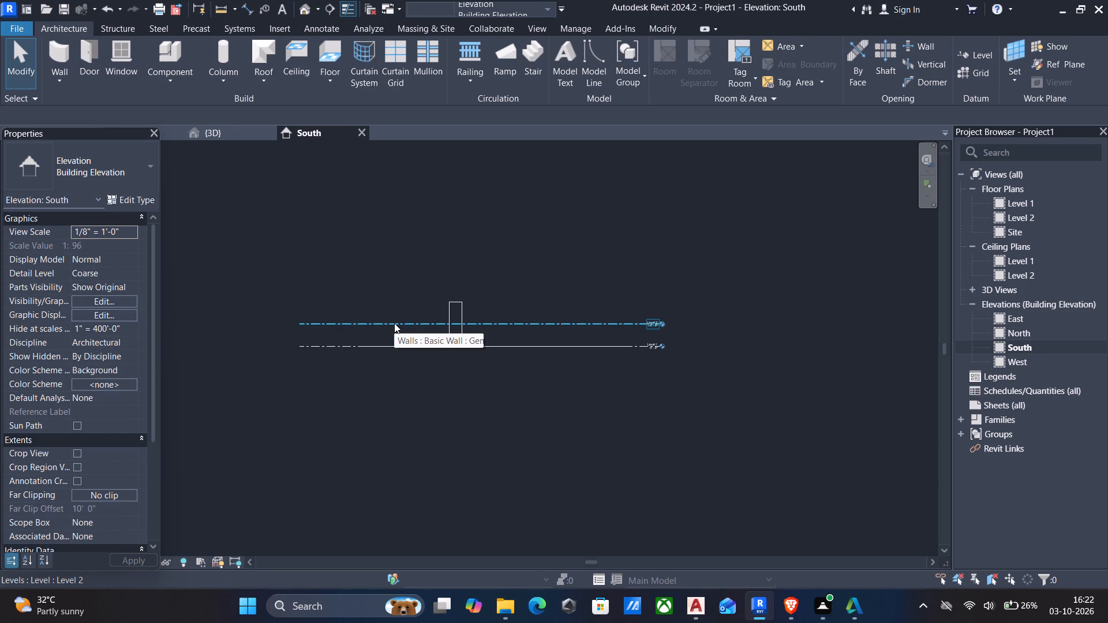
type("ll")
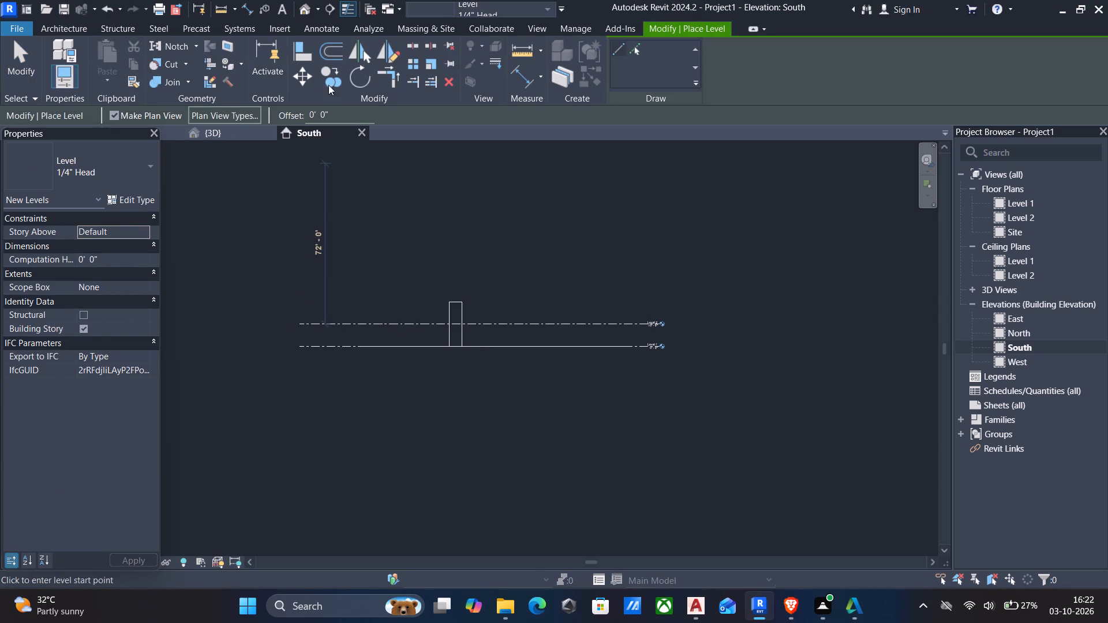
left_click_drag(351, 110, 219, 113)
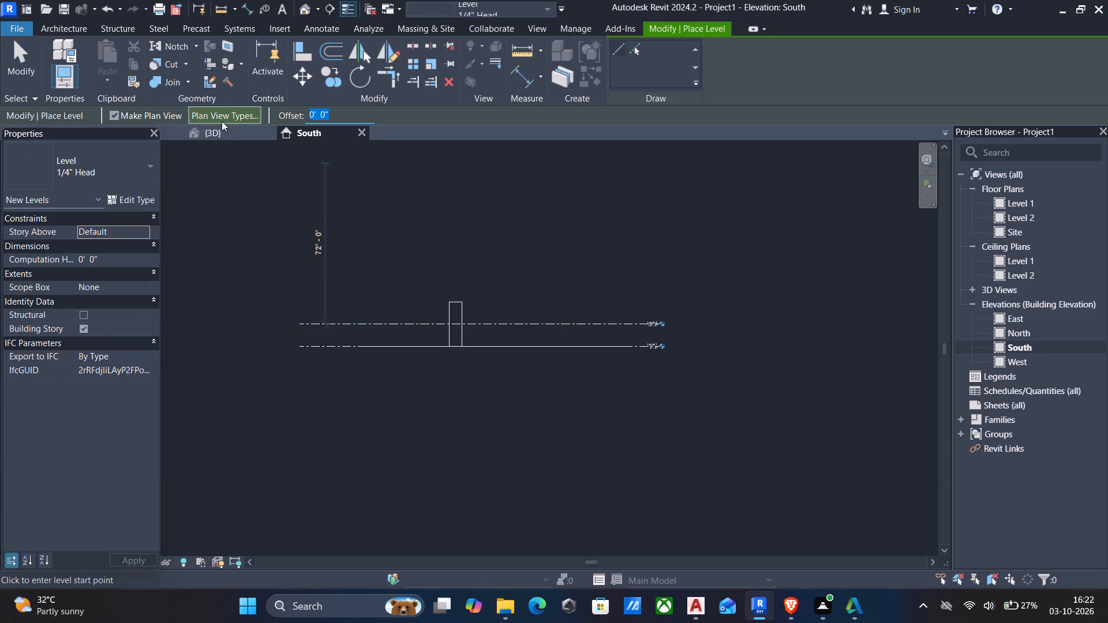
type("6\"")
left_click(300, 322)
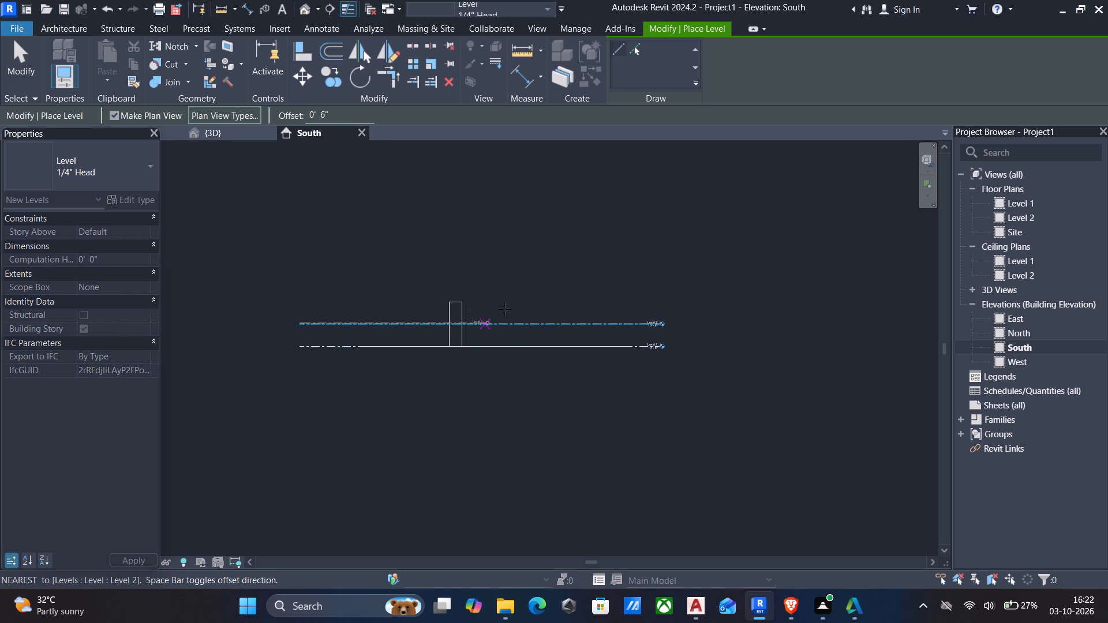
scroll(589, 313, "up", 4)
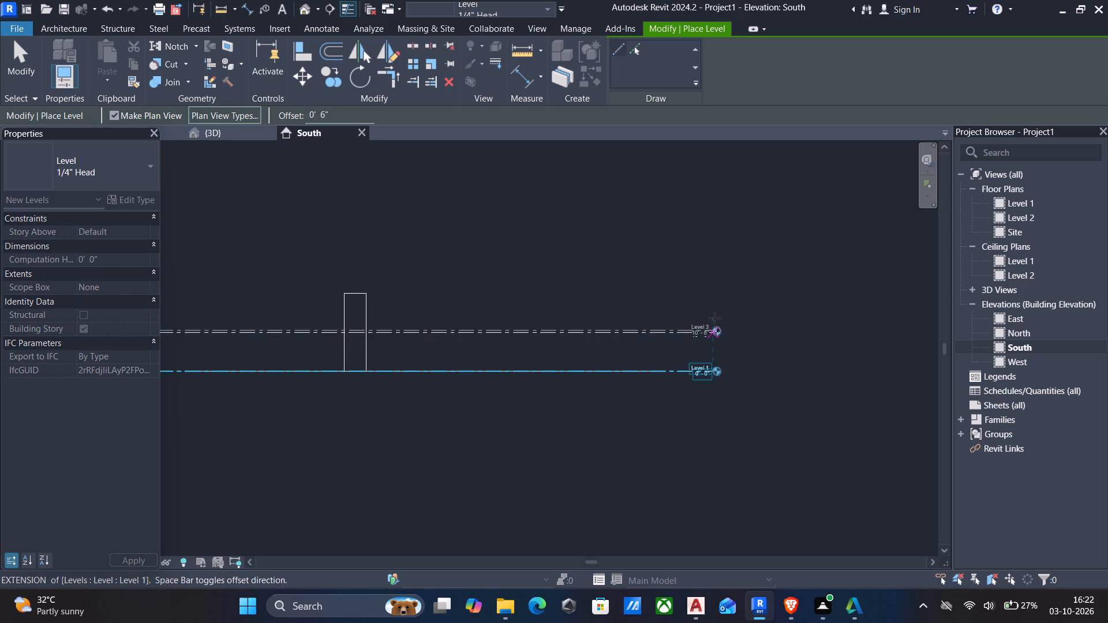
left_click(714, 318)
key("Escape")
scroll(688, 323, "down", 4)
middle_click(687, 323)
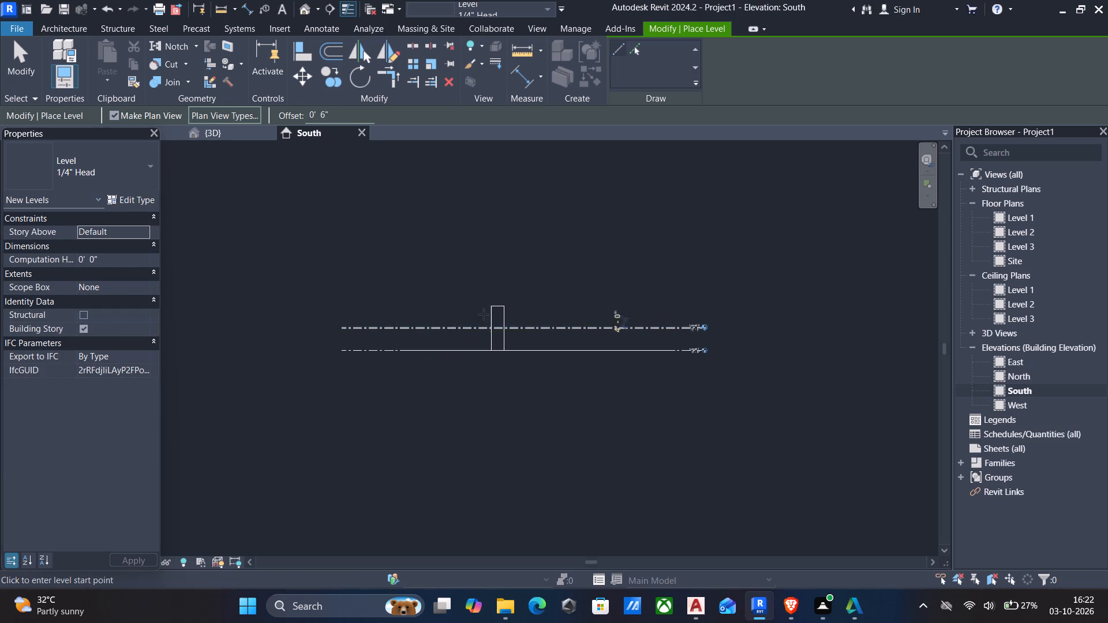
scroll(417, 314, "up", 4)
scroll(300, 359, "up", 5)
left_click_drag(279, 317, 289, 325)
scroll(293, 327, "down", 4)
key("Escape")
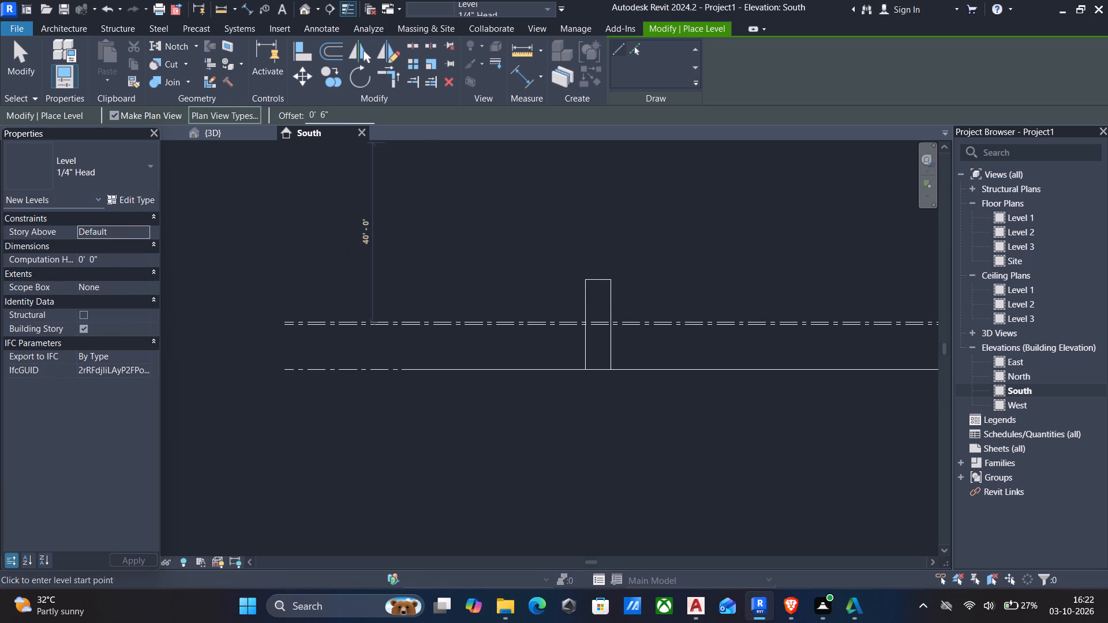
Draw a full-width level offset 10' above Level 3, with its head aligned to the heads of the levels below.
left_click_drag(338, 117, 84, 102)
type("10'[")
scroll(324, 344, "up", 8)
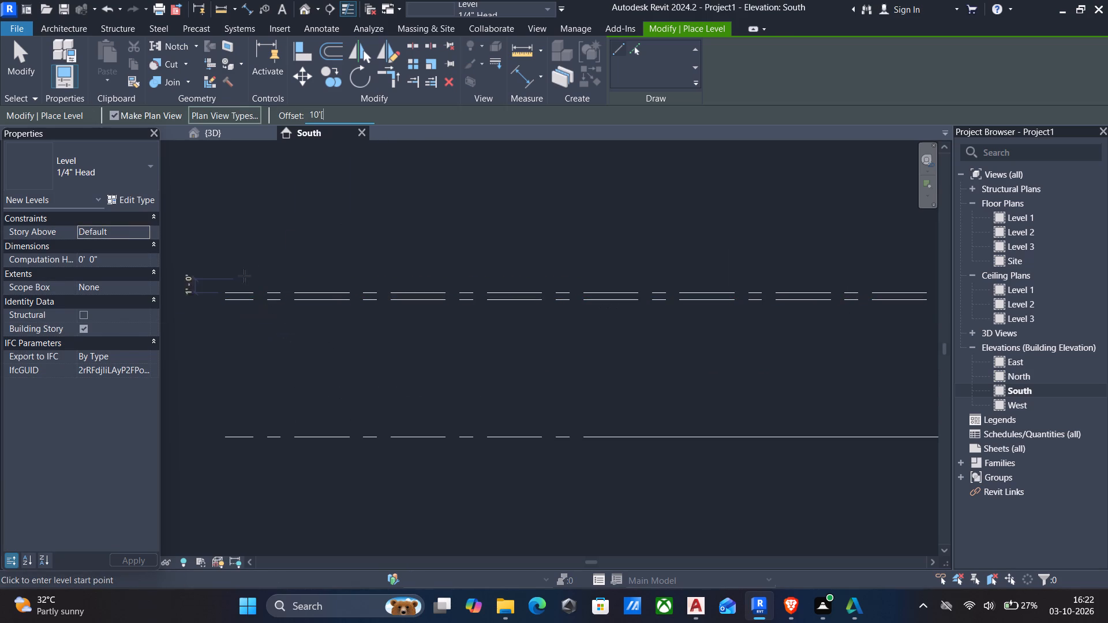
left_click(226, 290)
scroll(254, 295, "down", 4)
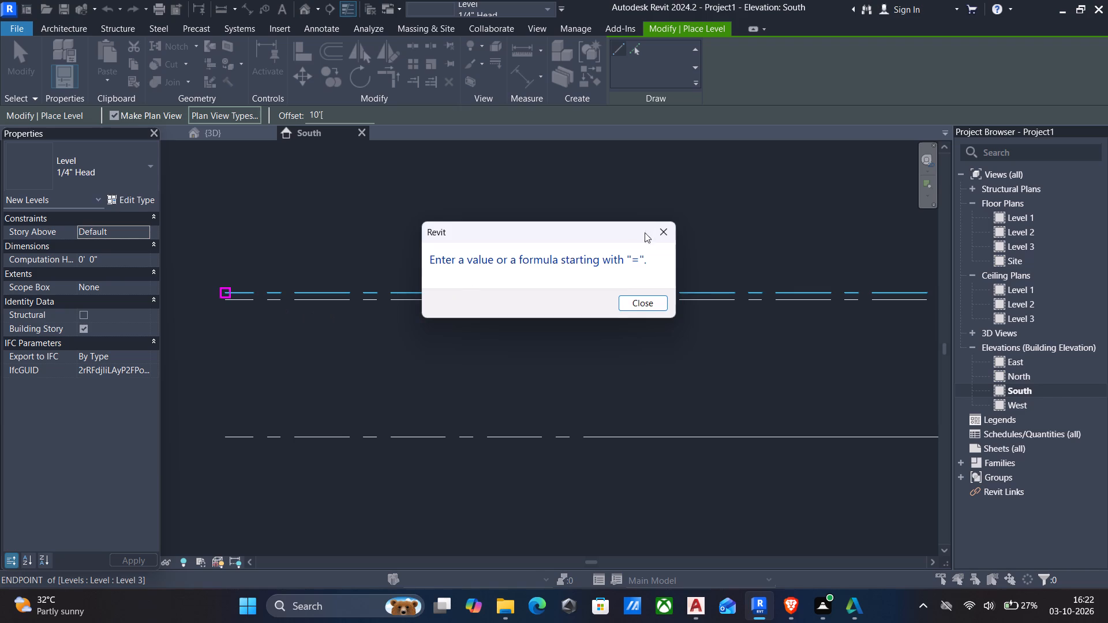
left_click(665, 226)
key("BackSpace")
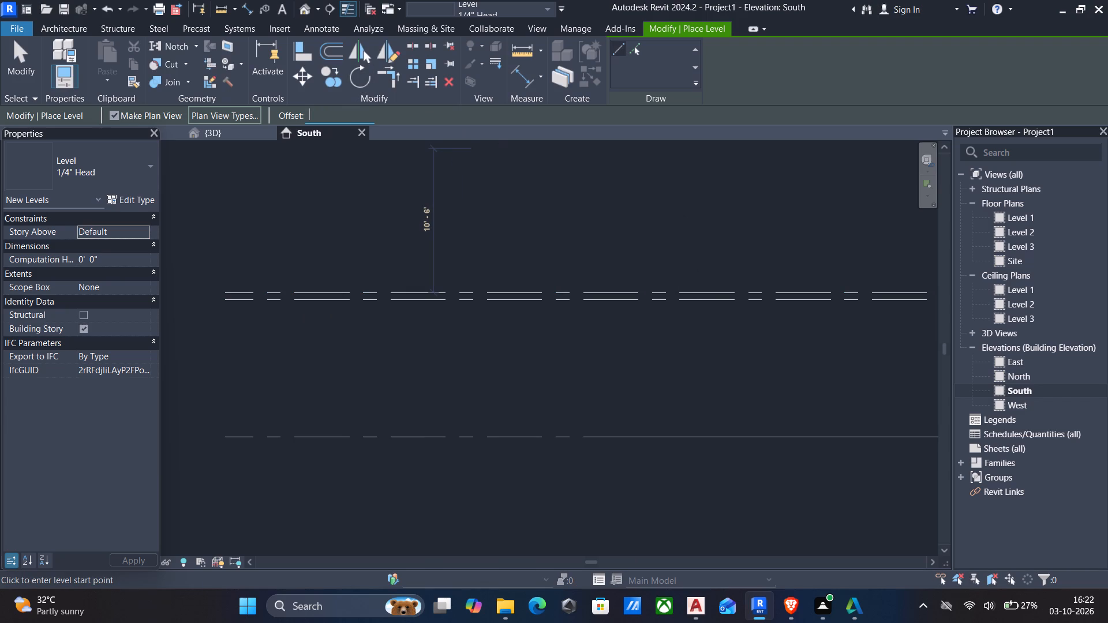
type("10'")
left_click(226, 292)
scroll(270, 294, "down", 3)
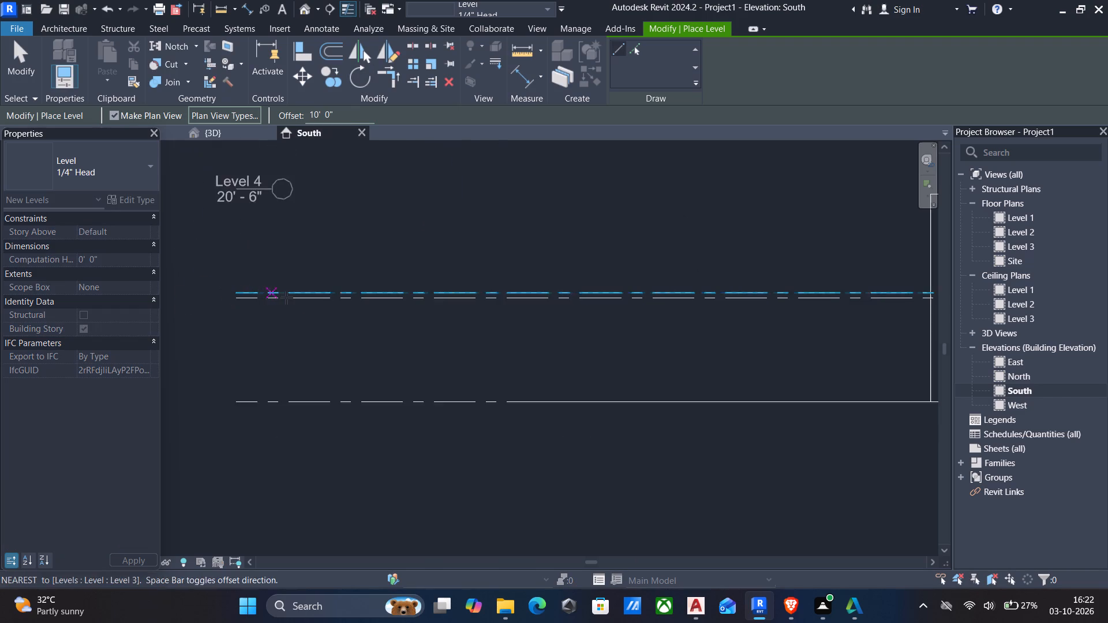
middle_click(343, 301)
scroll(345, 302, "down", 1)
scroll(418, 299, "up", 1)
middle_click_drag(418, 299, 310, 341)
scroll(302, 346, "down", 3)
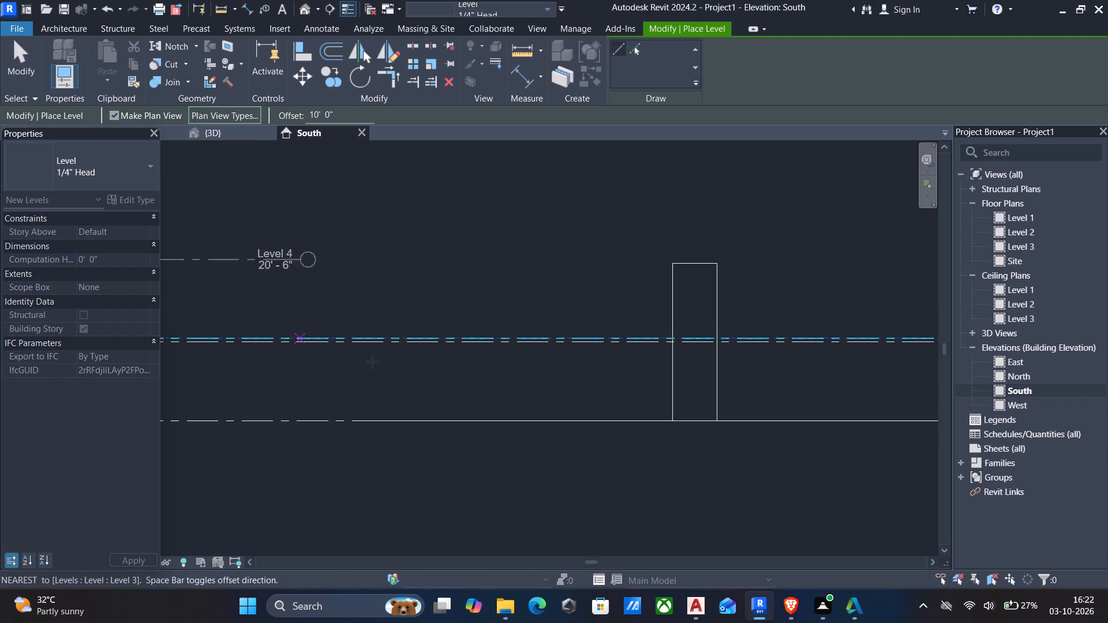
middle_click_drag(529, 360, 504, 366)
scroll(504, 366, "down", 4)
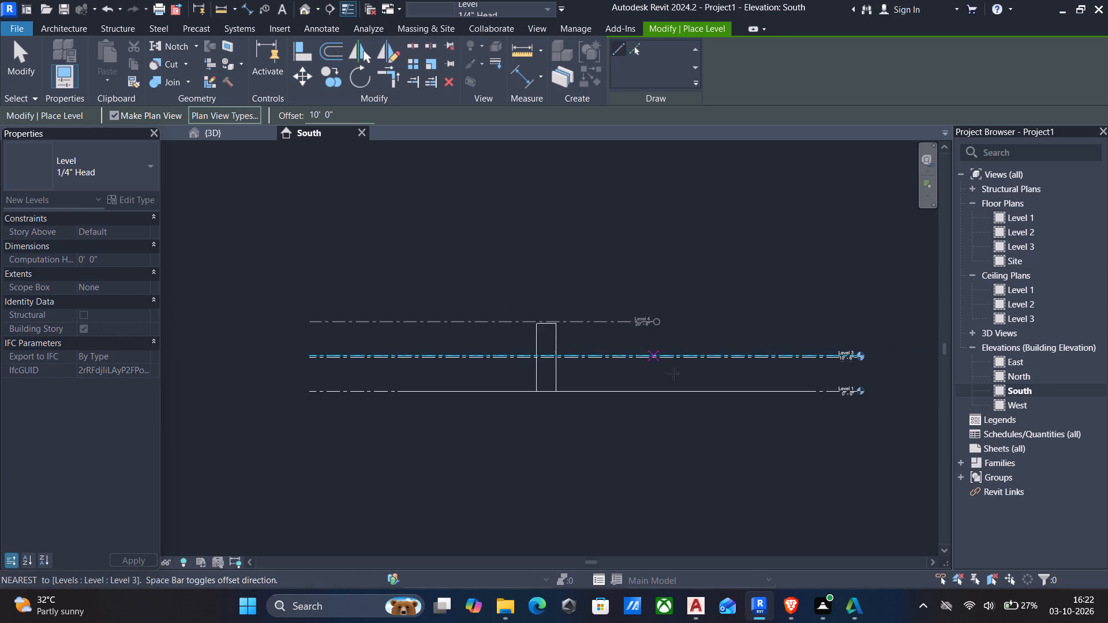
left_click(857, 367)
key("Escape")
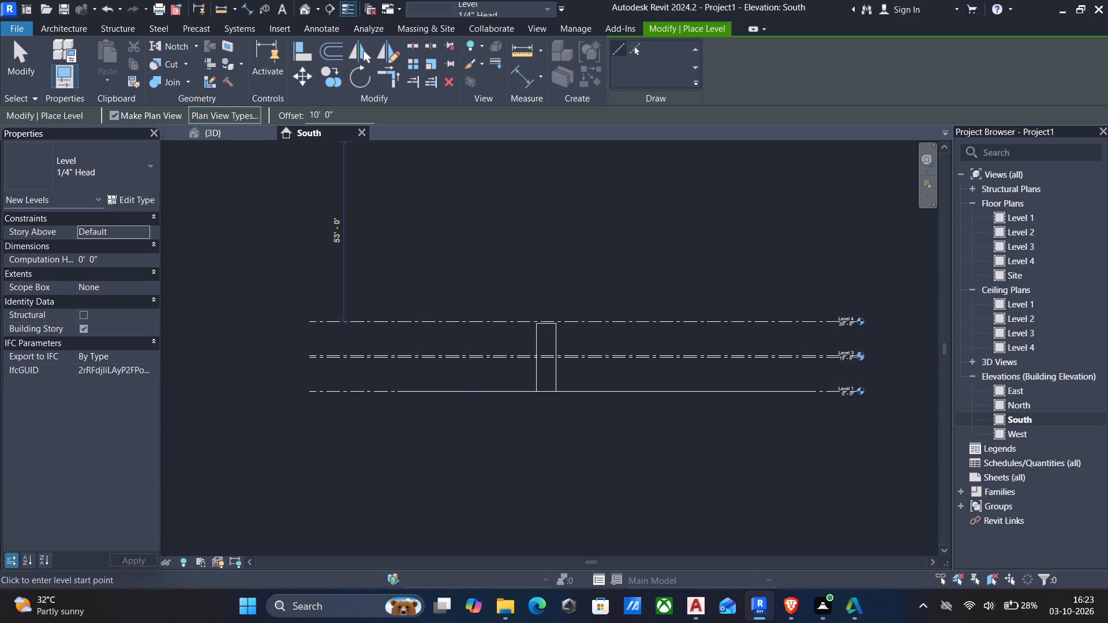
Draw a full-width level offset 6" above Level 4, ending near the existing level heads.
left_click_drag(349, 114, 152, 119)
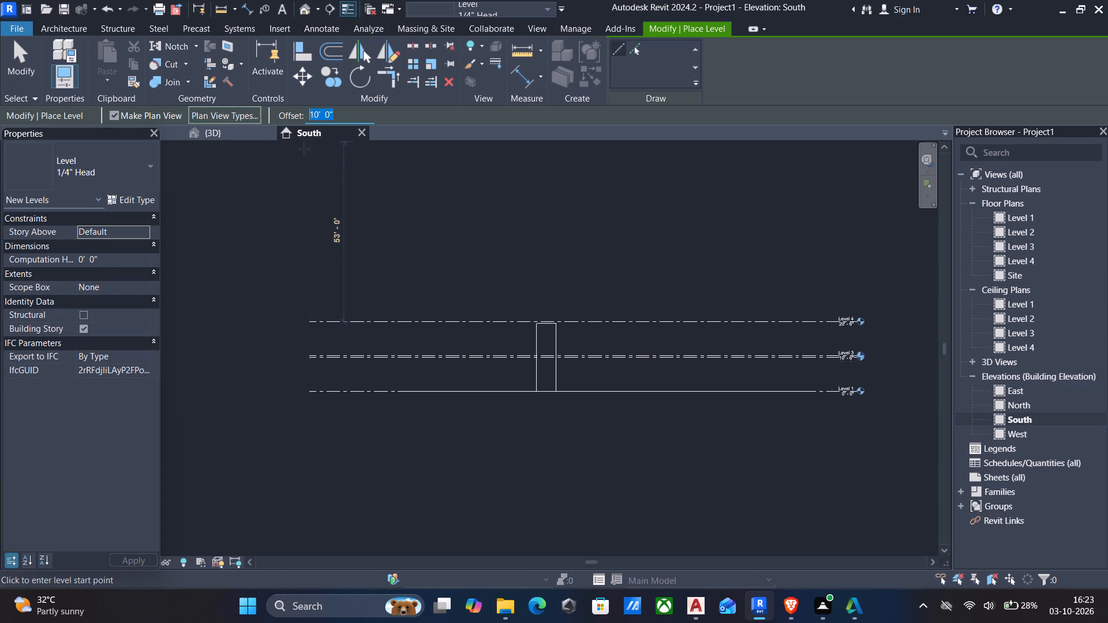
type("6\"")
scroll(338, 328, "up", 2)
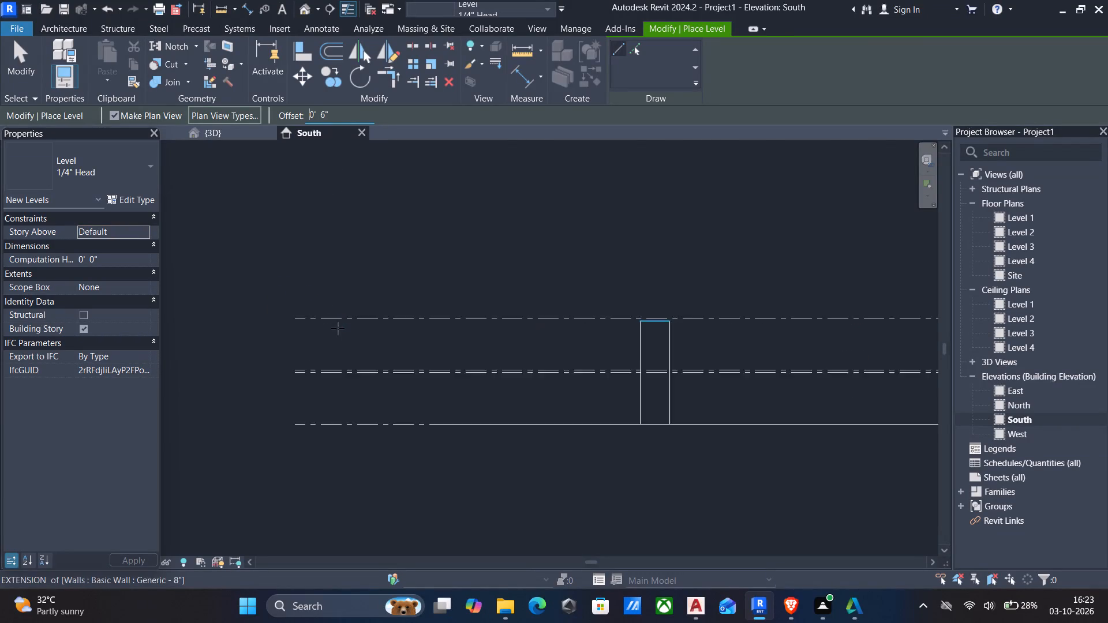
scroll(338, 328, "up", 2)
left_click(289, 319)
scroll(300, 318, "down", 5)
middle_click_drag(396, 335, 407, 317)
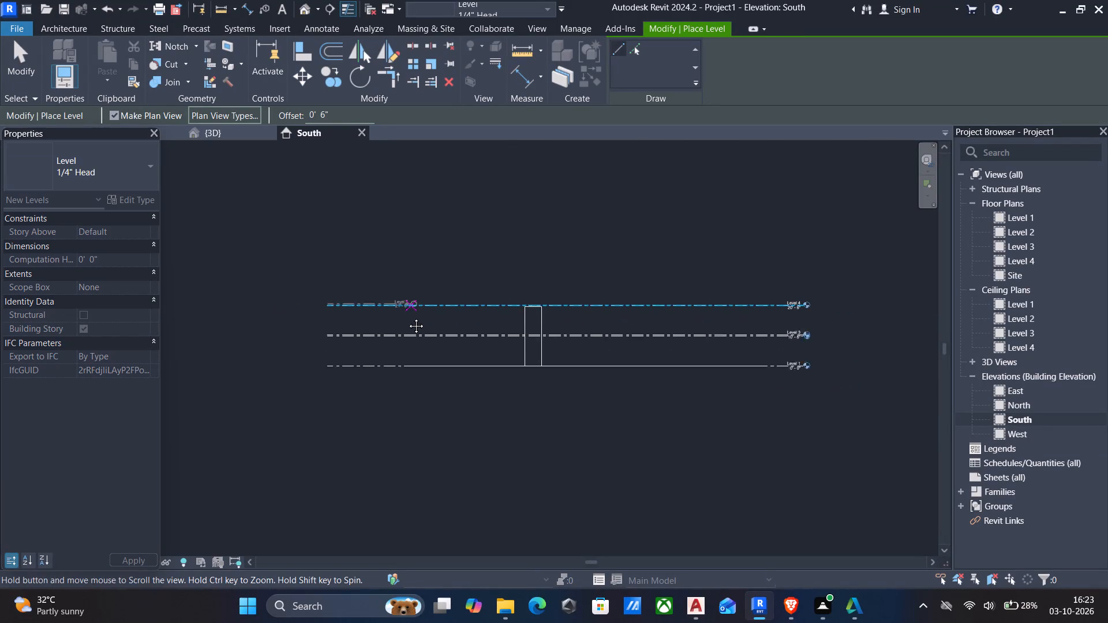
middle_click_drag(407, 317, 372, 324)
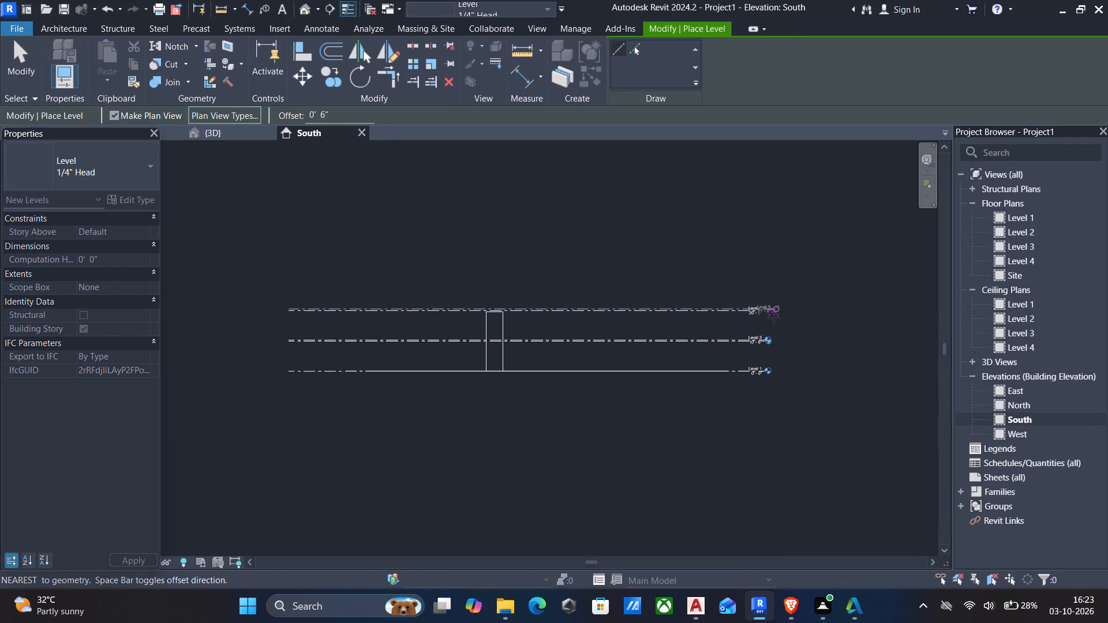
left_click(768, 316)
key("Escape")
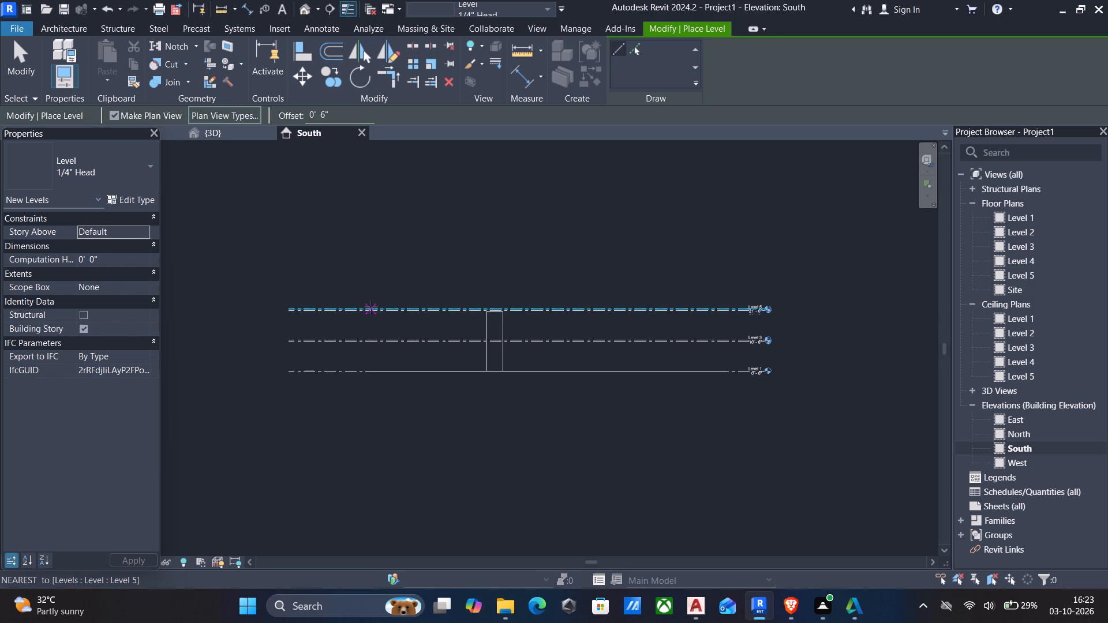
Draw another level above Level 5.
scroll(372, 307, "up", 3)
scroll(271, 292, "up", 3)
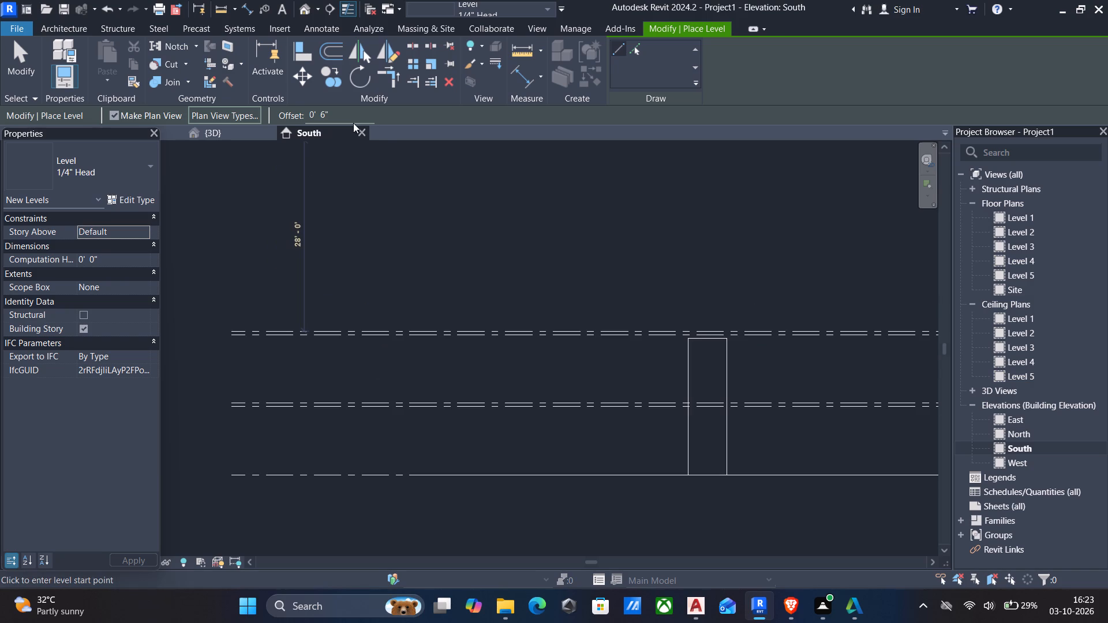
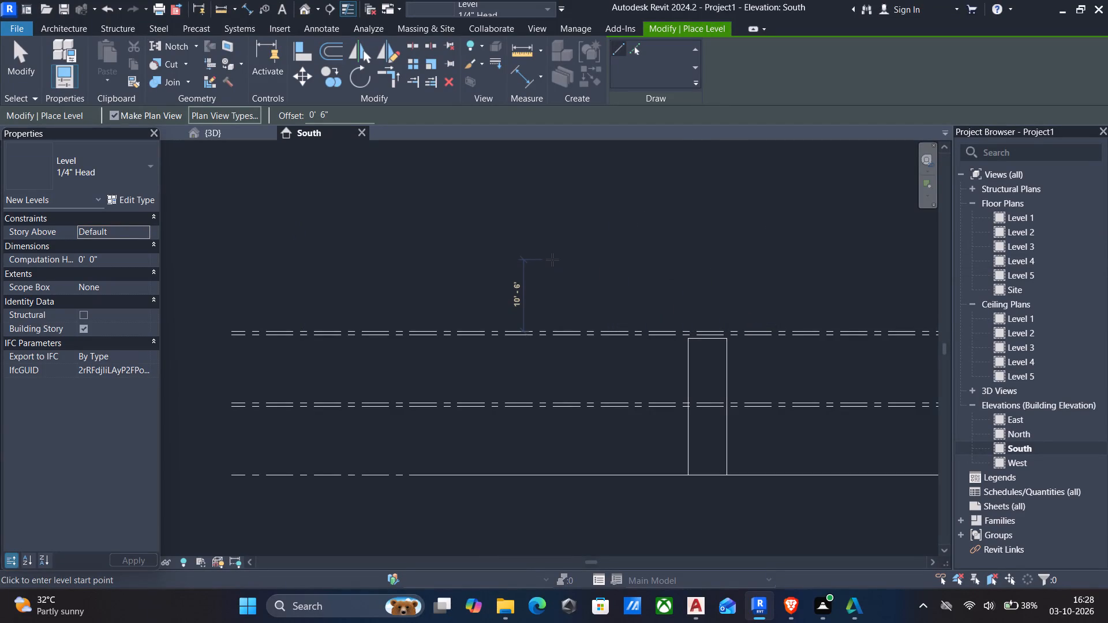
Leave level placement and, in the Level 1 floor plan, set the imported ground floor CAD plan's work plane to Level 2.
key("Escape")
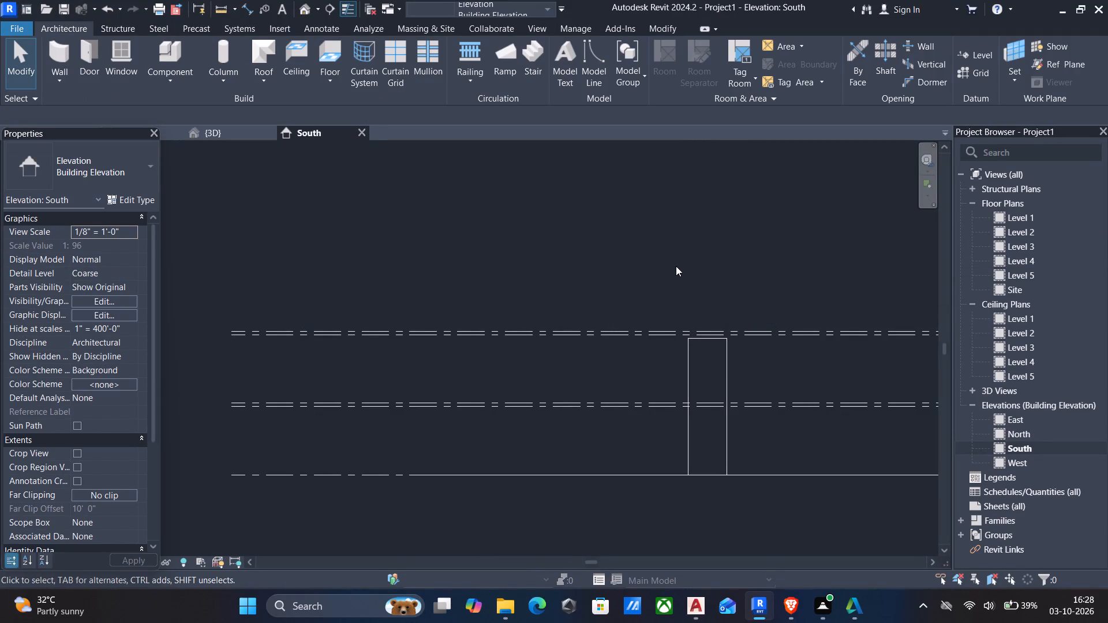
middle_click_drag(676, 266, 579, 282)
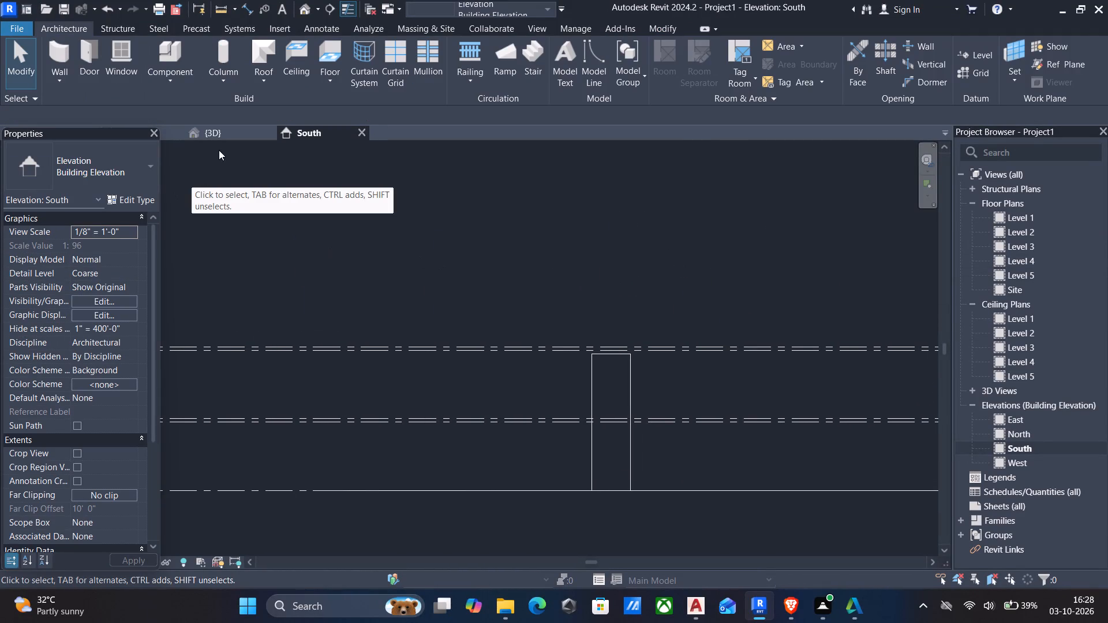
double_click(1031, 216)
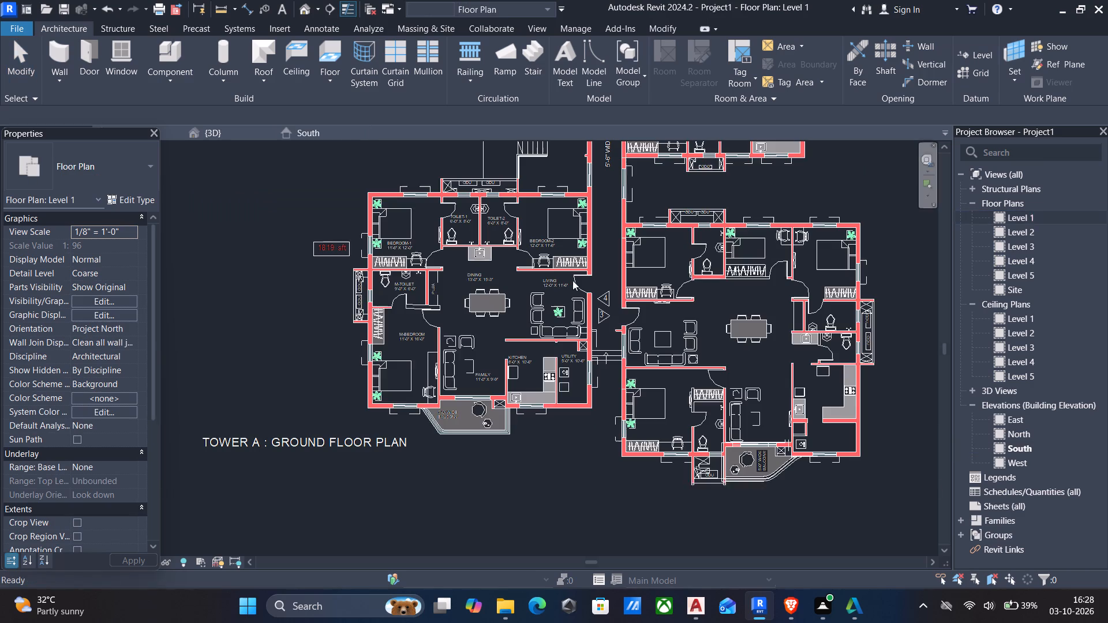
scroll(430, 340, "down", 3)
middle_click_drag(436, 331, 443, 451)
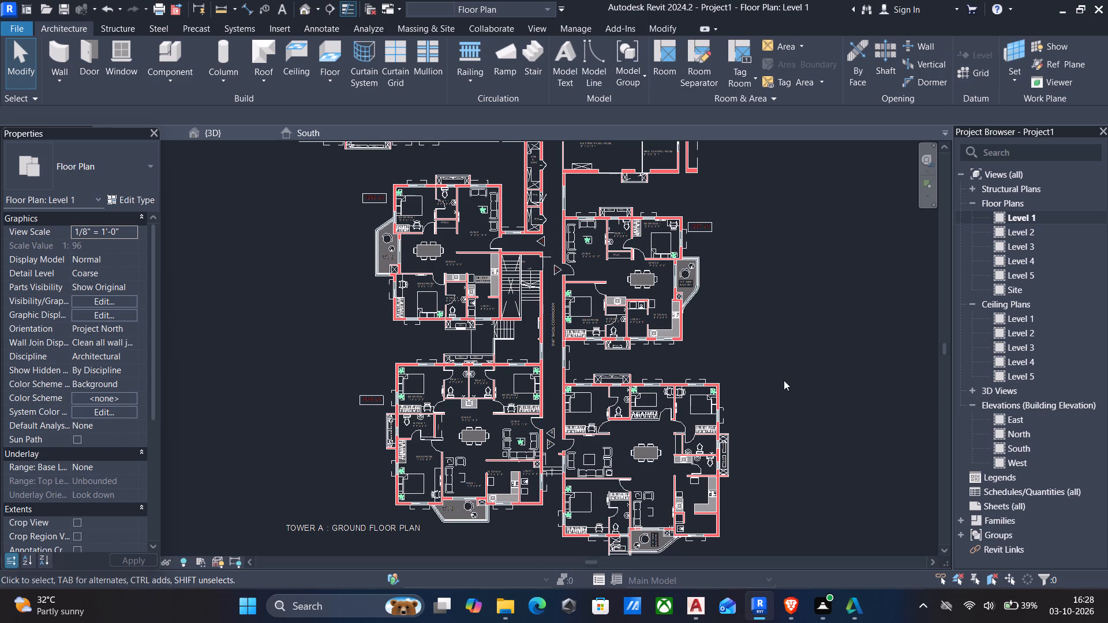
left_click(681, 242)
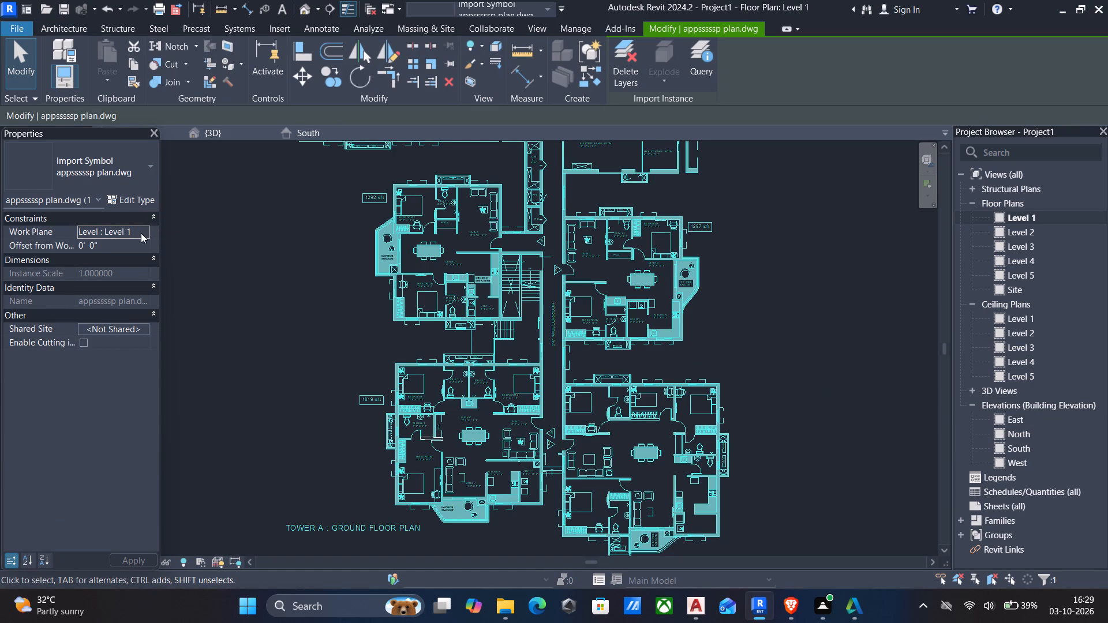
left_click(141, 233)
left_click(103, 257)
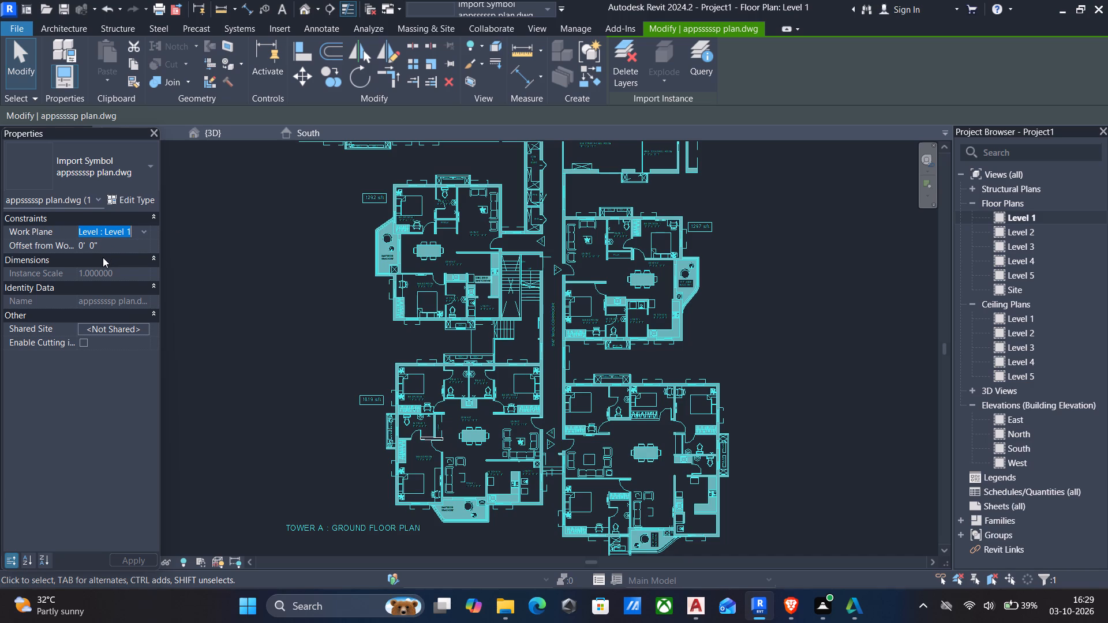
Open the Level 2 floor plan.
double_click(1040, 223)
double_click(1040, 232)
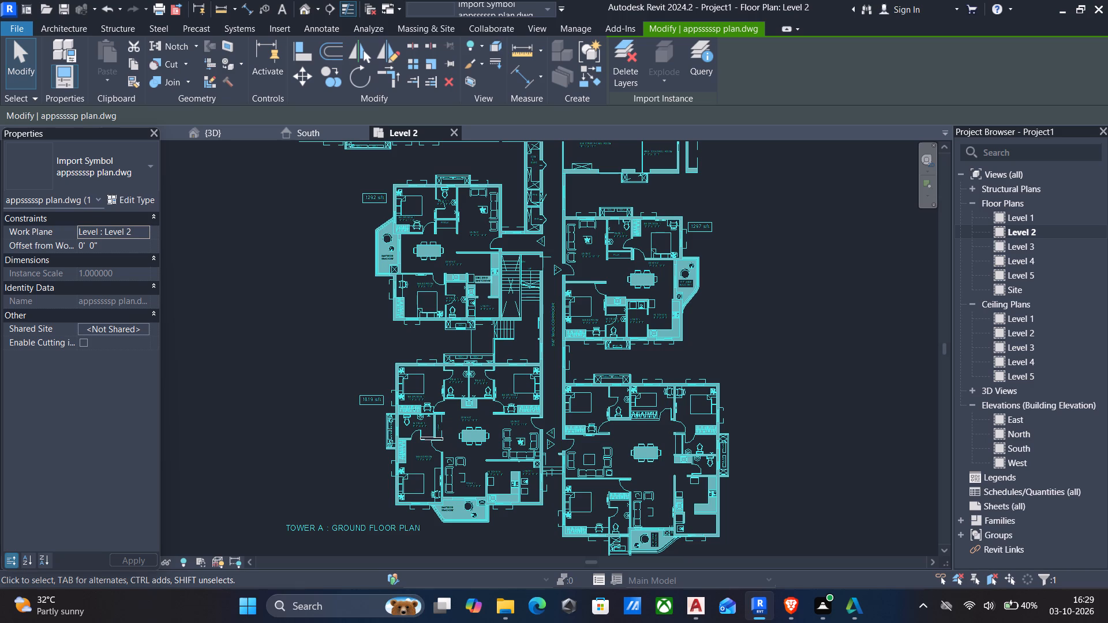
Examine the overall layout of the Tower A CAD plan in the Level 2 floor plan.
middle_click_drag(1107, 434, 1107, 453)
scroll(1083, 465, "down", 2)
middle_click_drag(1083, 465, 1083, 498)
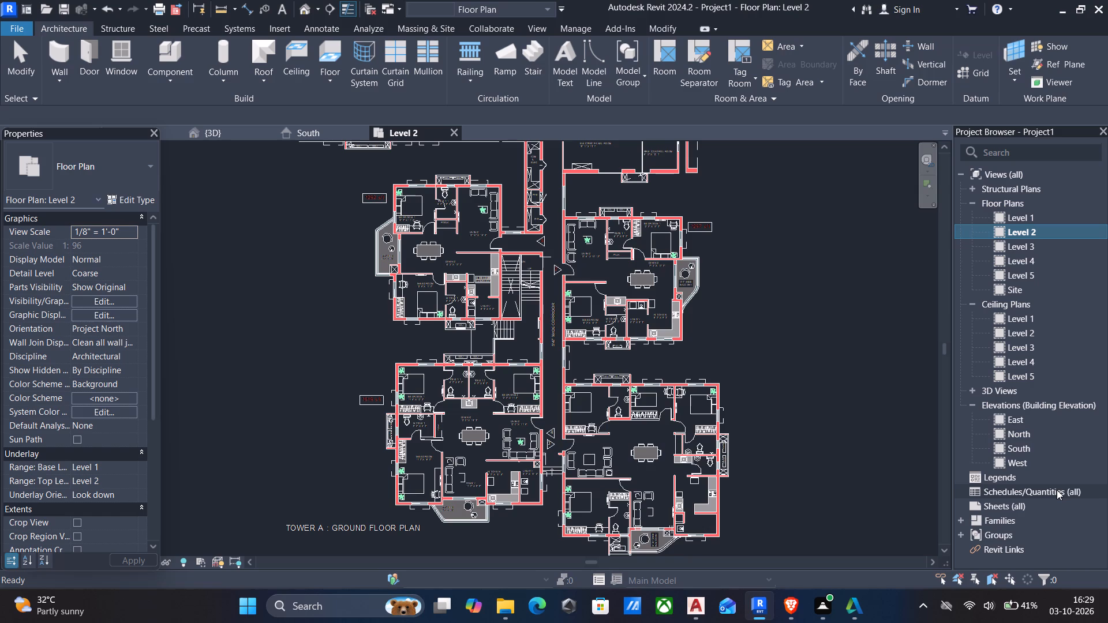
scroll(452, 343, "down", 2)
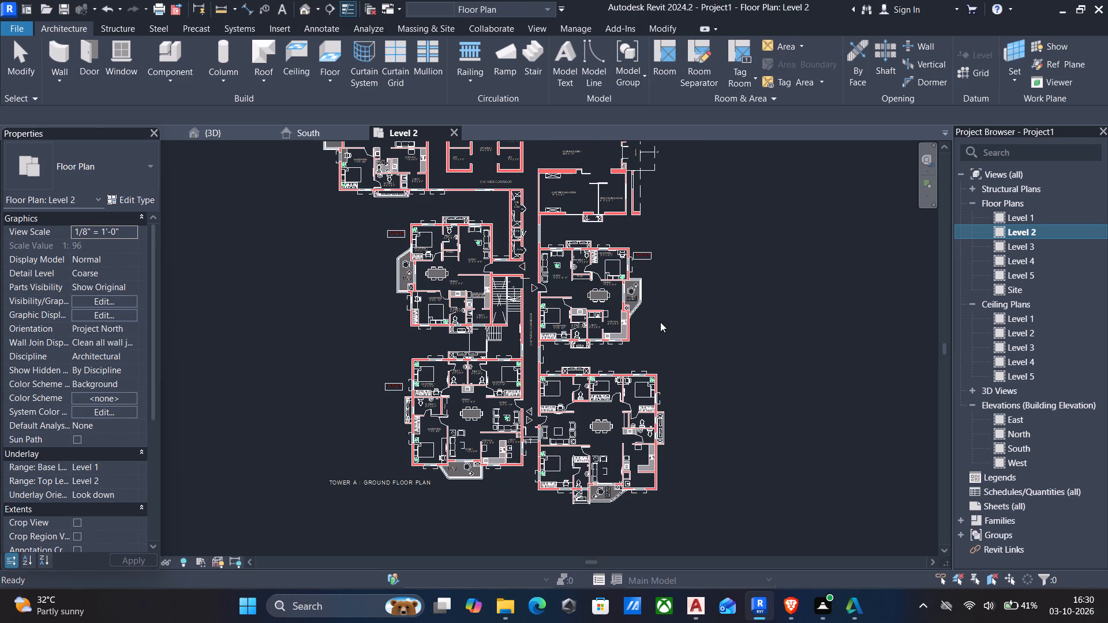
scroll(660, 322, "down", 2)
middle_click_drag(660, 322, 660, 361)
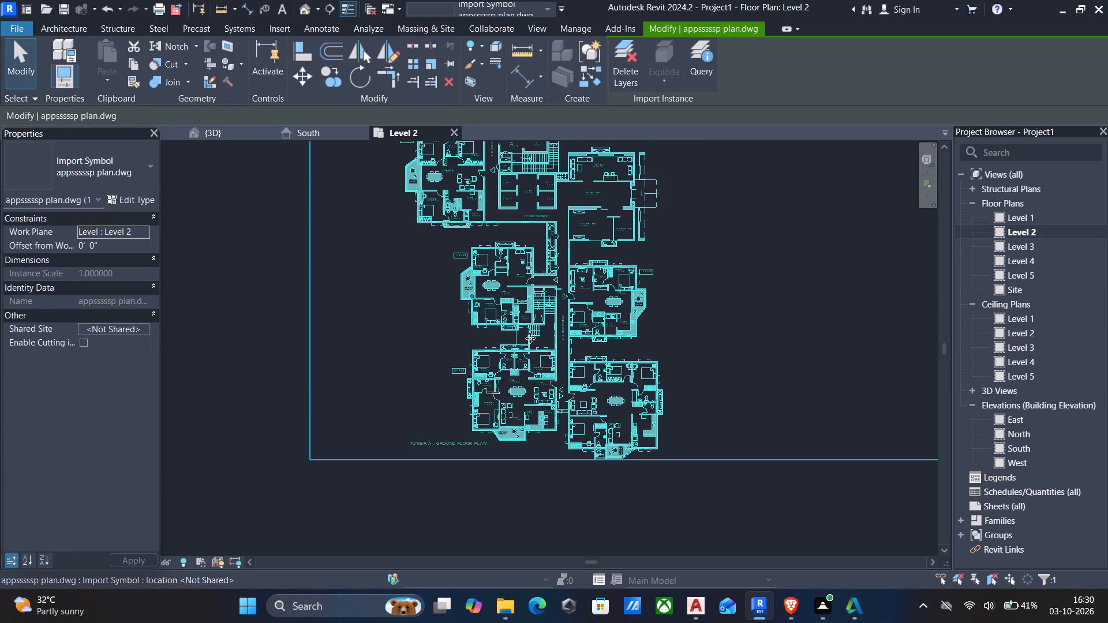
scroll(438, 306, "down", 2)
middle_click_drag(438, 306, 437, 307)
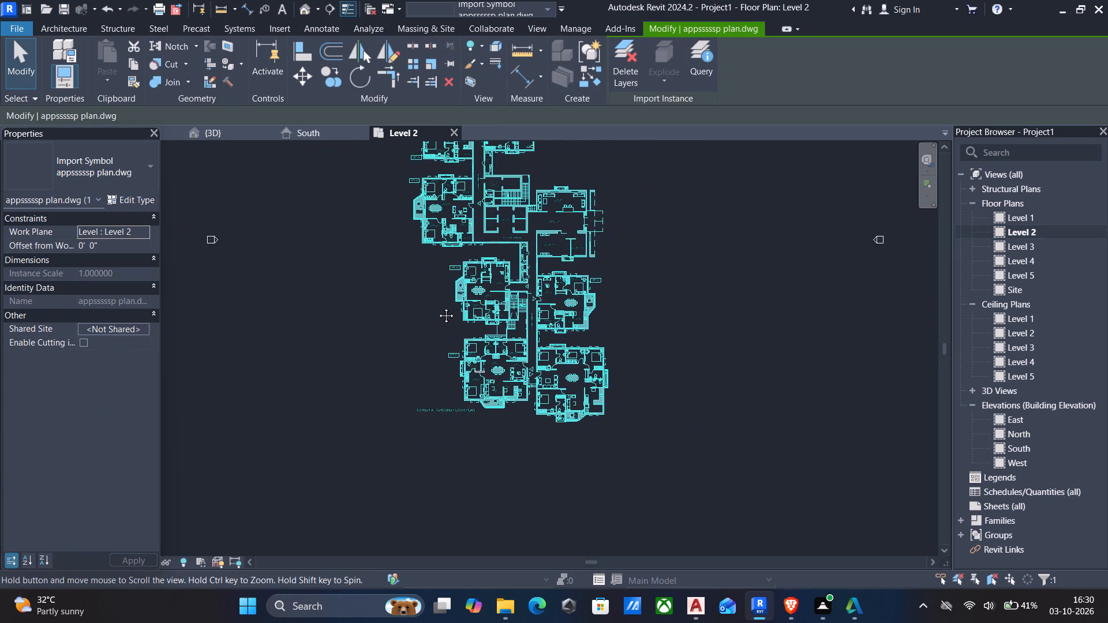
middle_click_drag(437, 307, 423, 397)
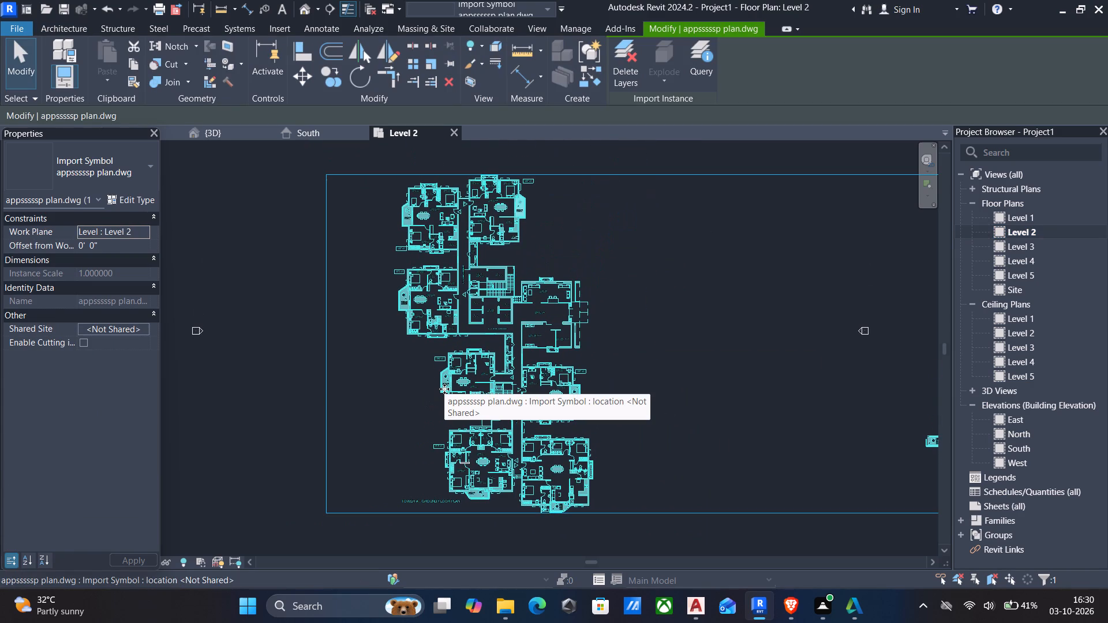
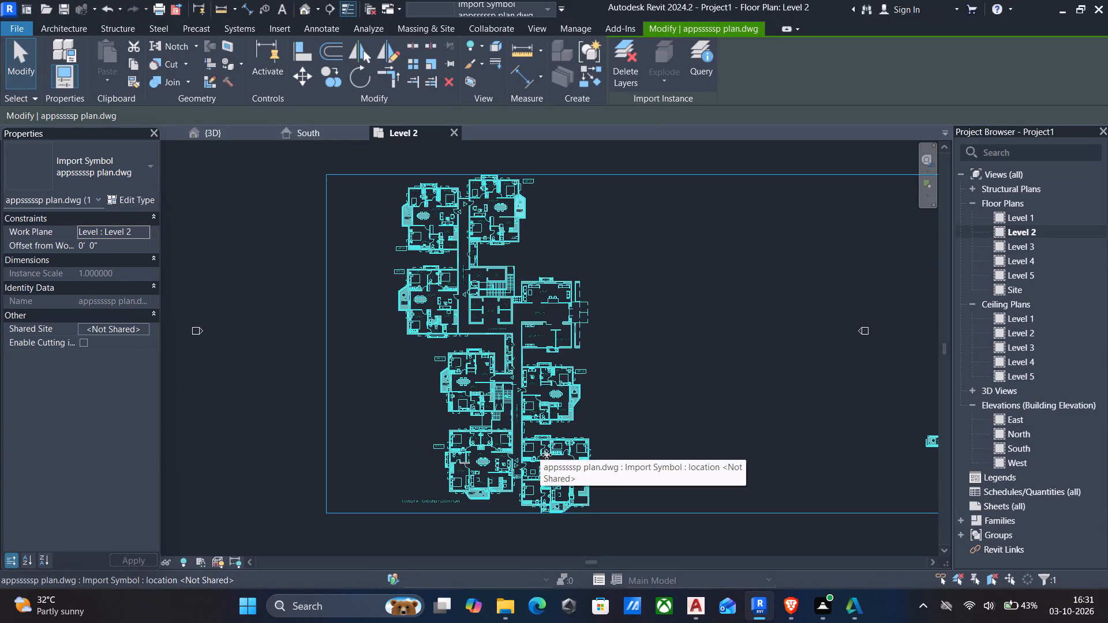
Open the North building elevation.
scroll(556, 451, "down", 1)
middle_click_drag(646, 408, 605, 414)
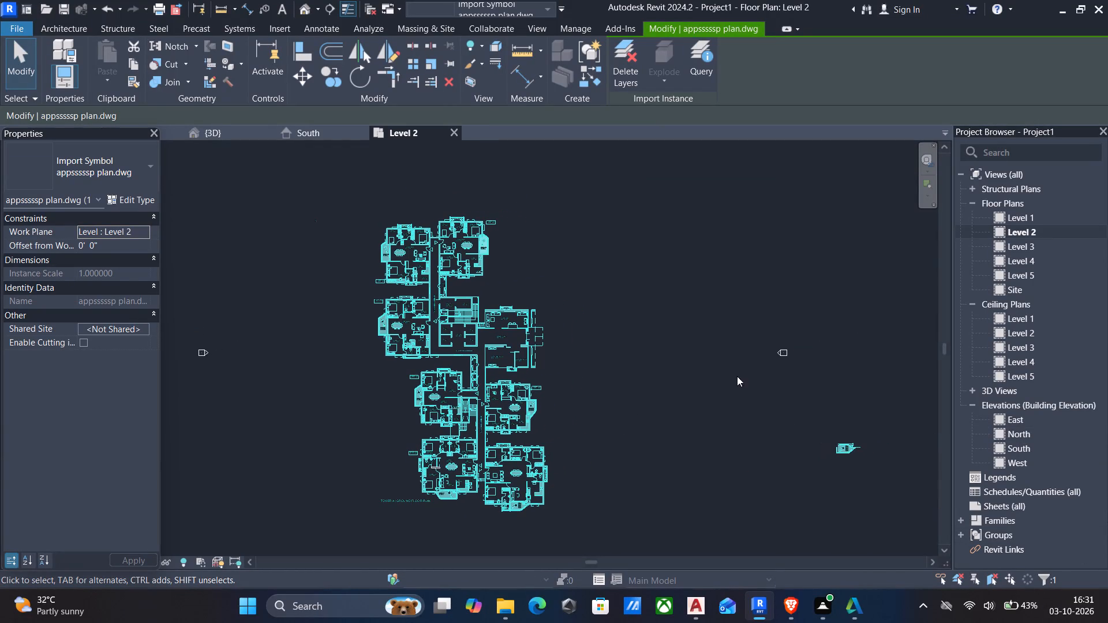
scroll(737, 375, "down", 2)
middle_click_drag(729, 311, 684, 296)
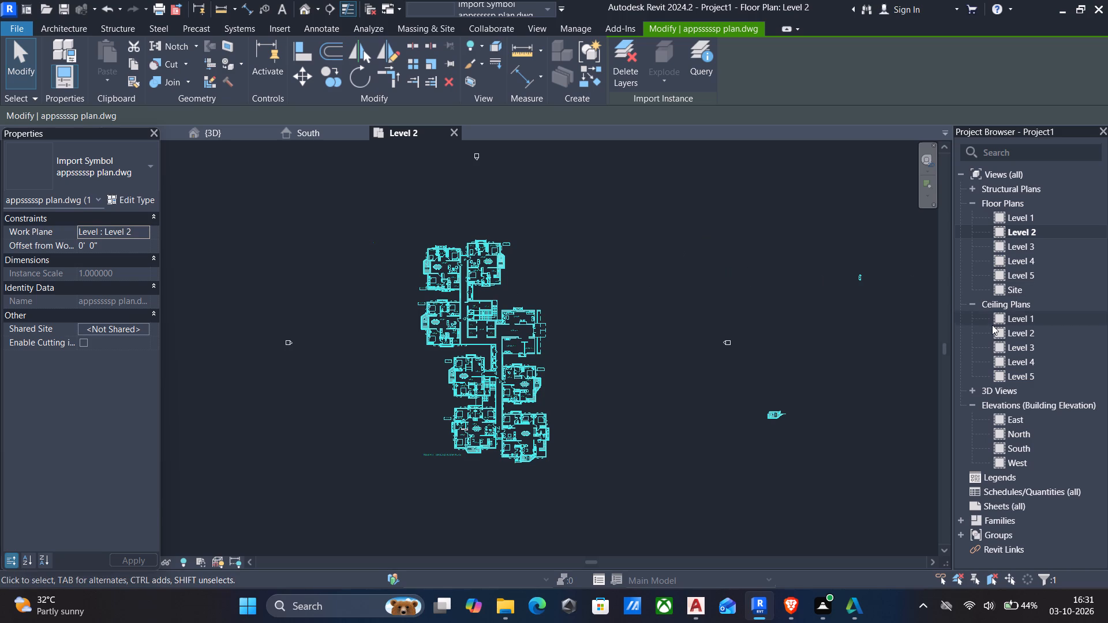
double_click(1026, 435)
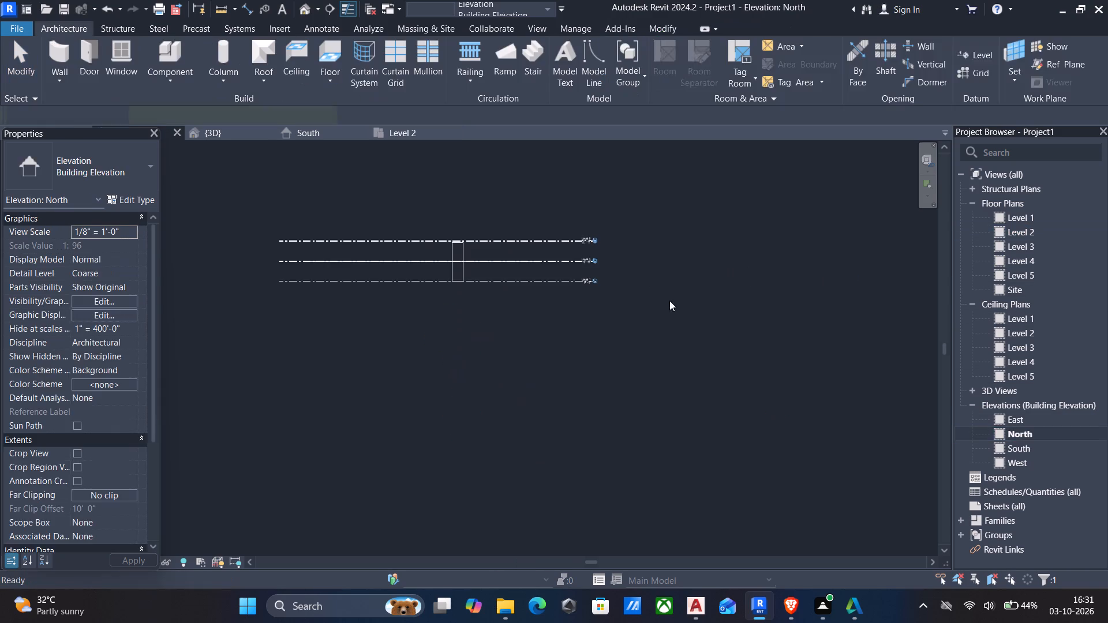
scroll(471, 239, "up", 4)
scroll(454, 242, "down", 1)
middle_click_drag(454, 242, 559, 273)
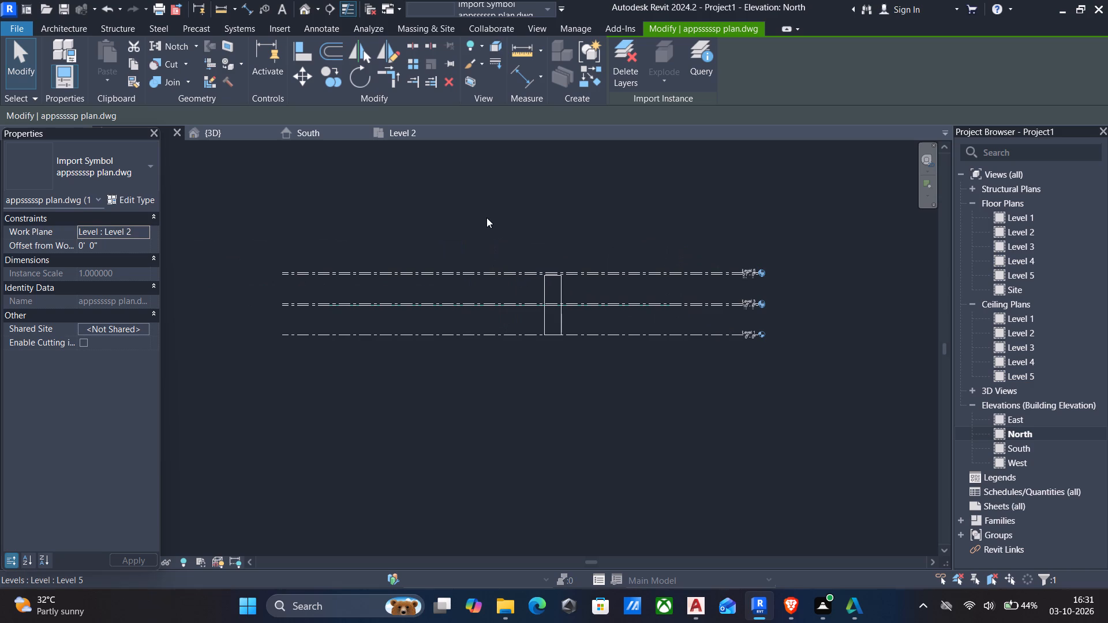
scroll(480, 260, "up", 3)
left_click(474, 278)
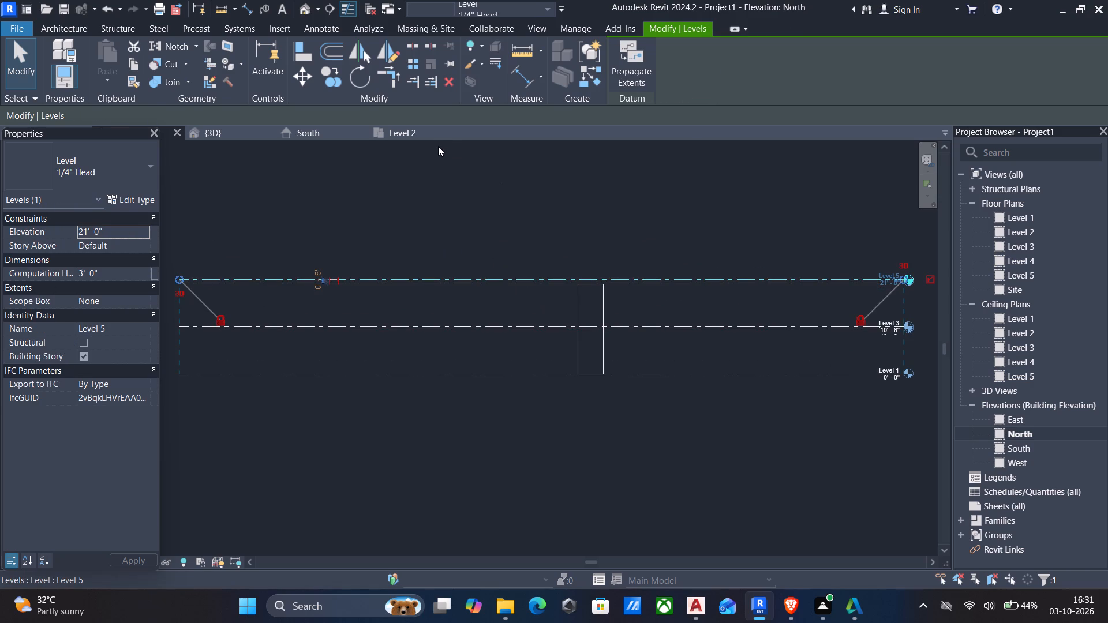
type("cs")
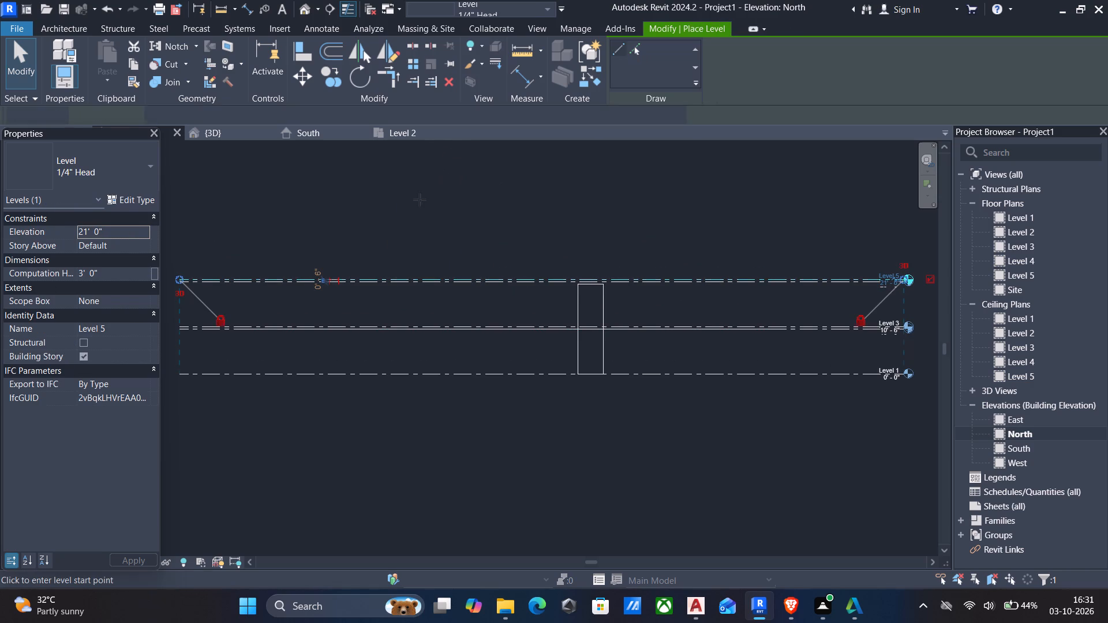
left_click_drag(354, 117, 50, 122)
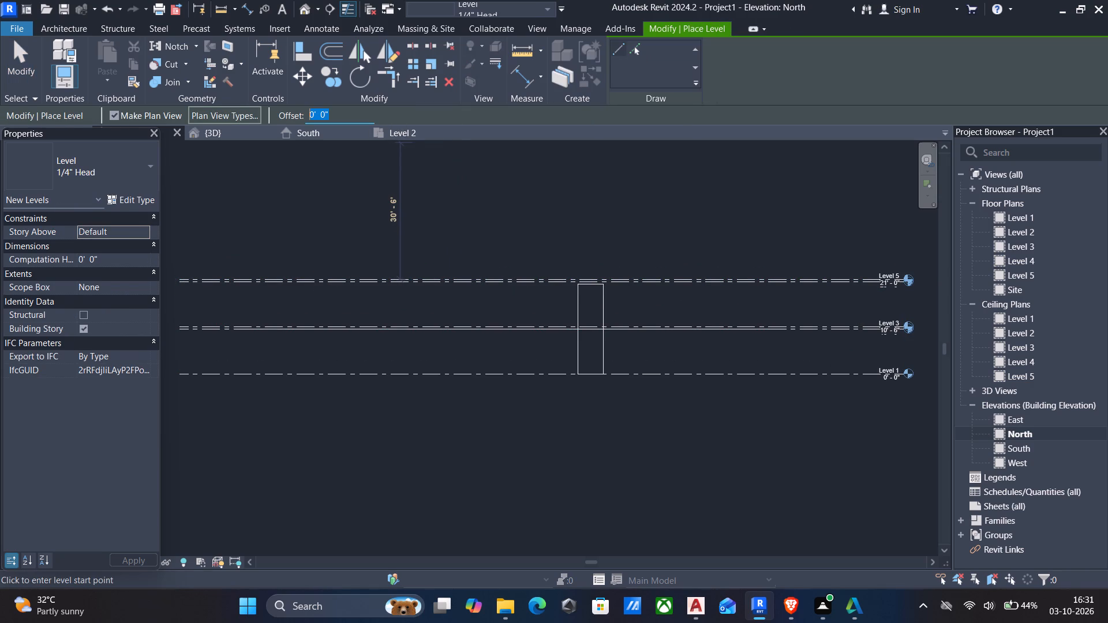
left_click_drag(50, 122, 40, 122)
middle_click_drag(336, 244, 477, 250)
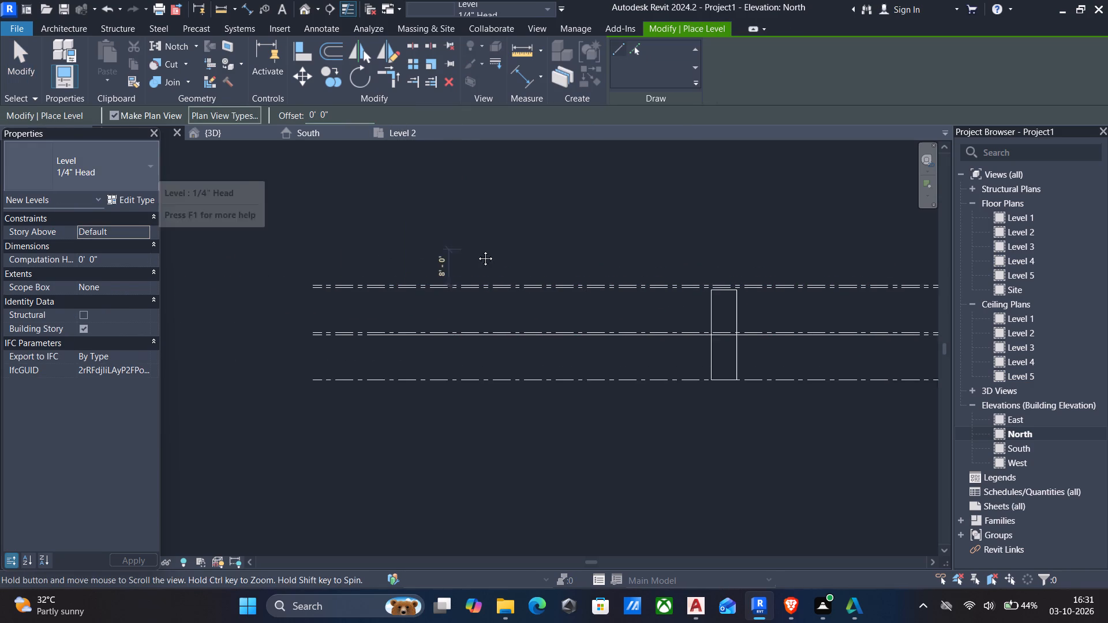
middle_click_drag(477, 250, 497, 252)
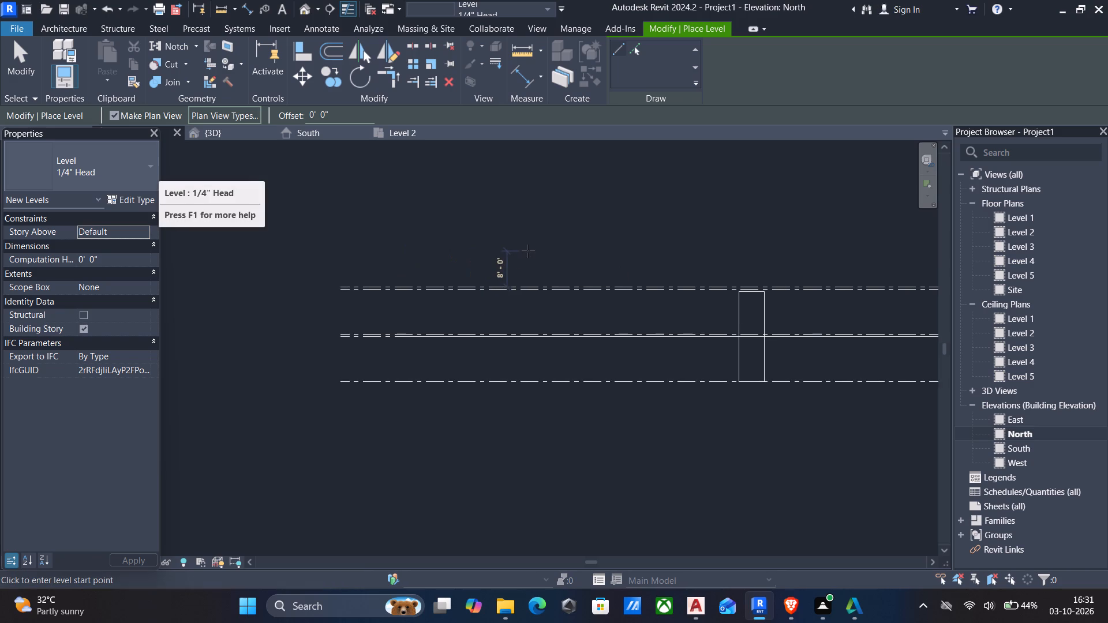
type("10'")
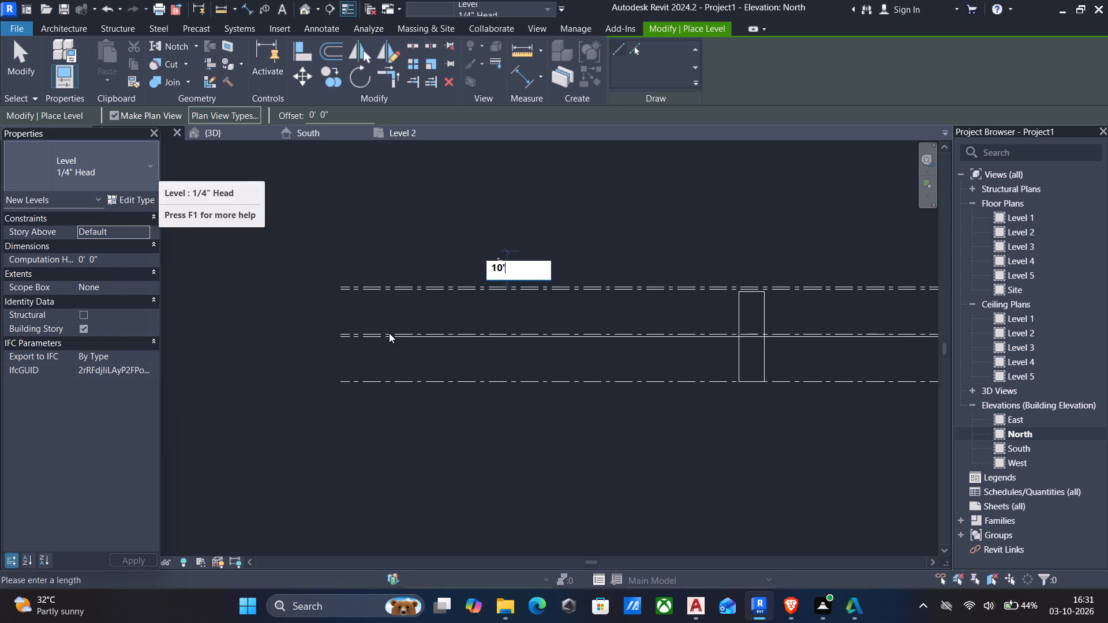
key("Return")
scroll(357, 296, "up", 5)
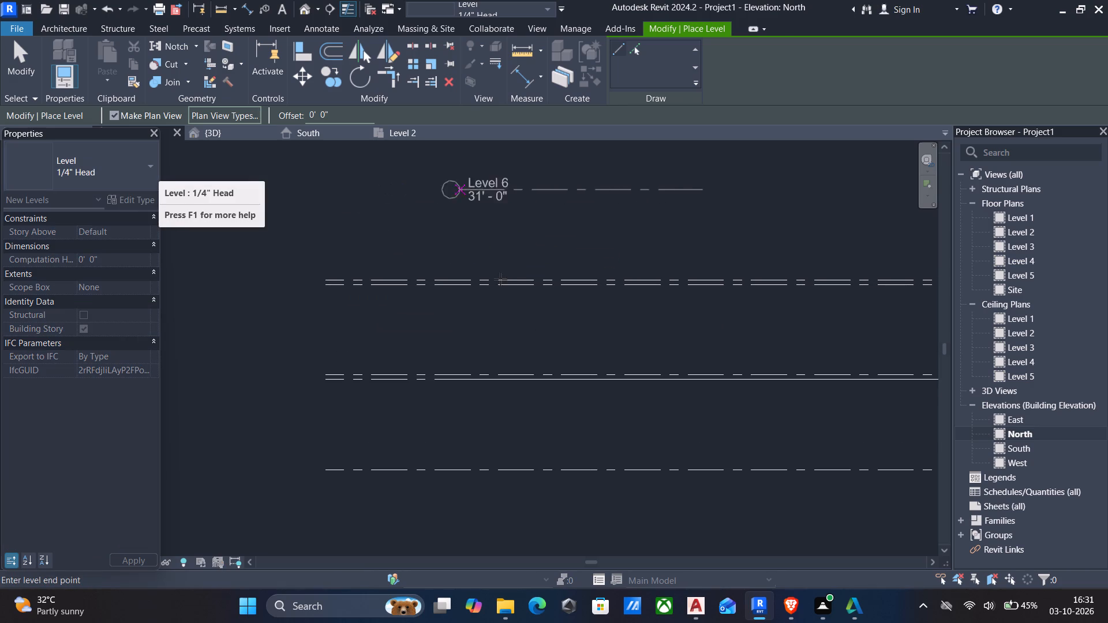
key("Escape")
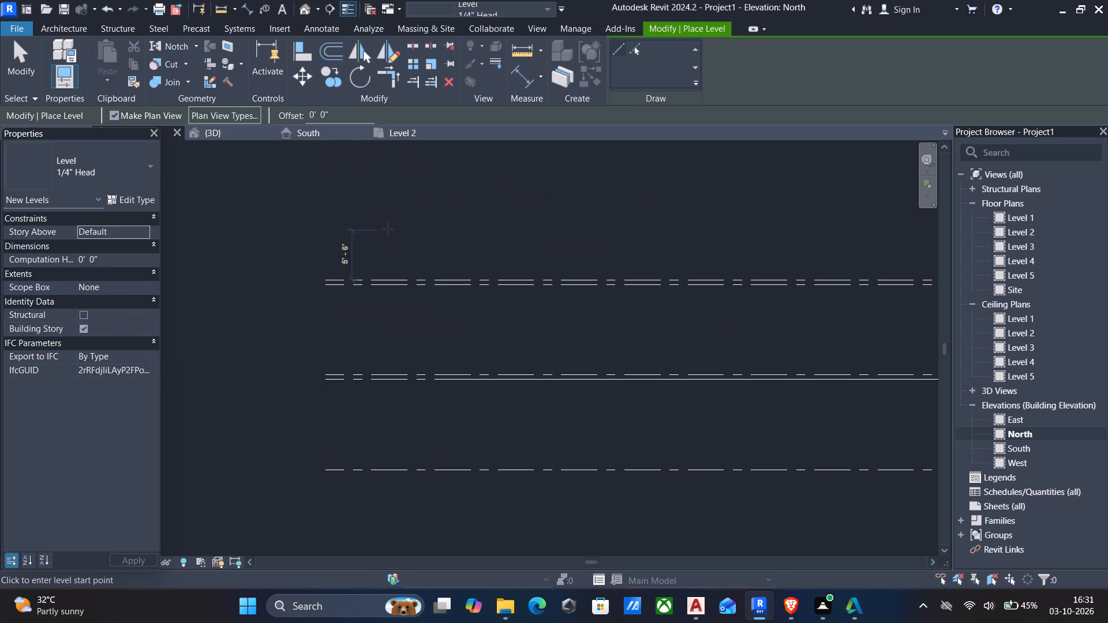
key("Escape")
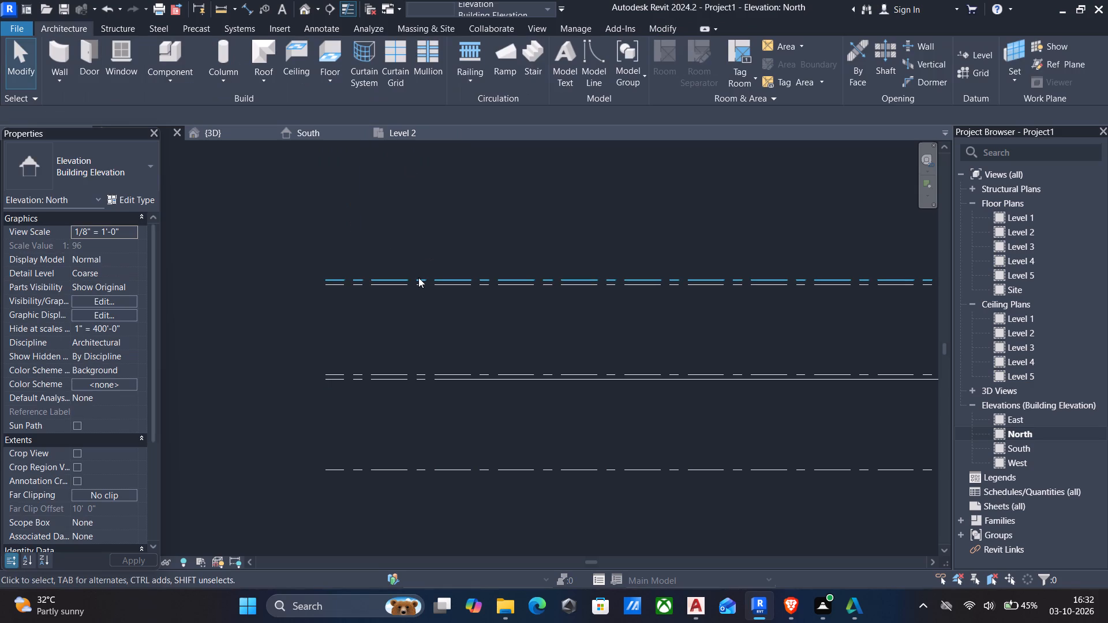
Add a level at 31' 0", offset 10' above Level 5 and spanning the full length of the existing level lines.
left_click(418, 277)
type("cs")
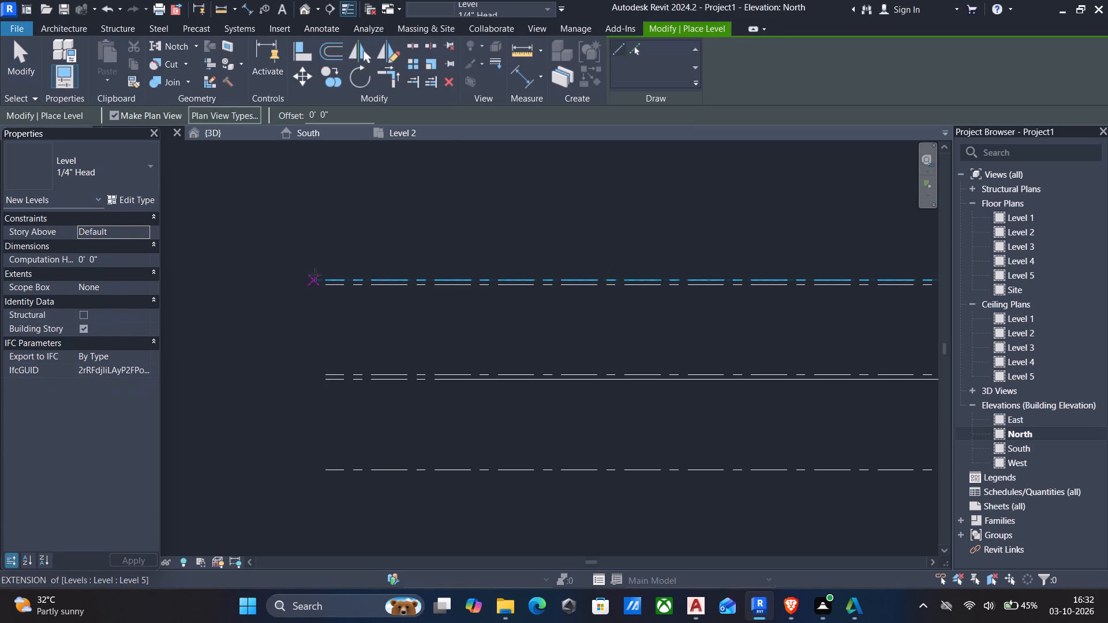
left_click_drag(363, 119, 96, 141)
key("1")
key("0")
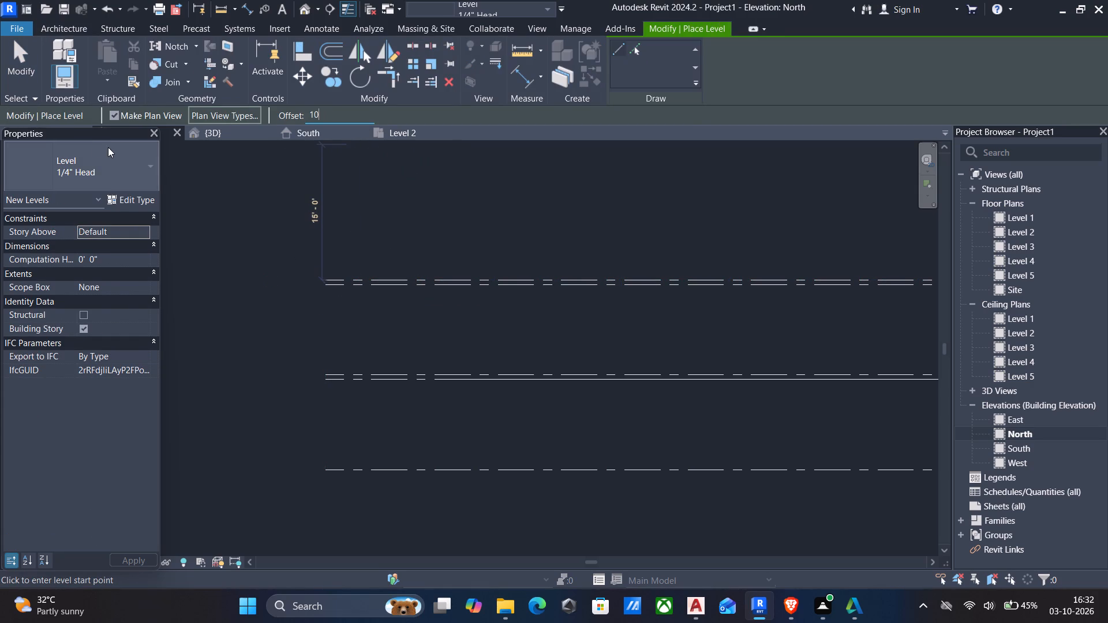
key("apostrophe")
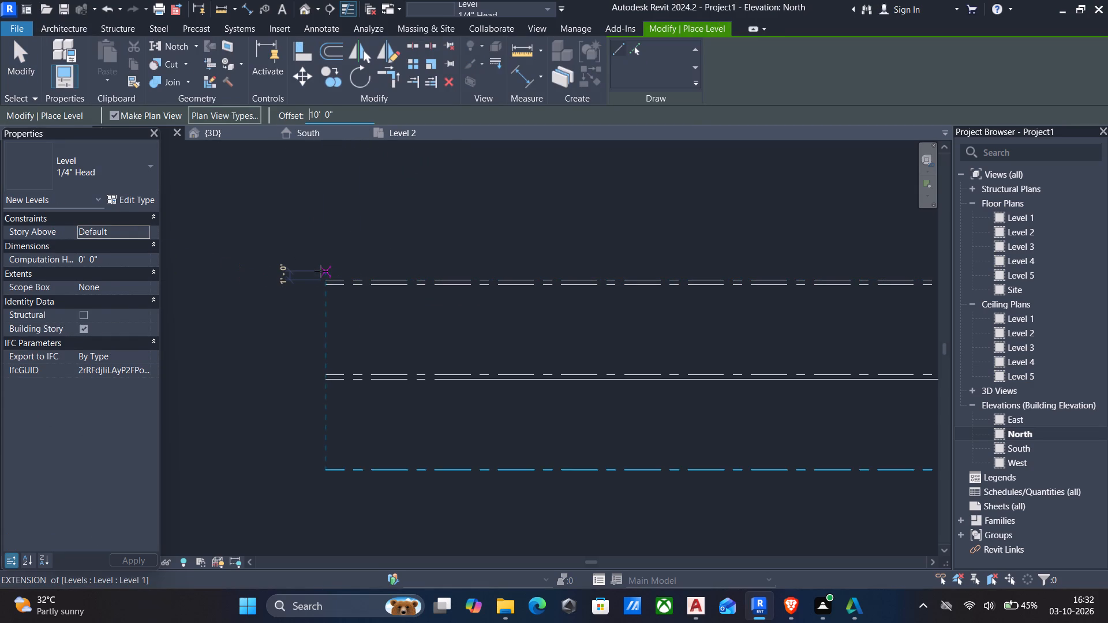
left_click(321, 275)
scroll(389, 282, "down", 3)
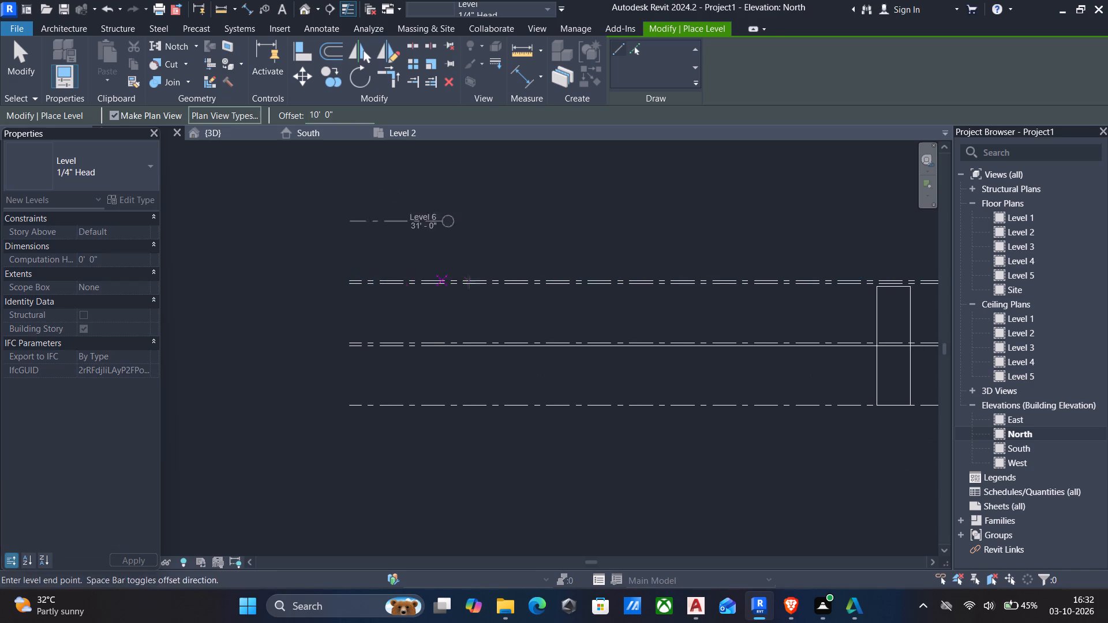
middle_click_drag(477, 280, 357, 277)
scroll(366, 276, "down", 3)
middle_click_drag(531, 272, 518, 273)
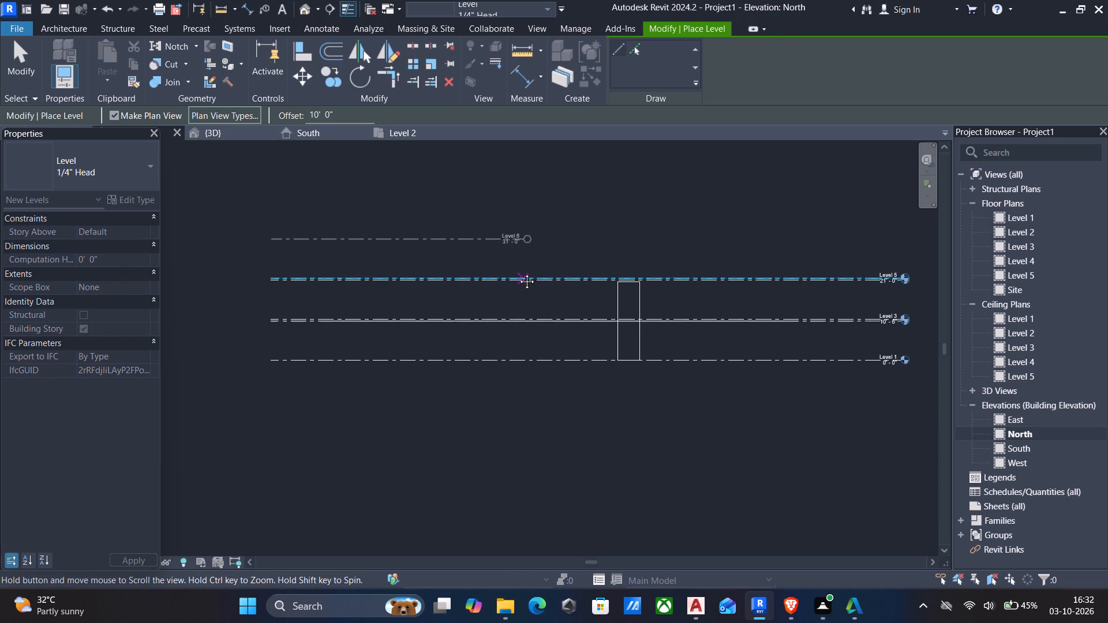
middle_click_drag(518, 273, 500, 276)
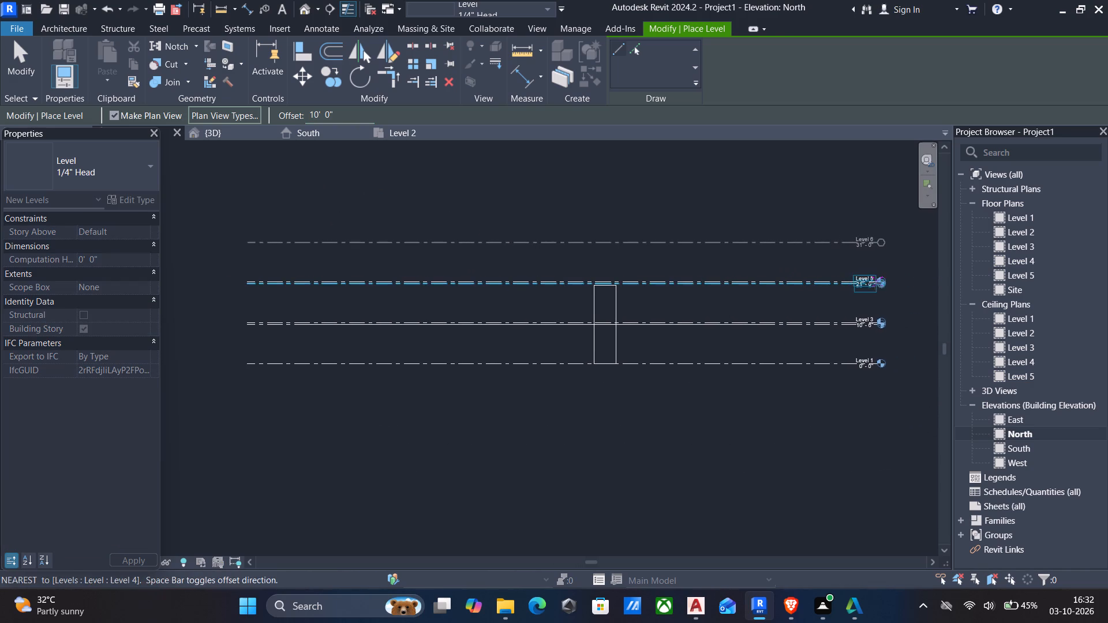
left_click(882, 281)
key("Escape")
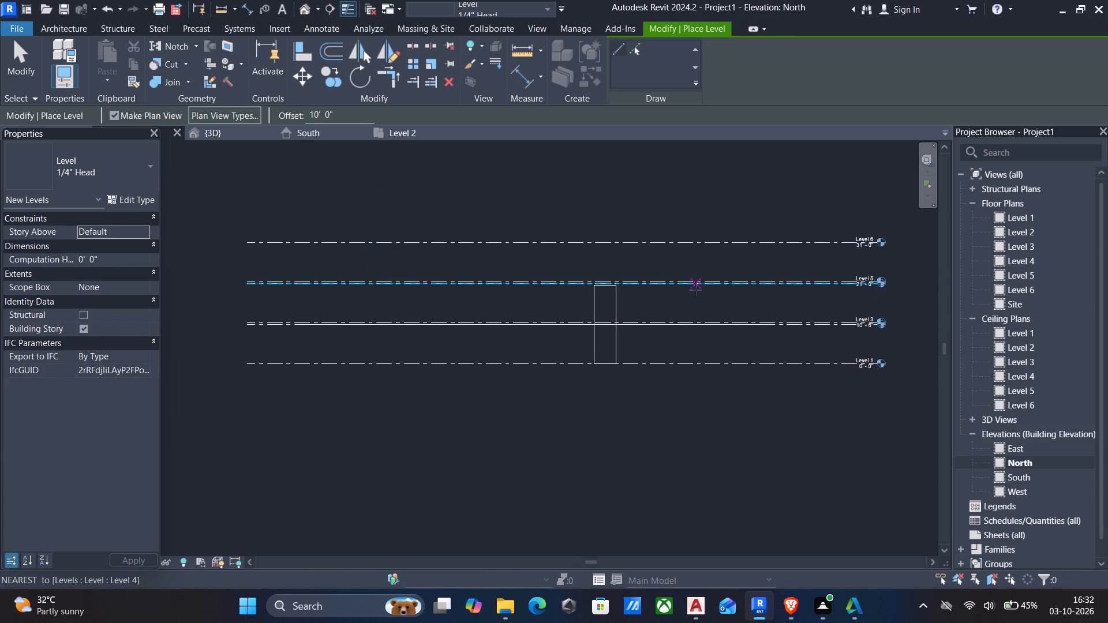
key("Escape")
Delete the leftover Generic - 8" wall standing across the lower levels in the North elevation.
left_click(614, 298)
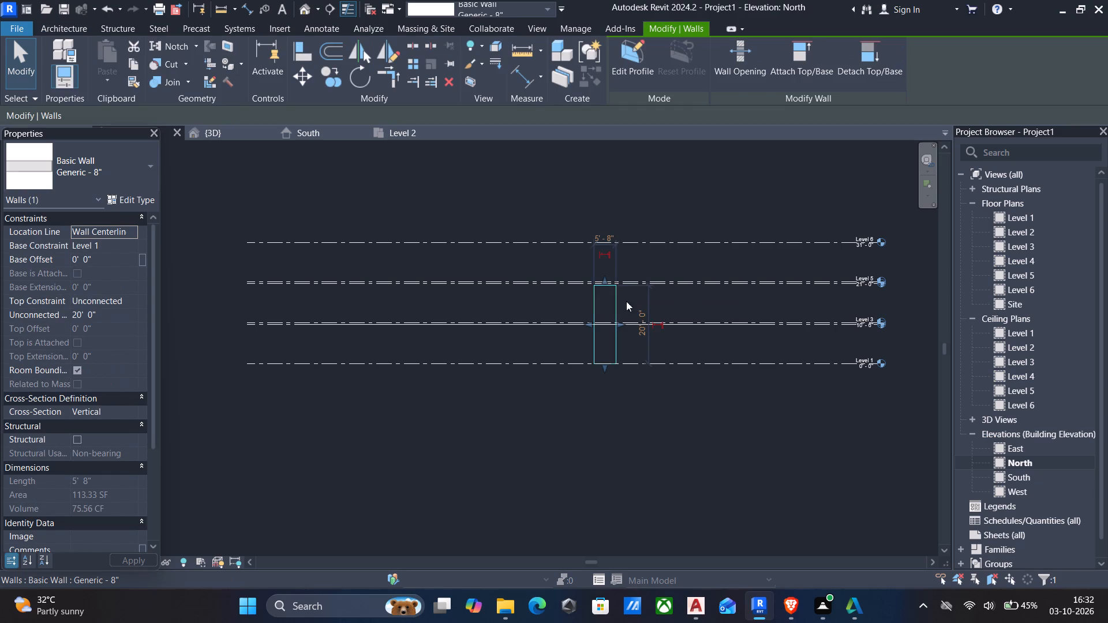
key("Delete")
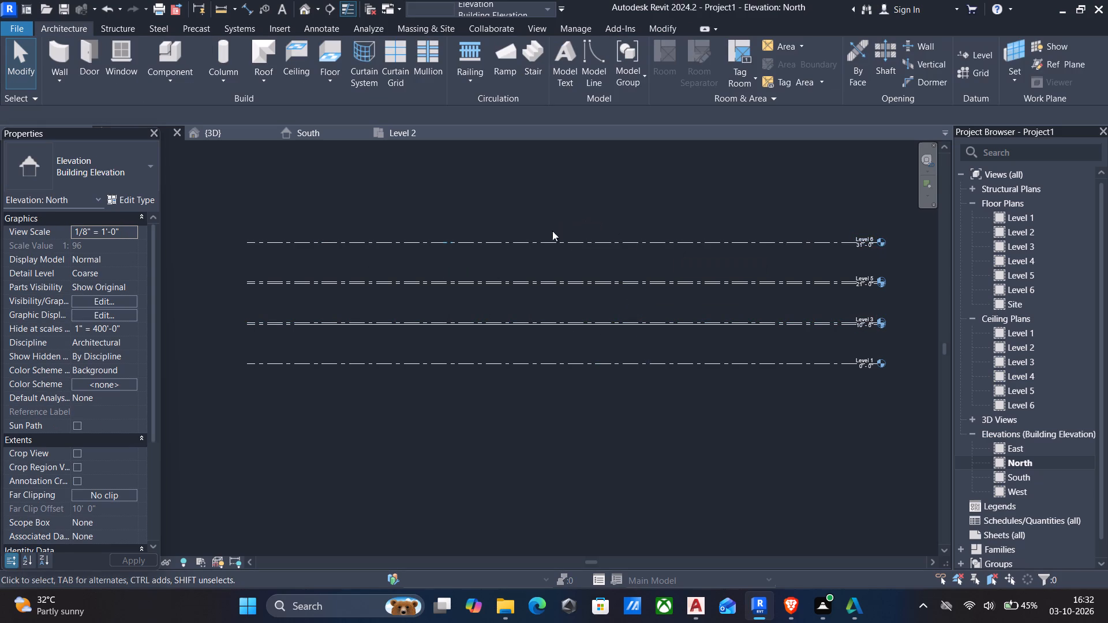
Add a paired level offset 6" above Level 6, matching the length of its line.
left_click(541, 243)
type("ll")
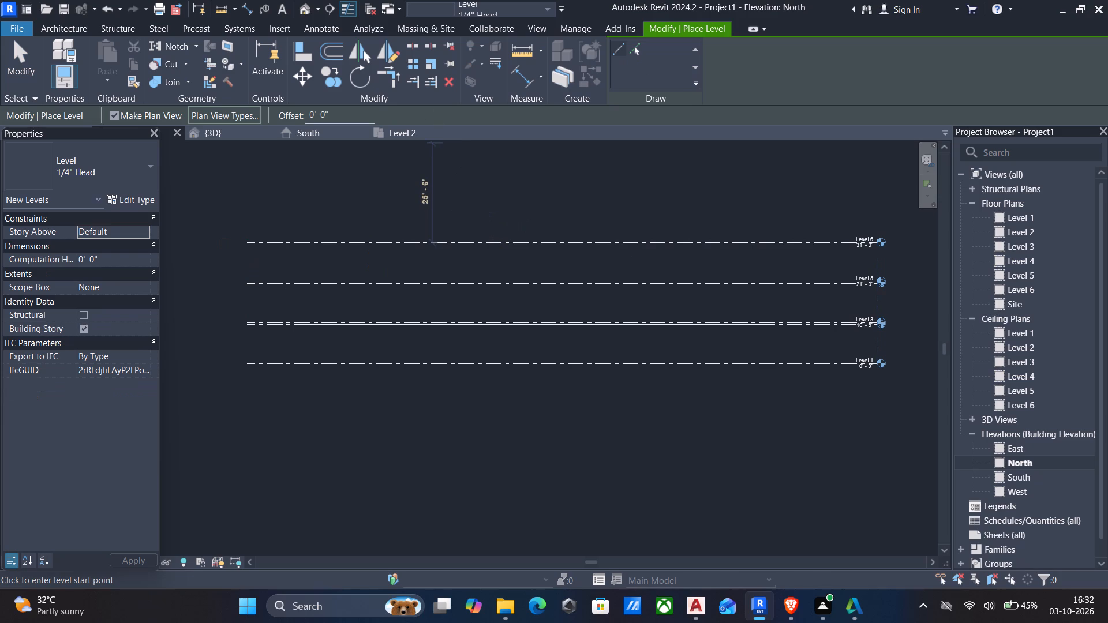
left_click_drag(339, 114, 25, 119)
key("6")
key("shift+quotedbl")
left_click(250, 241)
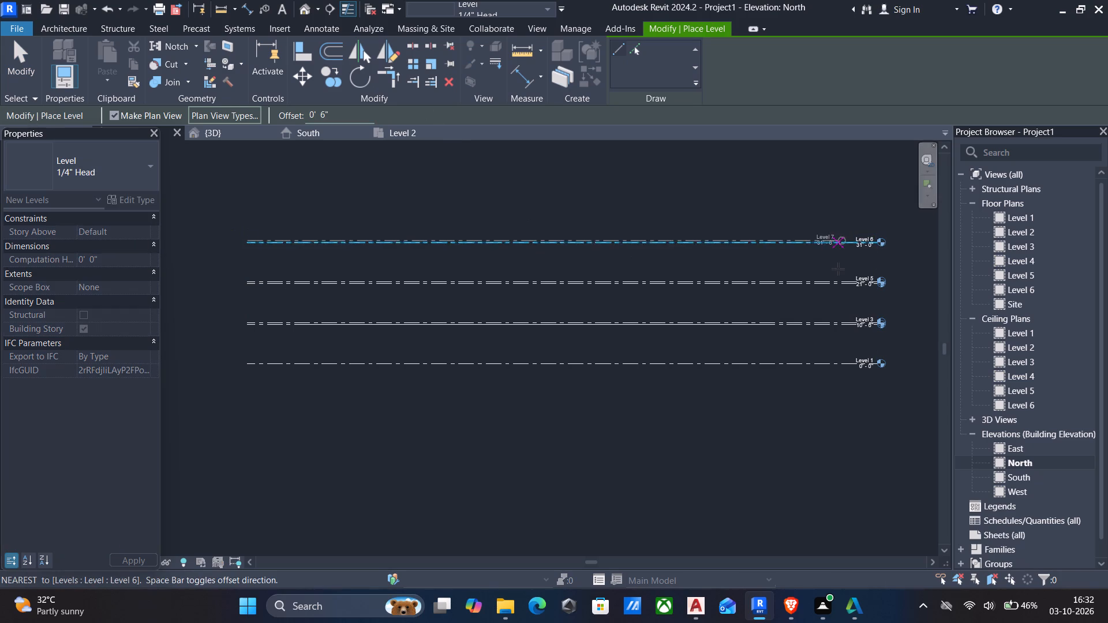
left_click(883, 245)
key("Escape")
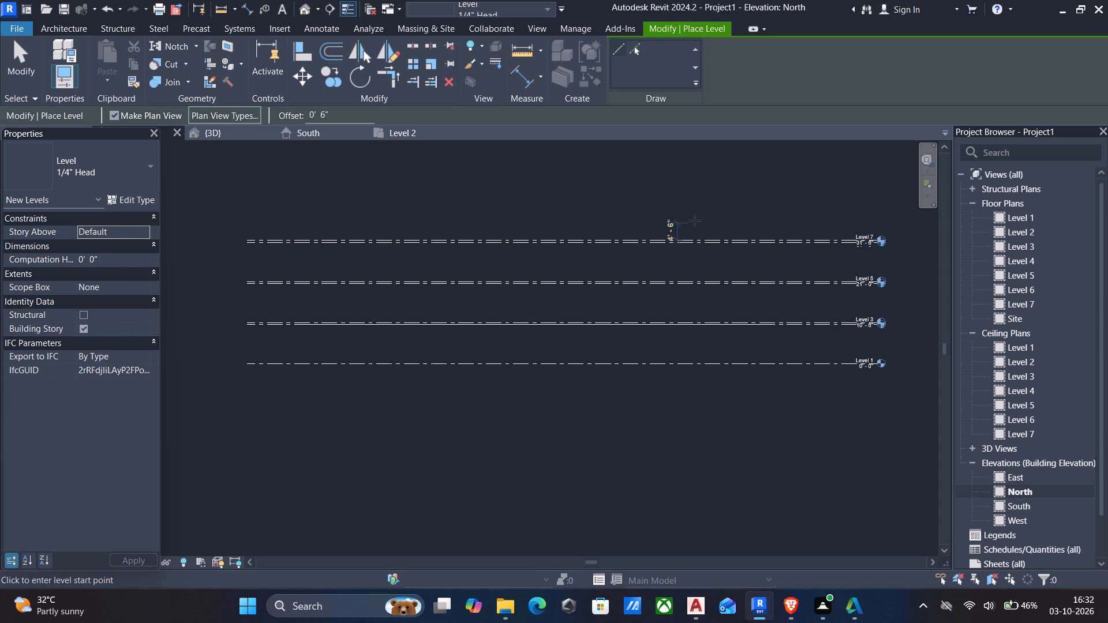
key("Escape")
Add a full-length level offset 10' above Level 7, the upper level of the topmost pair.
scroll(600, 215, "up", 3)
middle_click_drag(600, 215, 620, 236)
scroll(620, 236, "down", 4)
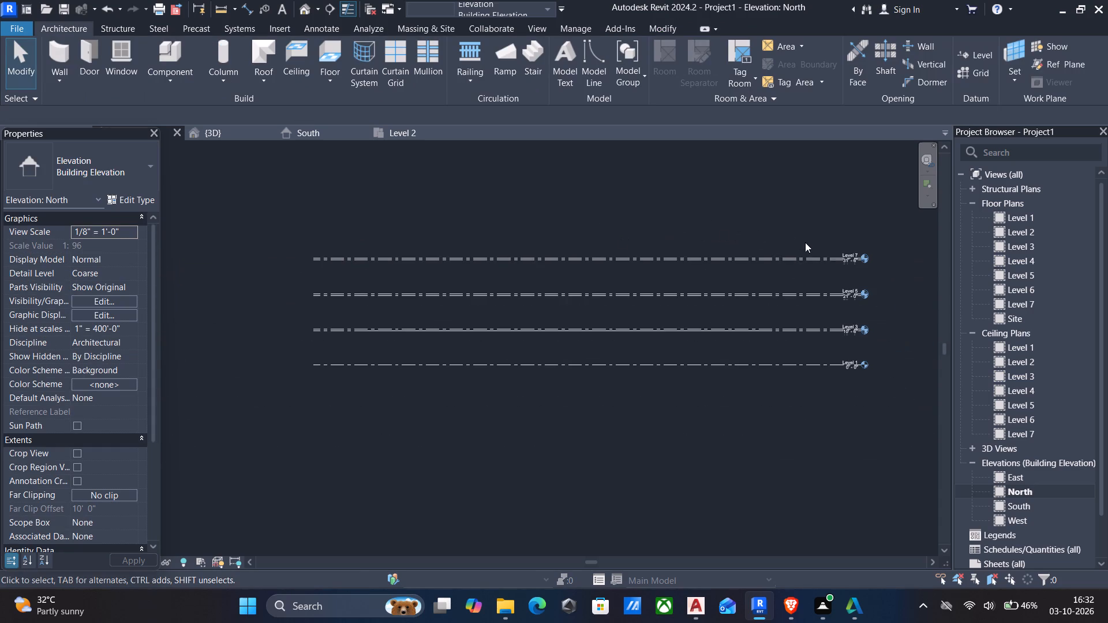
type("ll")
scroll(555, 258, "up", 4)
middle_click_drag(278, 246, 458, 252)
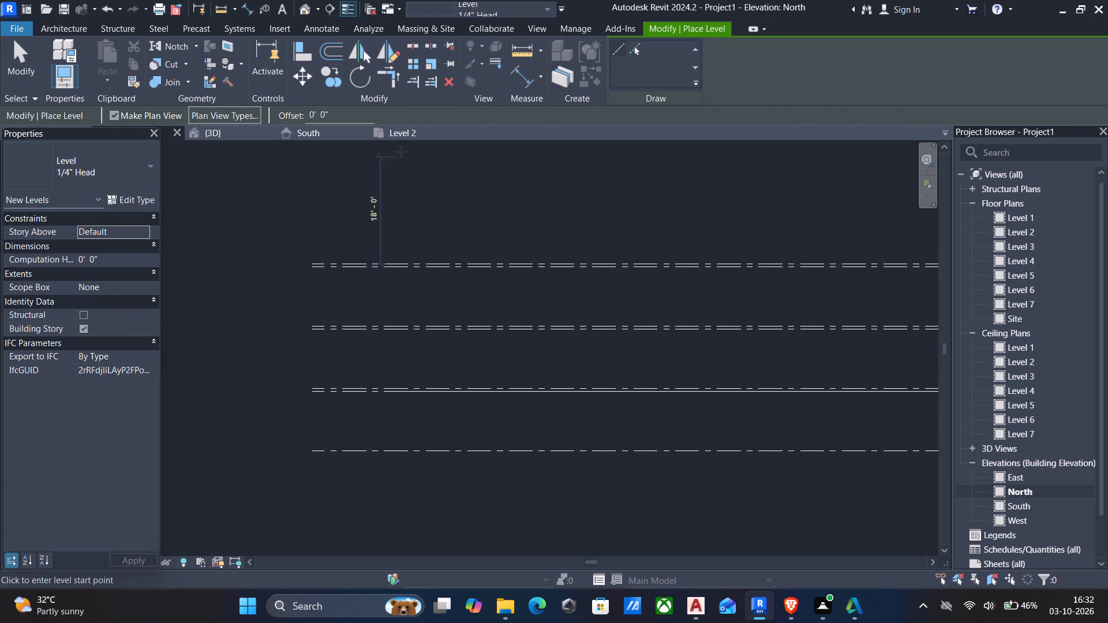
left_click_drag(372, 119, 31, 115)
type("10'")
scroll(331, 264, "up", 3)
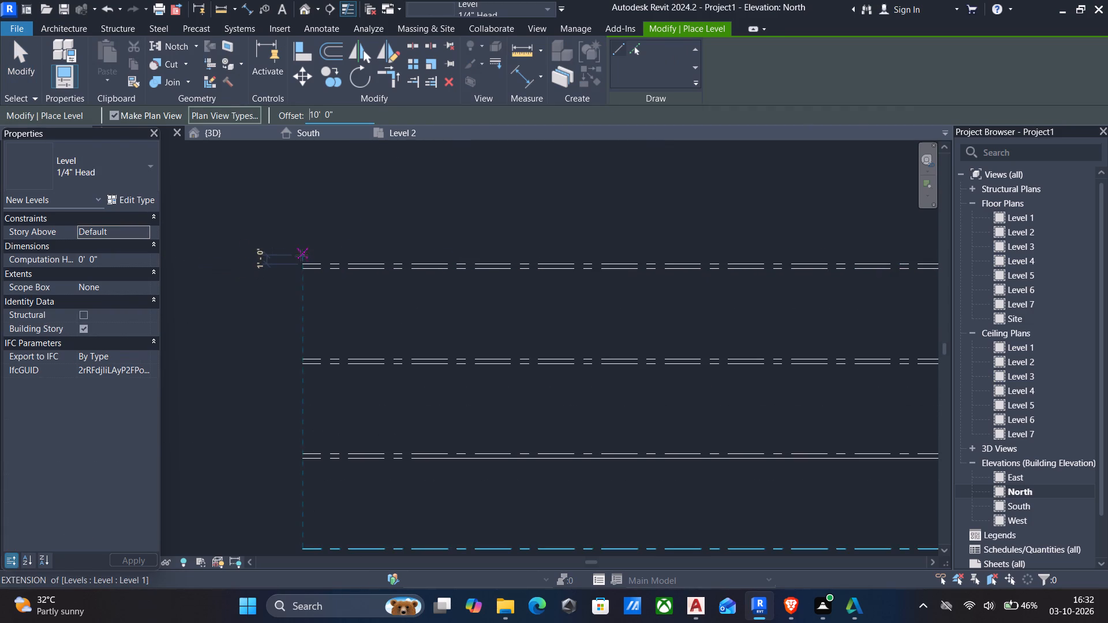
left_click(301, 260)
scroll(330, 250, "down", 4)
scroll(420, 264, "down", 2)
middle_click_drag(420, 264, 419, 264)
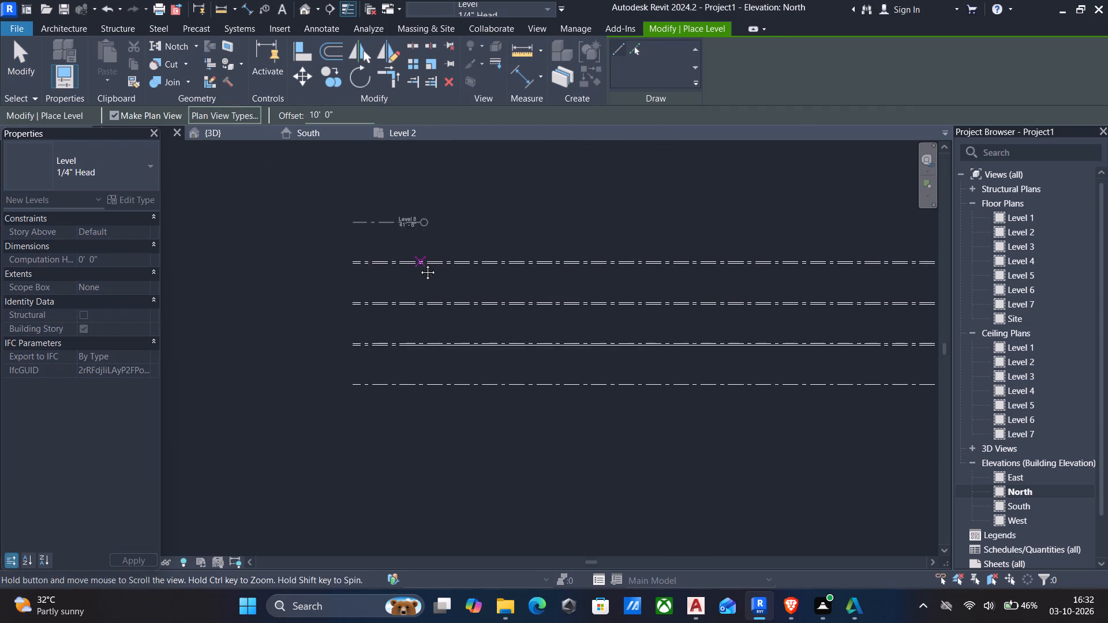
middle_click_drag(419, 264, 344, 273)
scroll(361, 273, "down", 2)
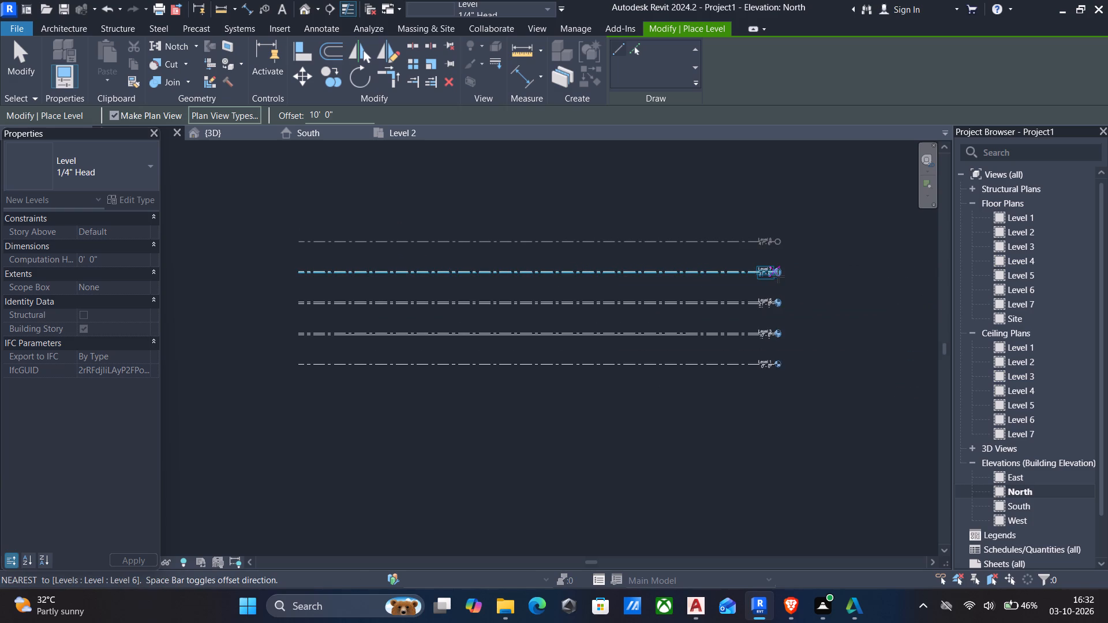
left_click(778, 256)
key("Escape")
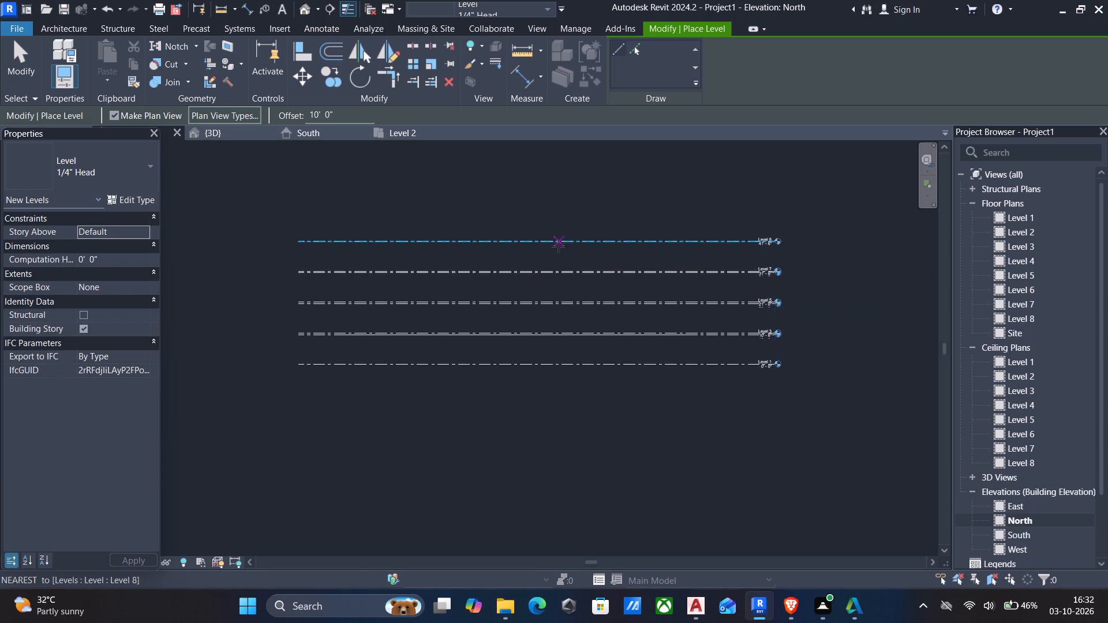
middle_click_drag(434, 234, 448, 237)
key("Escape")
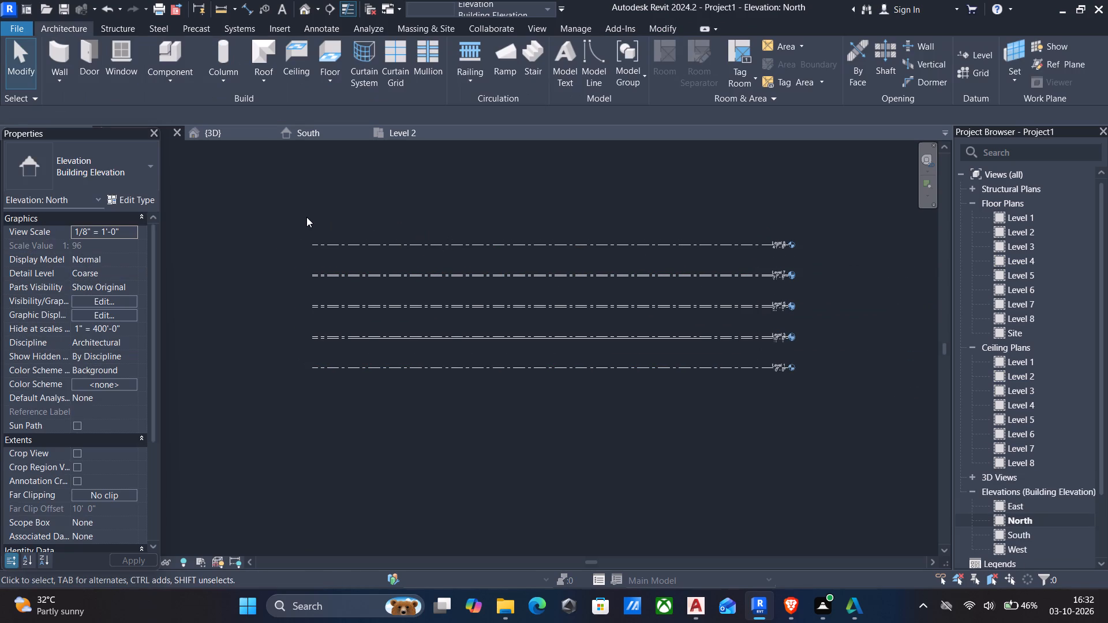
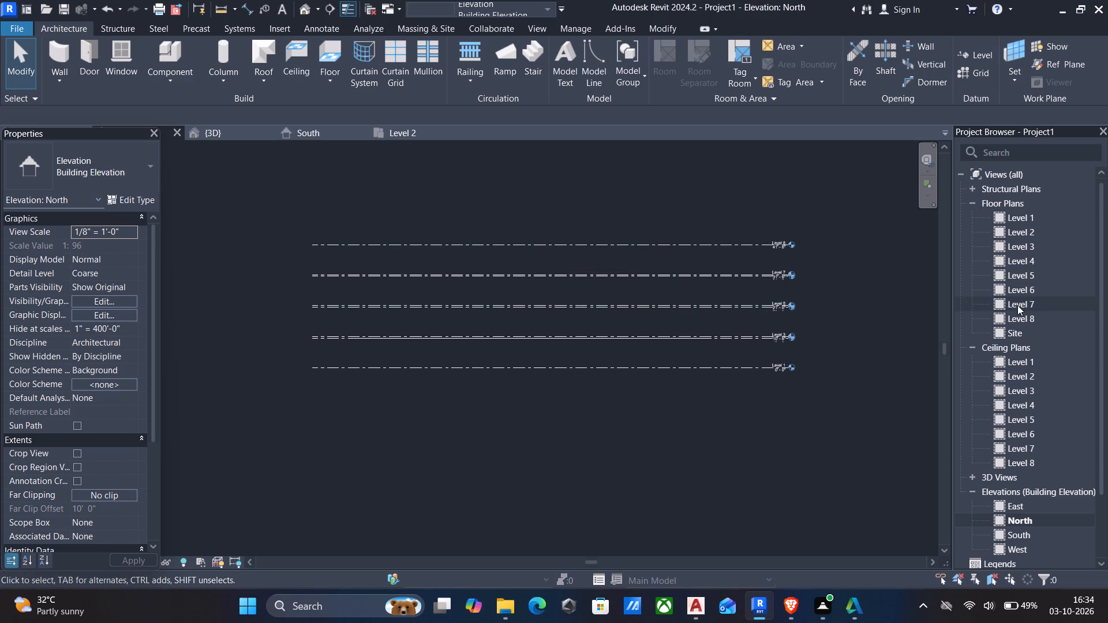
In the Level 2 floor plan, start a wall and duplicate the Generic - 8" type as 9".
double_click(1019, 234)
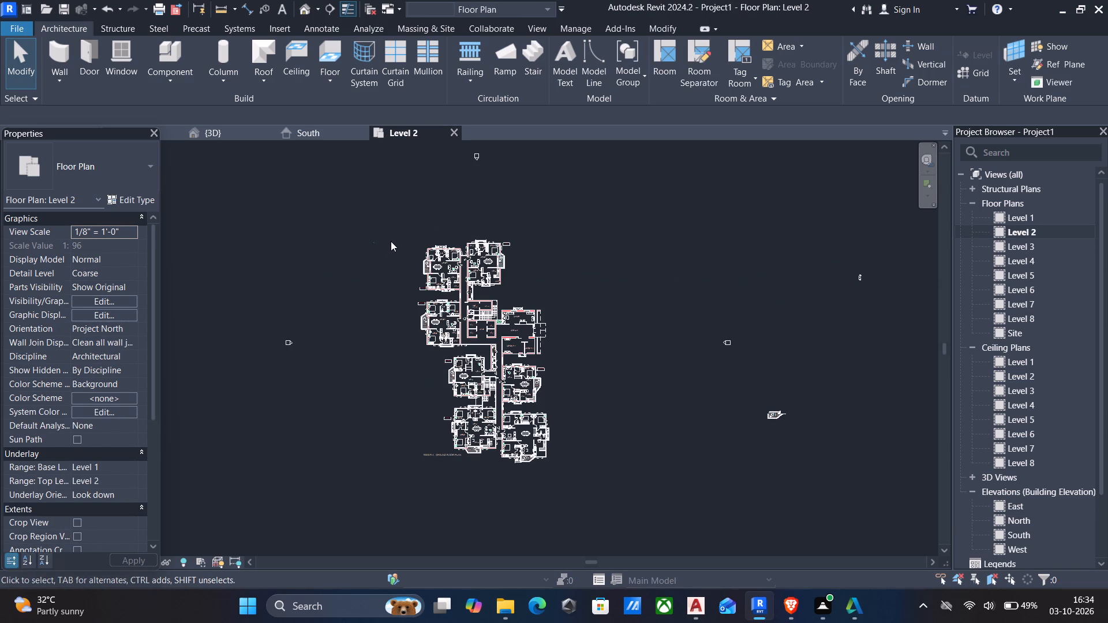
scroll(450, 252, "up", 8)
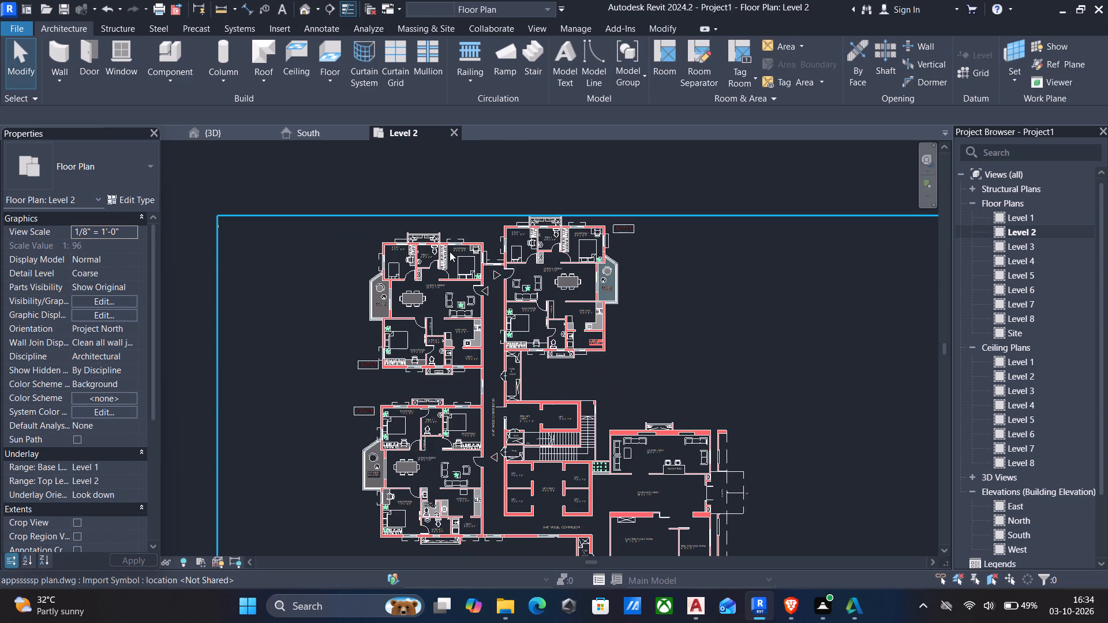
left_click(58, 57)
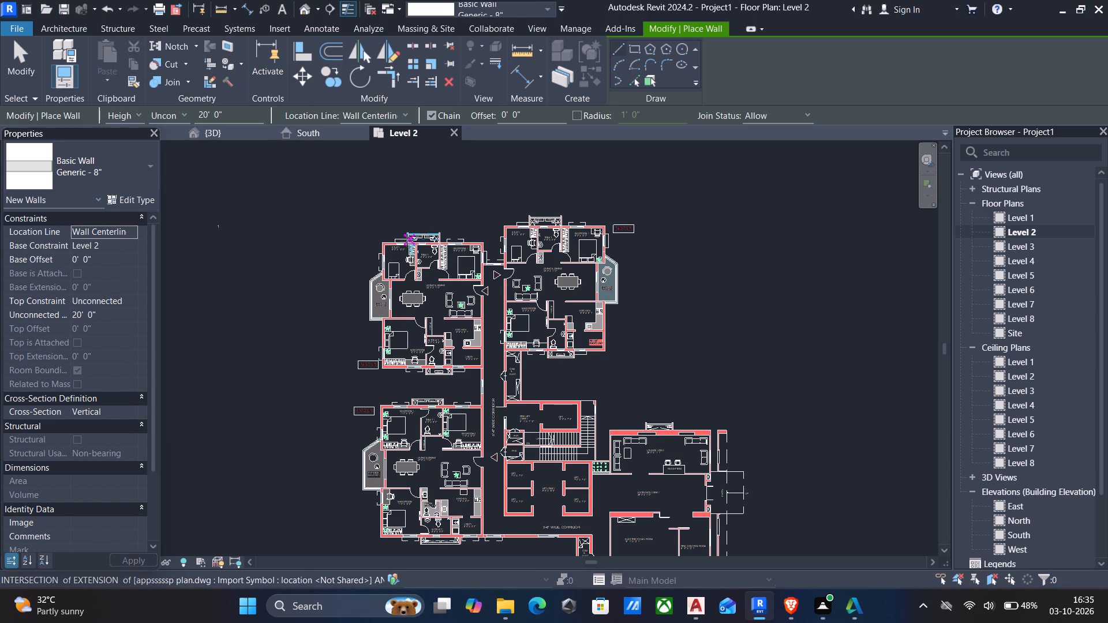
scroll(407, 239, "up", 2)
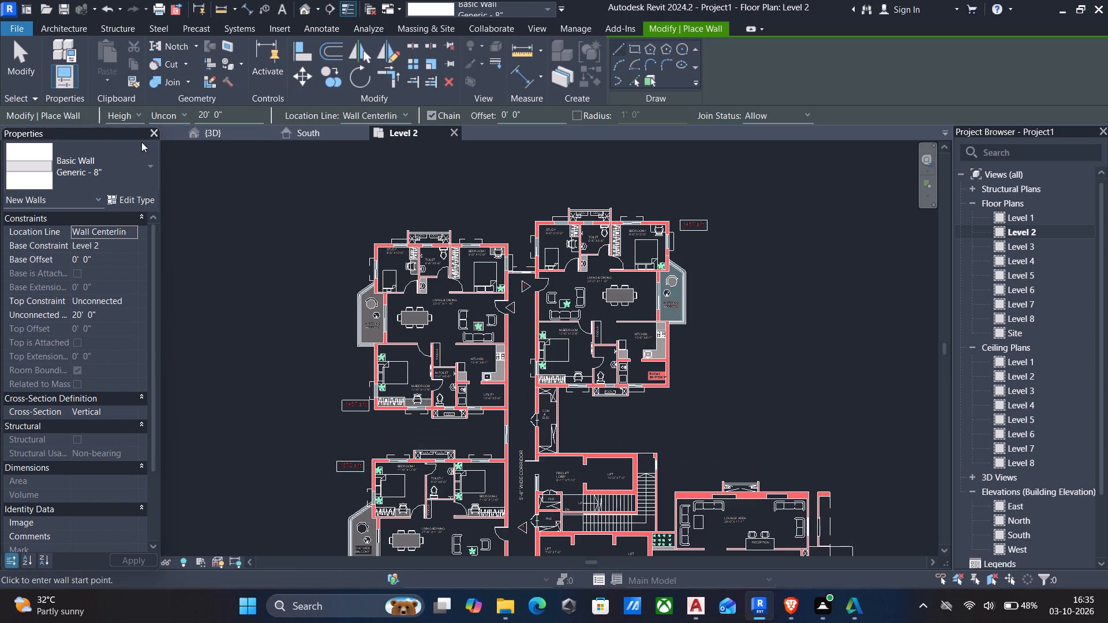
left_click(128, 202)
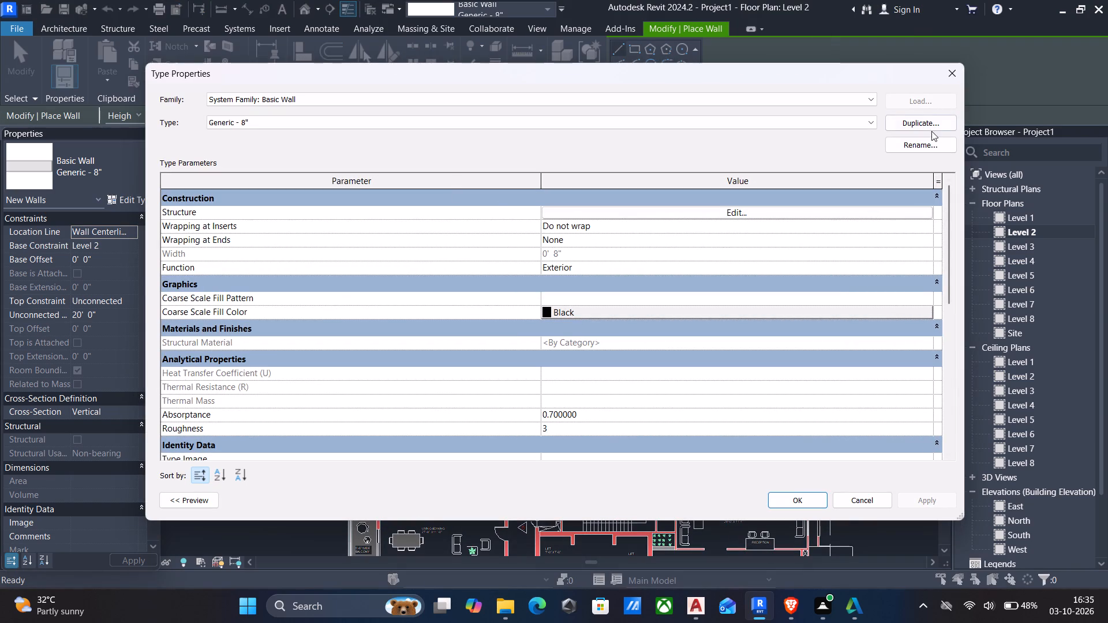
left_click(918, 125)
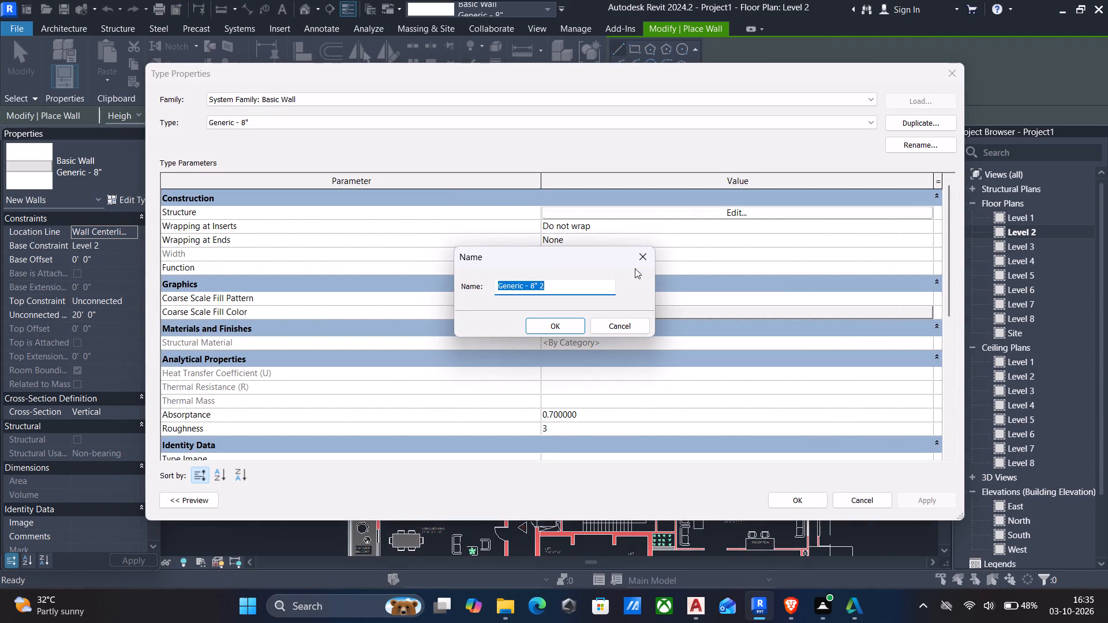
type("9\"")
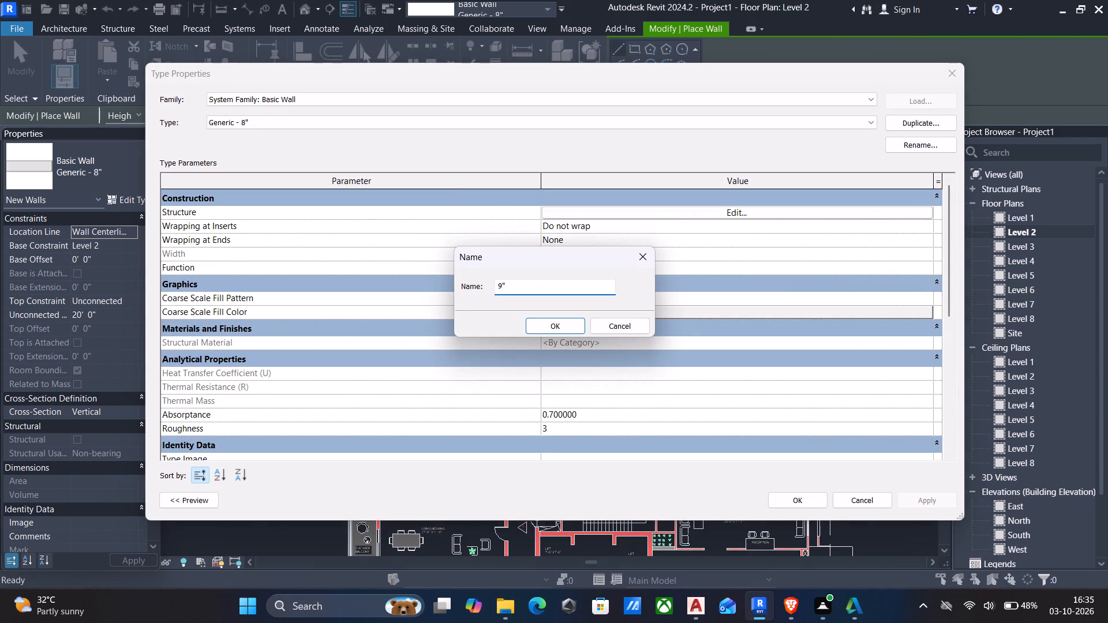
key("space")
left_click(546, 329)
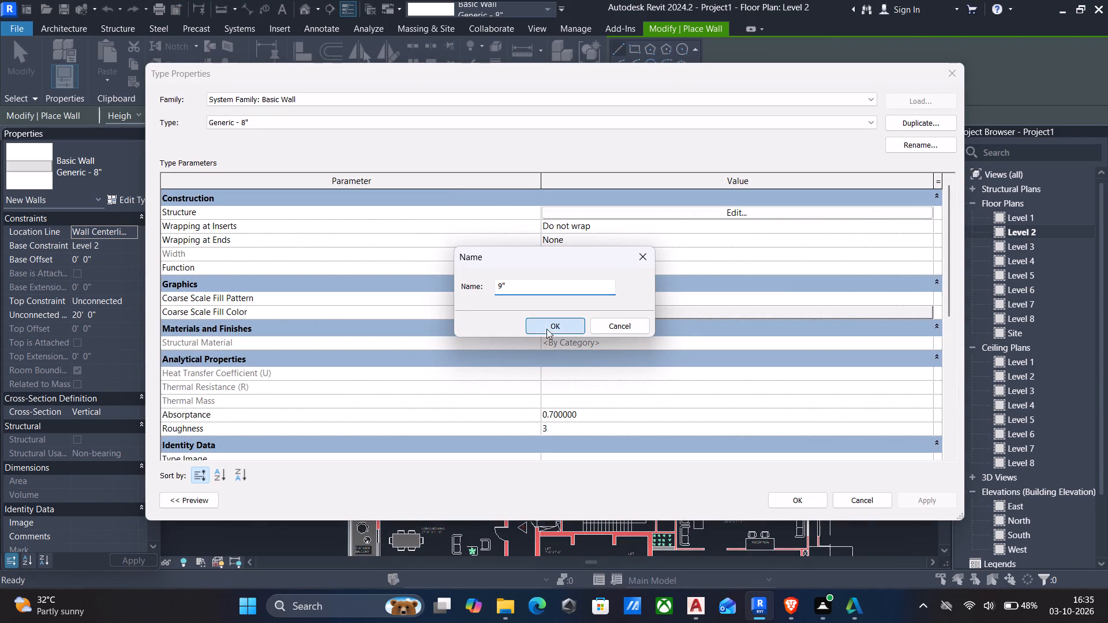
Set the structure layer thickness of the new wall type to 9" and apply it.
left_click(726, 211)
left_click(576, 215)
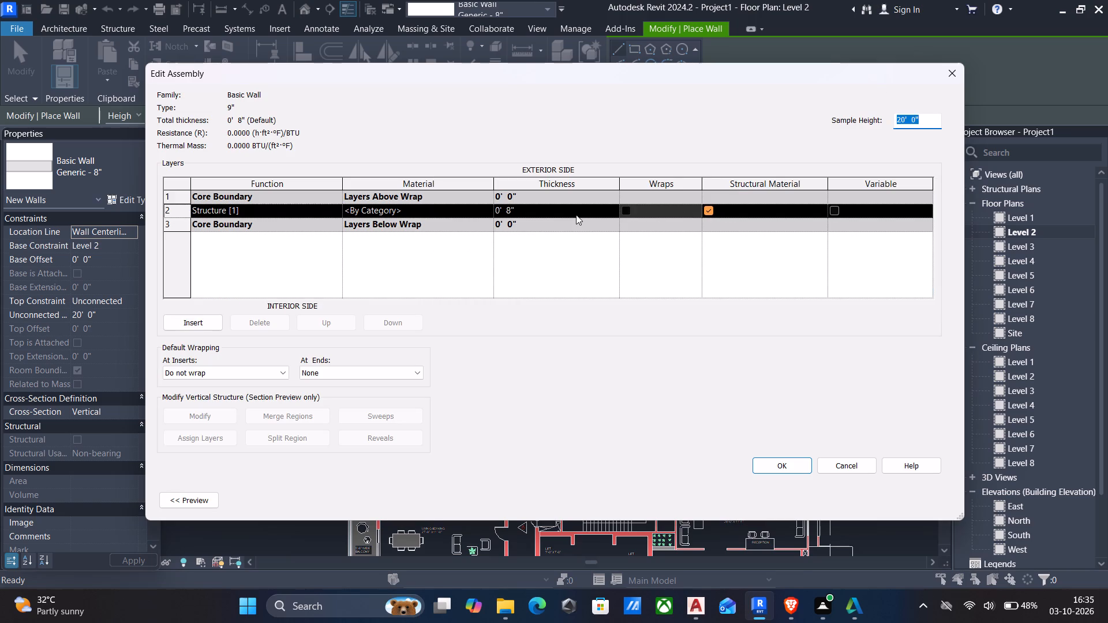
type("9\"")
key("Return")
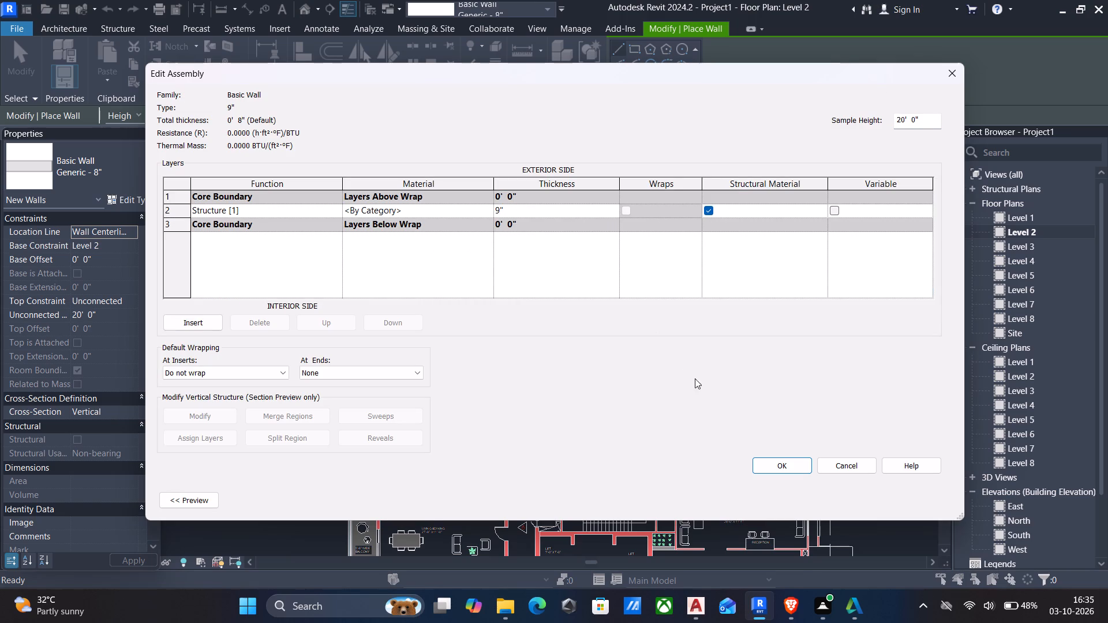
left_click(770, 464)
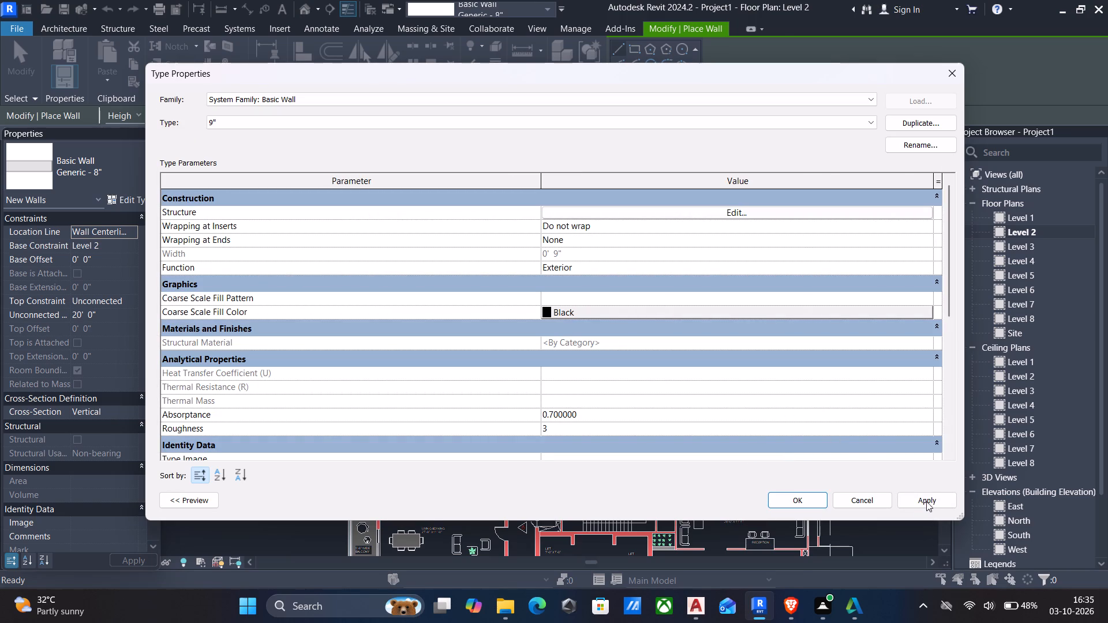
left_click(926, 501)
left_click(778, 504)
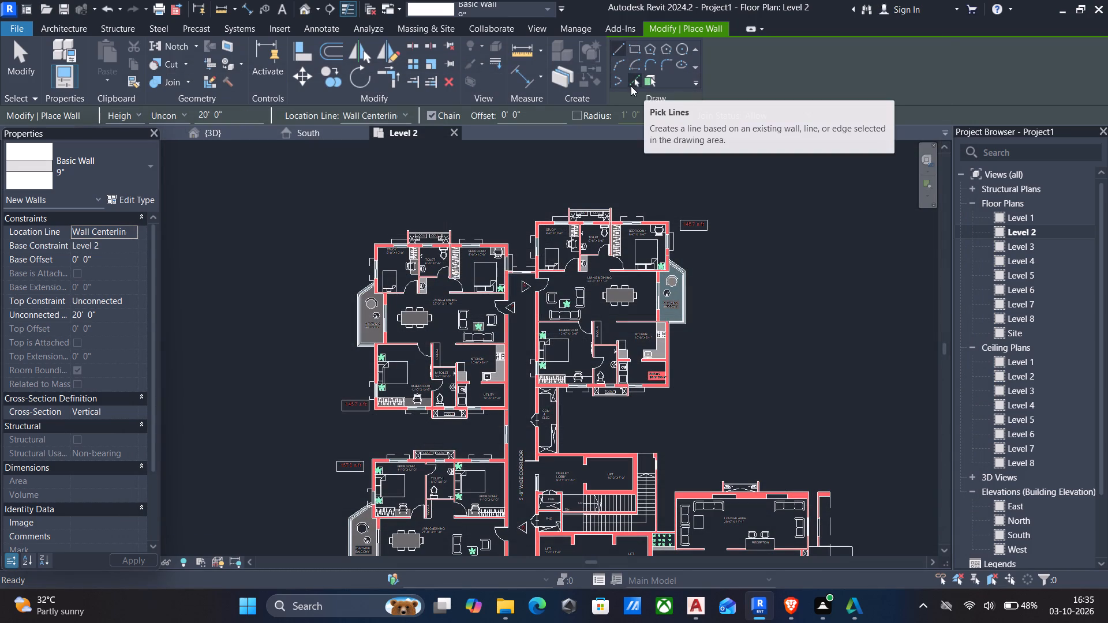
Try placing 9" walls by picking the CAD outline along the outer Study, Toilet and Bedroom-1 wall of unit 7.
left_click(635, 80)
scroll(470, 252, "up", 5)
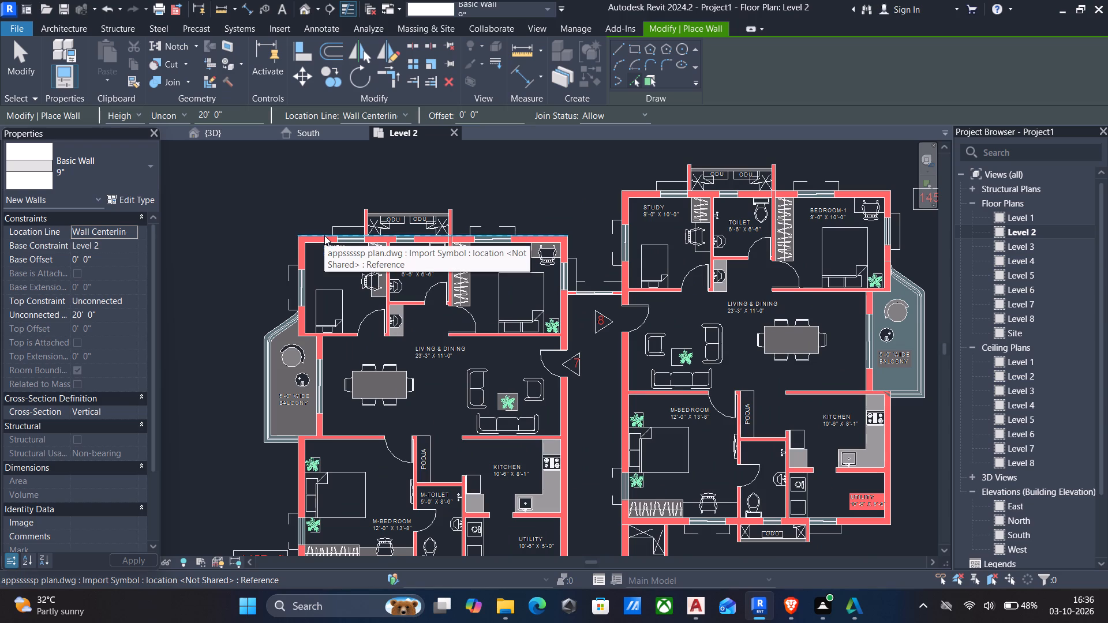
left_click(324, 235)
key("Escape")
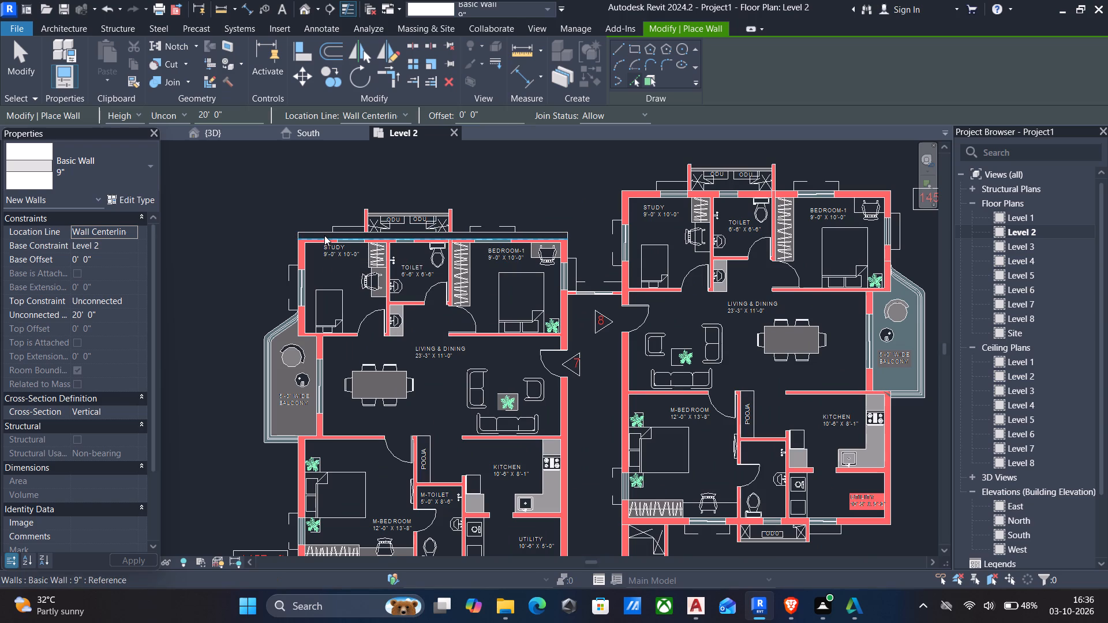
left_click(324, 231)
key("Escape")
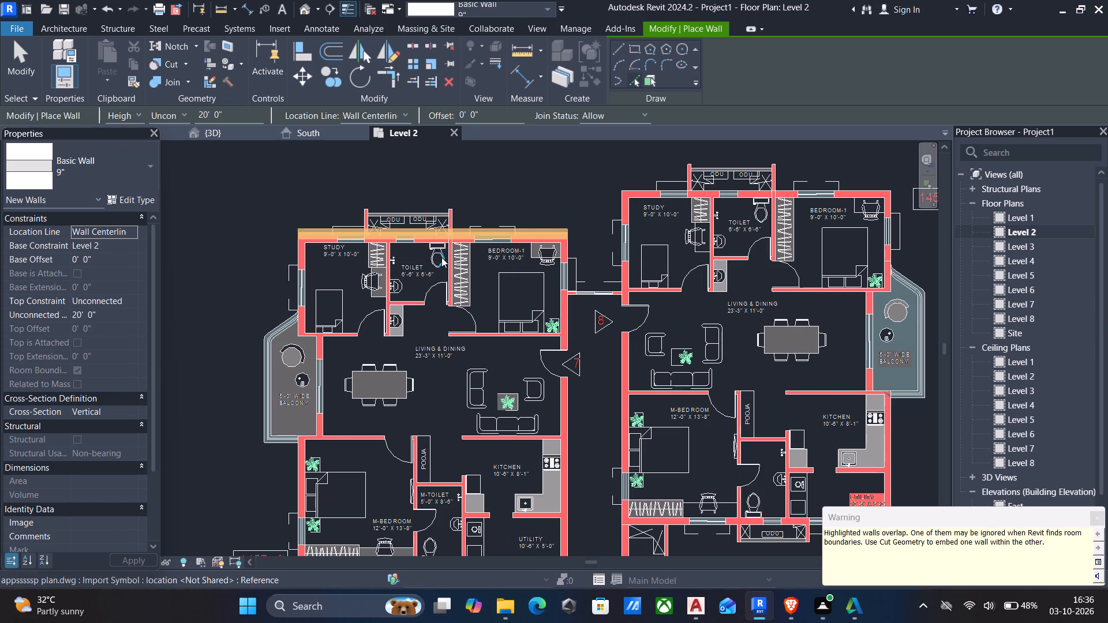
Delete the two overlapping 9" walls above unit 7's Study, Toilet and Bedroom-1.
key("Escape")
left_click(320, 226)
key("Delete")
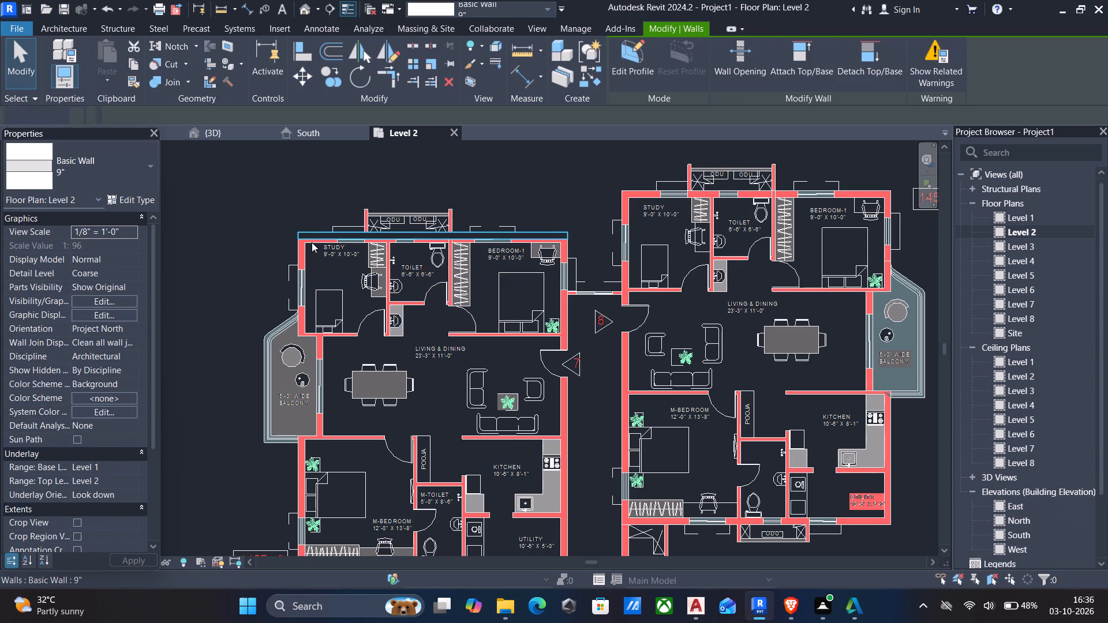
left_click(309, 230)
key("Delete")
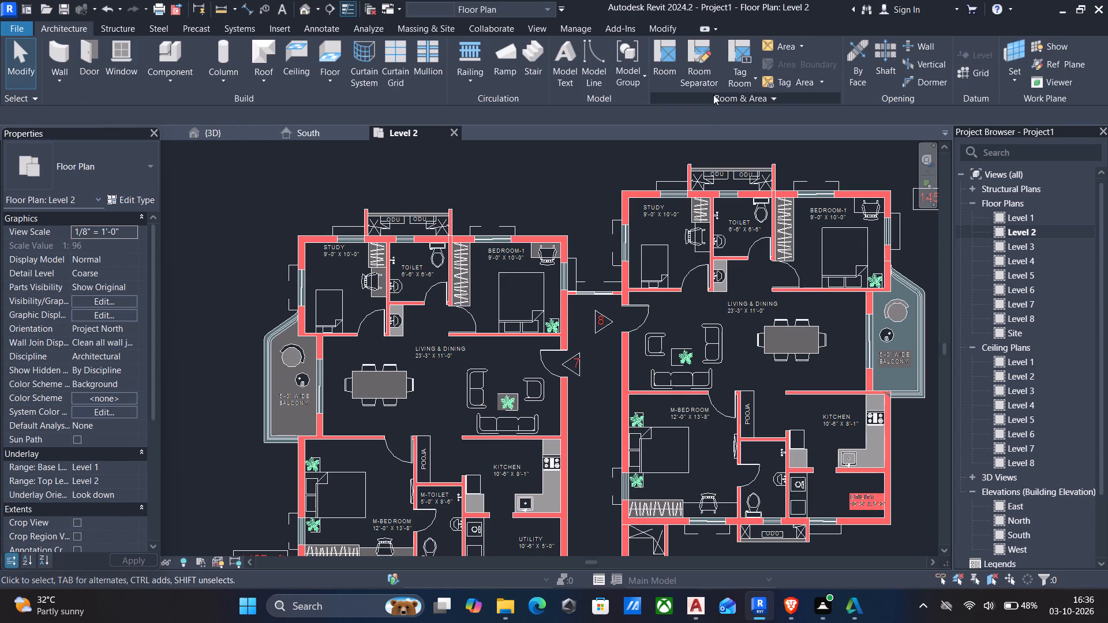
Place a 9" wall up to Level 3, location line Finish Face: Exterior, on the inner CAD line of unit 7's outer Study wall.
type("wa")
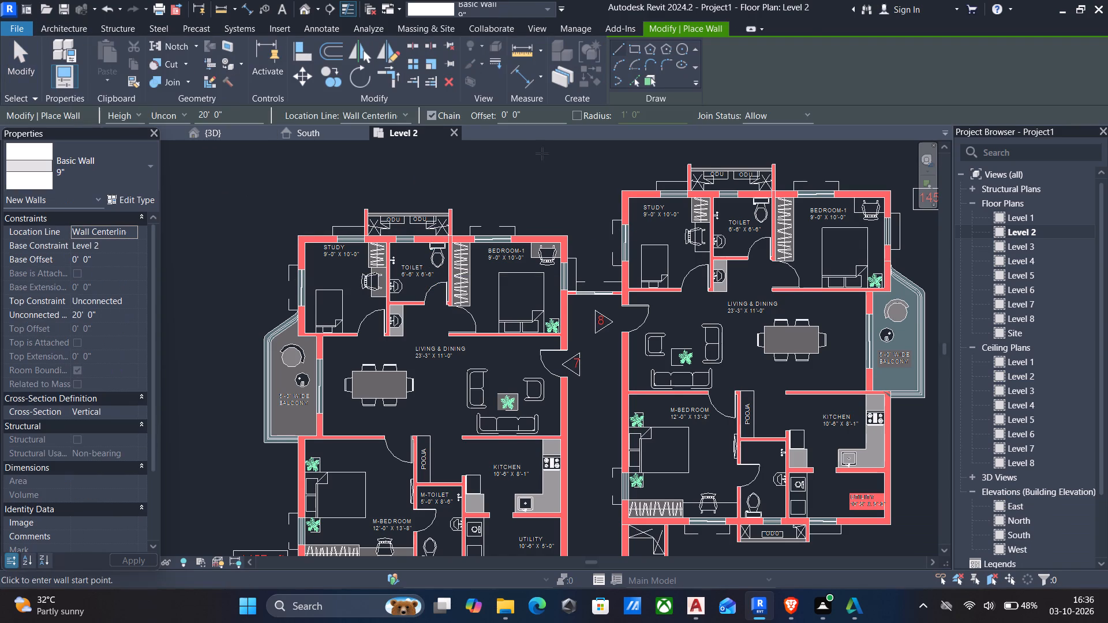
left_click(181, 118)
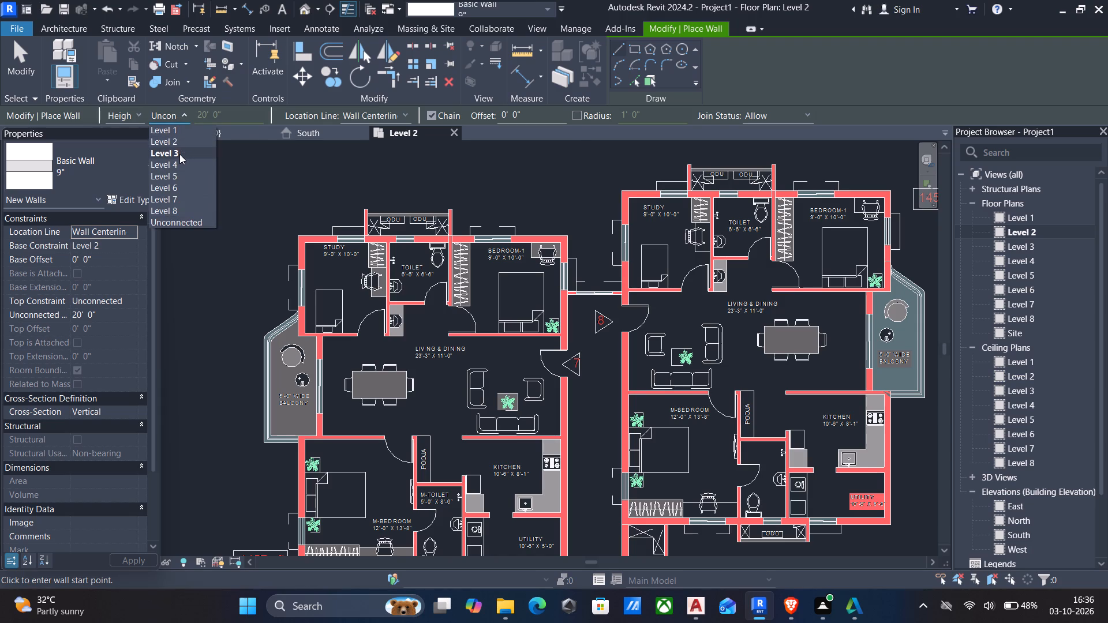
left_click(179, 154)
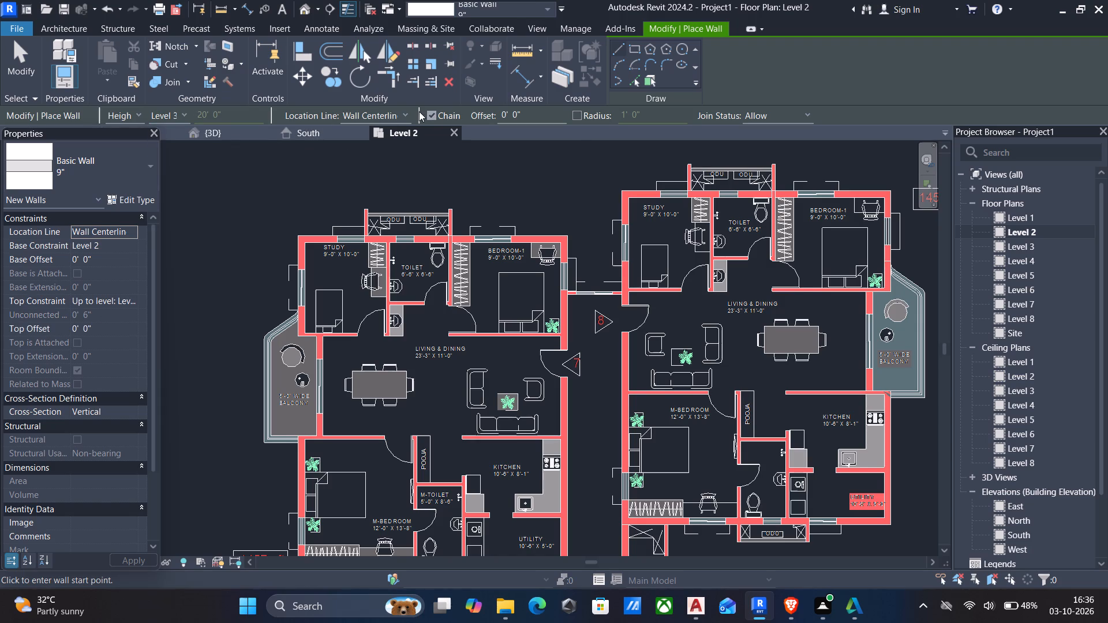
left_click(411, 114)
left_click(380, 152)
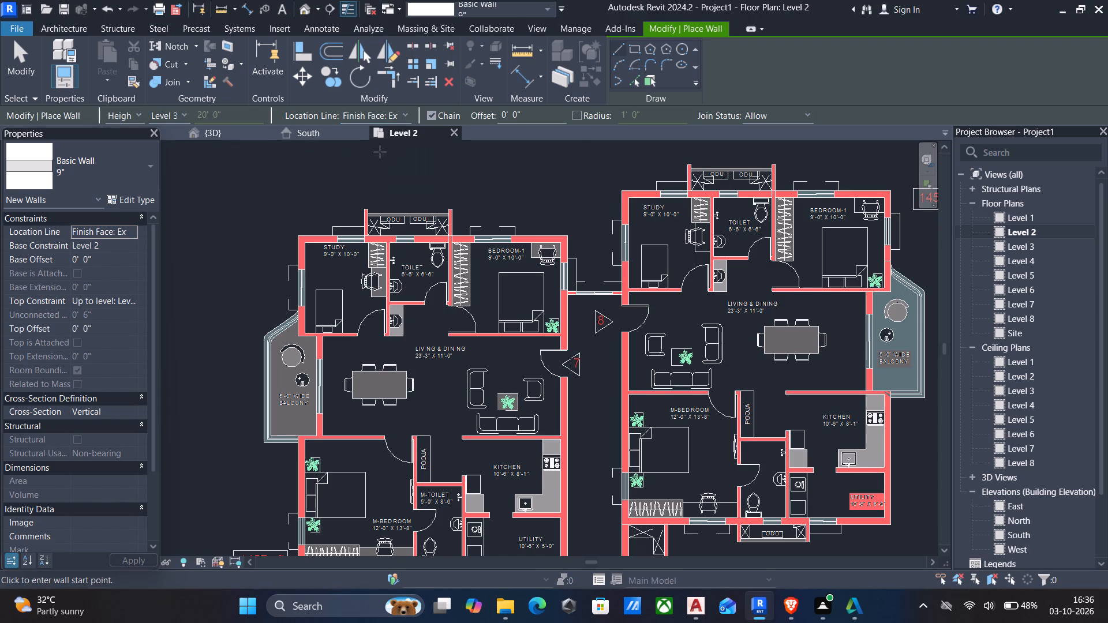
left_click(633, 83)
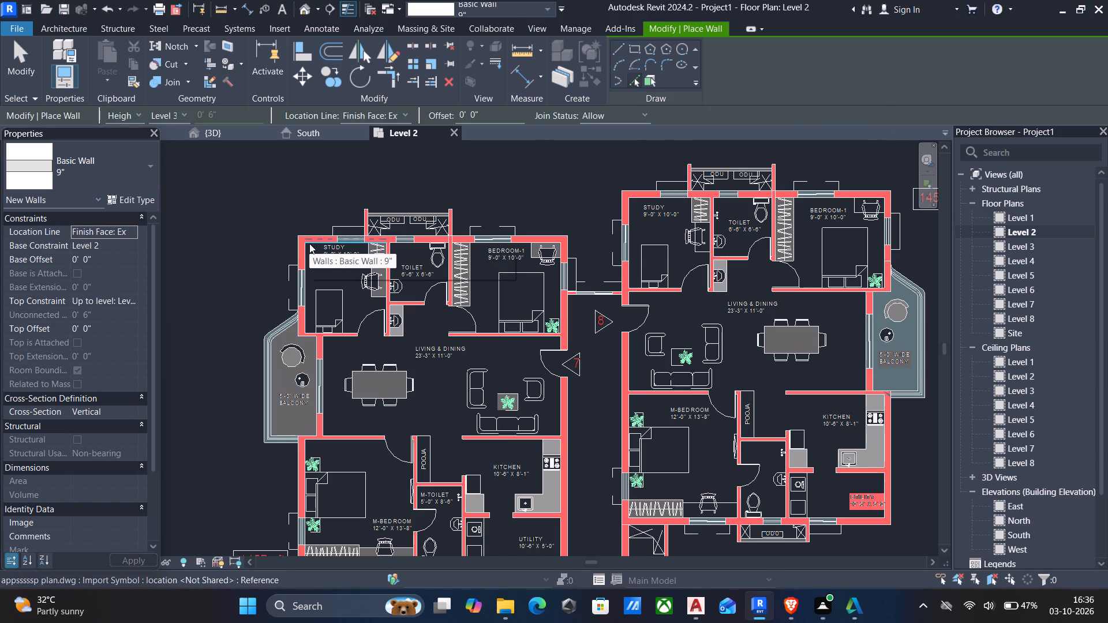
scroll(309, 243, "up", 2)
left_click(309, 243)
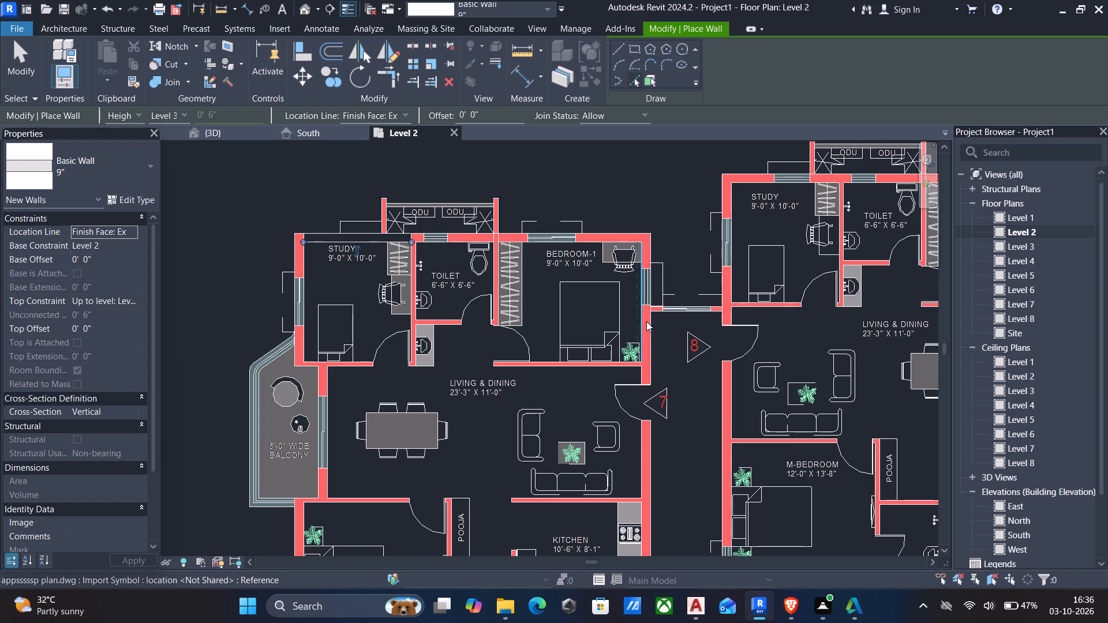
Place a matching 9" wall on the inner CAD line of Bedroom-1's corridor-side wall in unit 7.
scroll(647, 321, "up", 6)
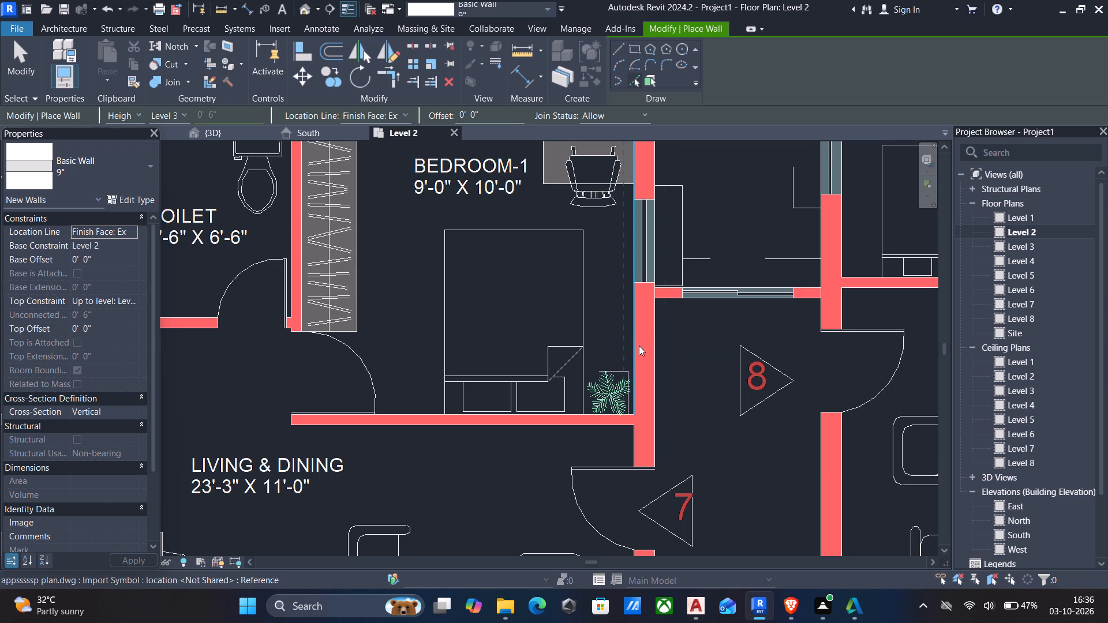
scroll(641, 346, "down", 2)
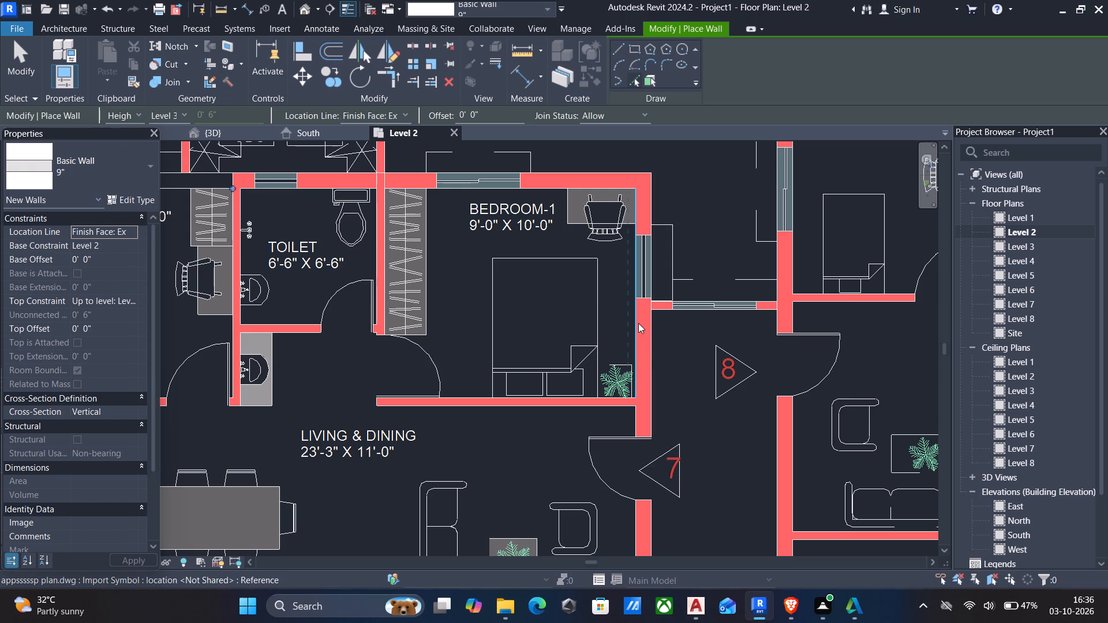
left_click(634, 326)
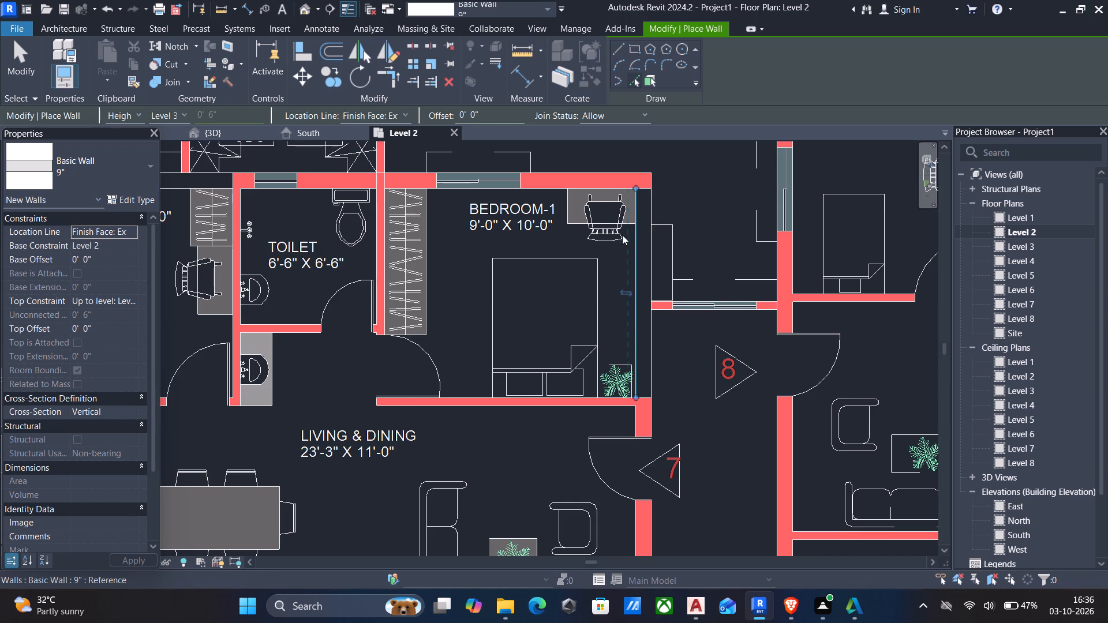
scroll(605, 197, "down", 5)
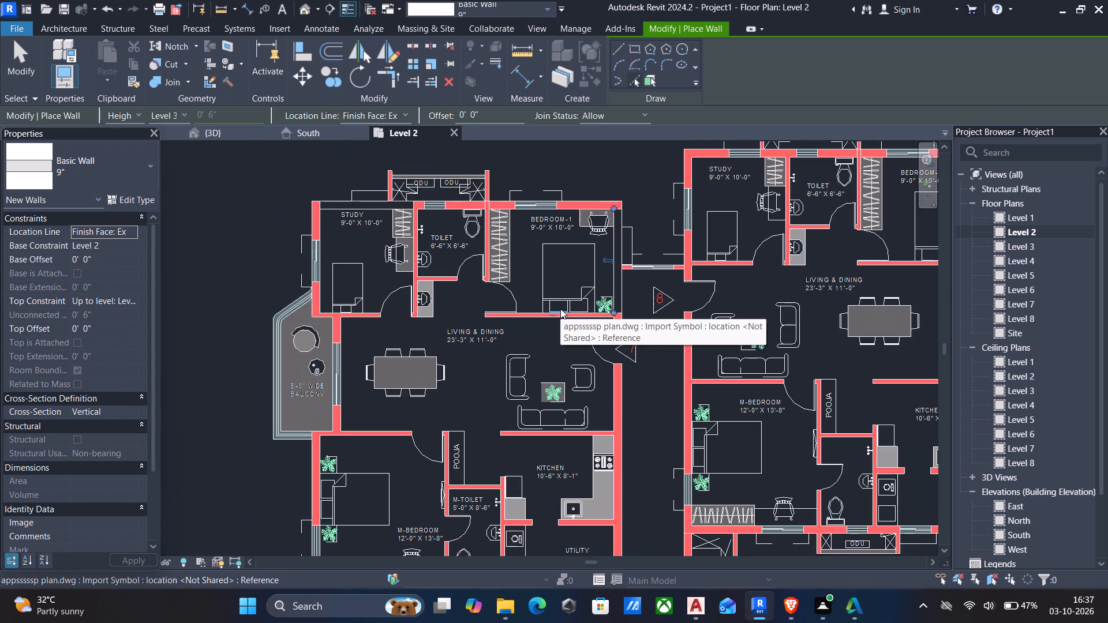
key("Escape")
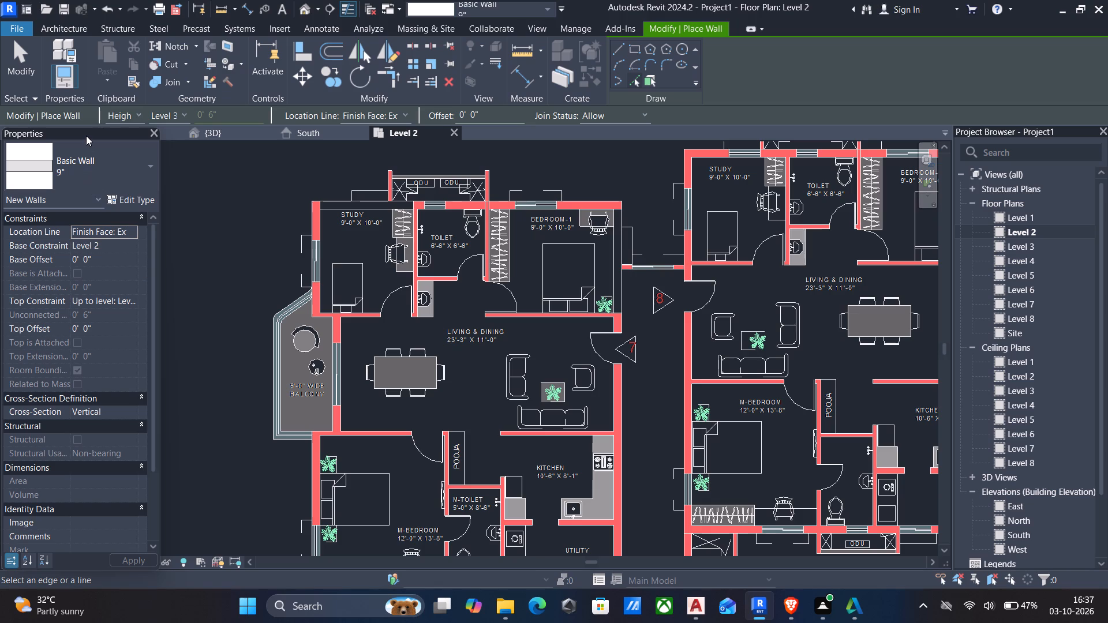
Reposition the Properties palette so that it no longer covers the view controls below the Level 2 plan.
left_click_drag(86, 136, 81, 108)
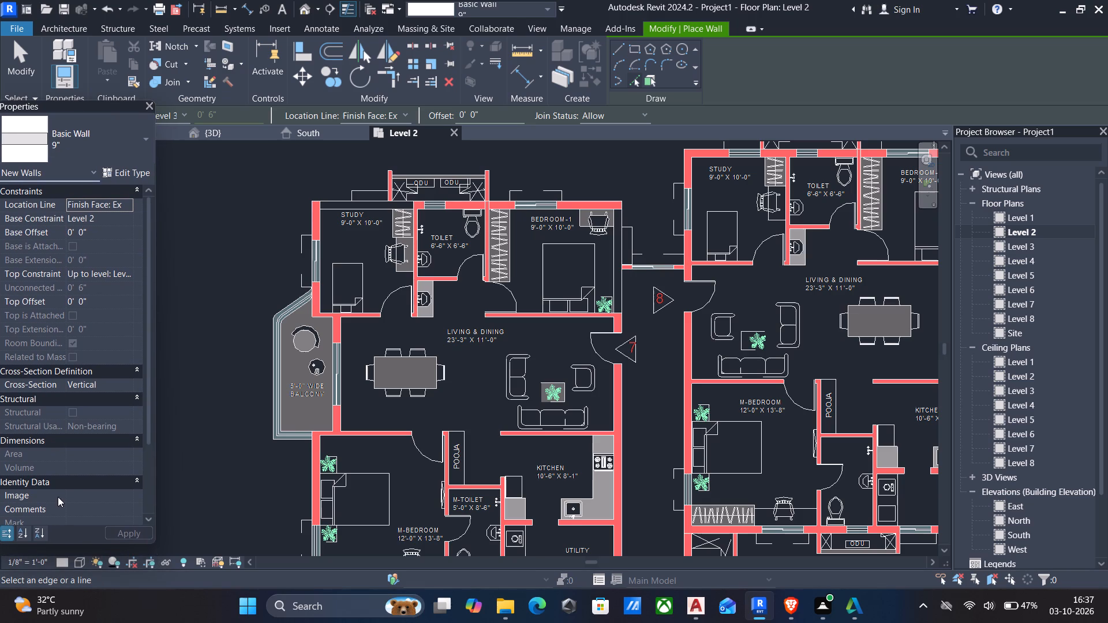
left_click(65, 542)
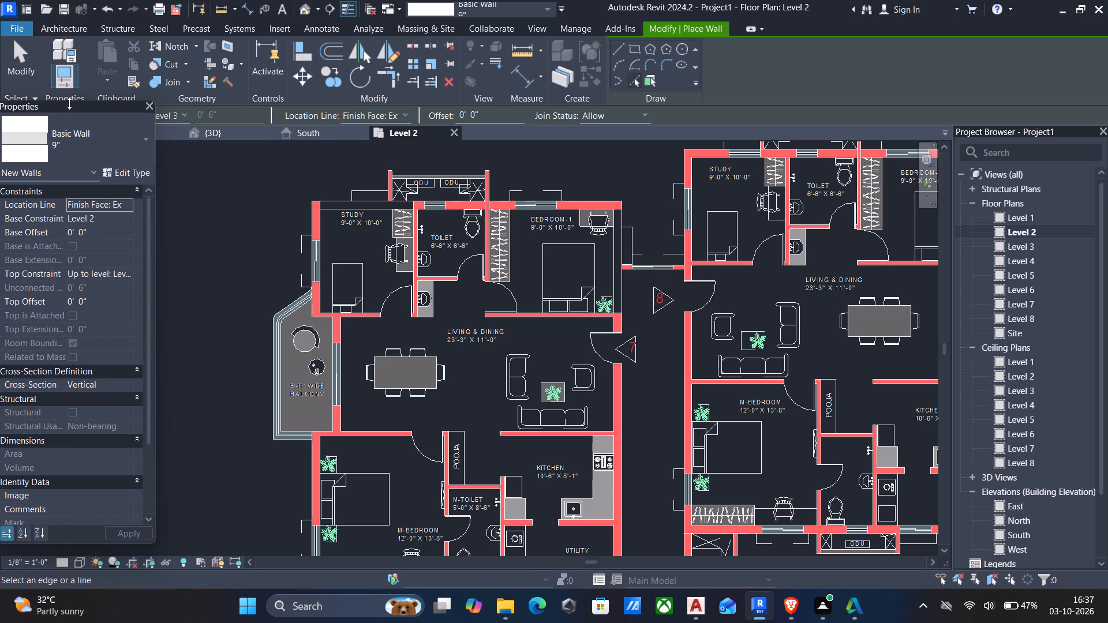
left_click_drag(69, 103, 81, 134)
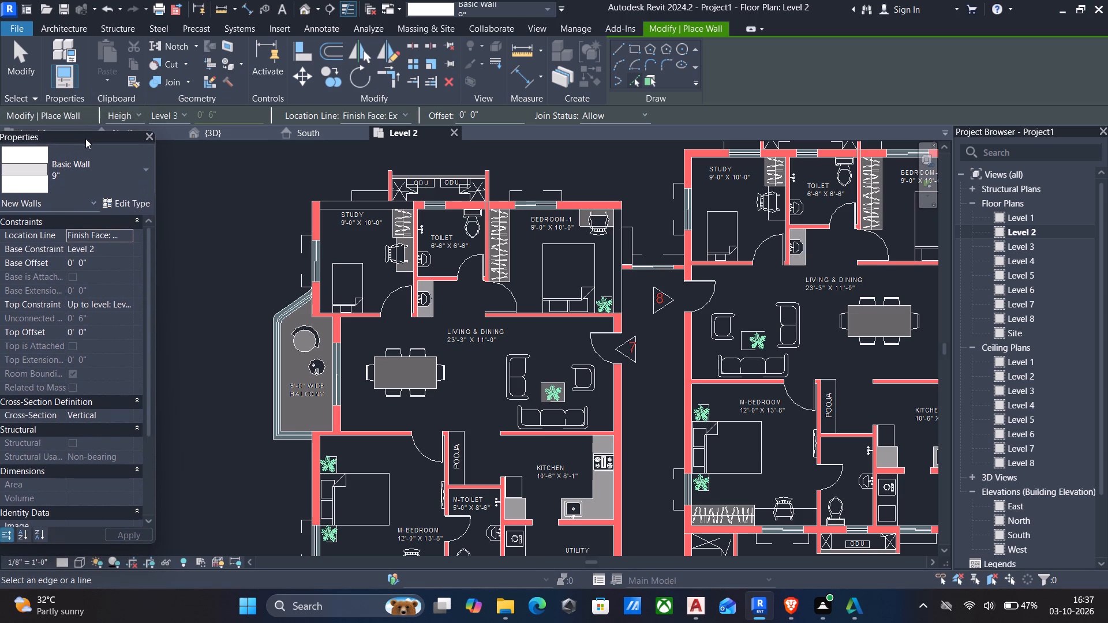
left_click_drag(90, 144, 138, 143)
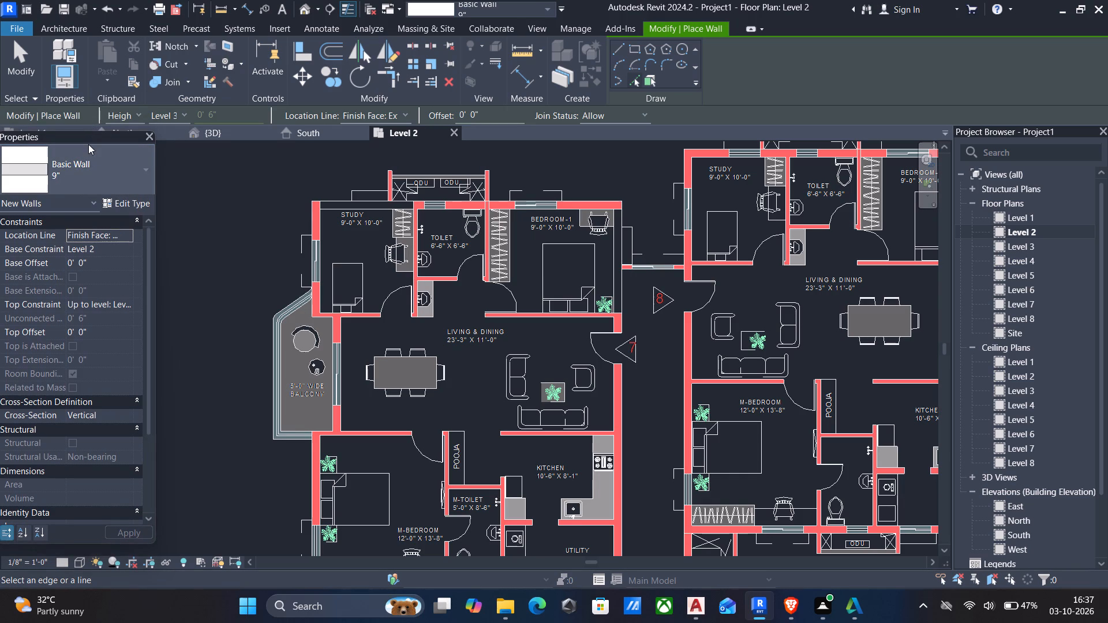
left_click_drag(83, 139, 110, 142)
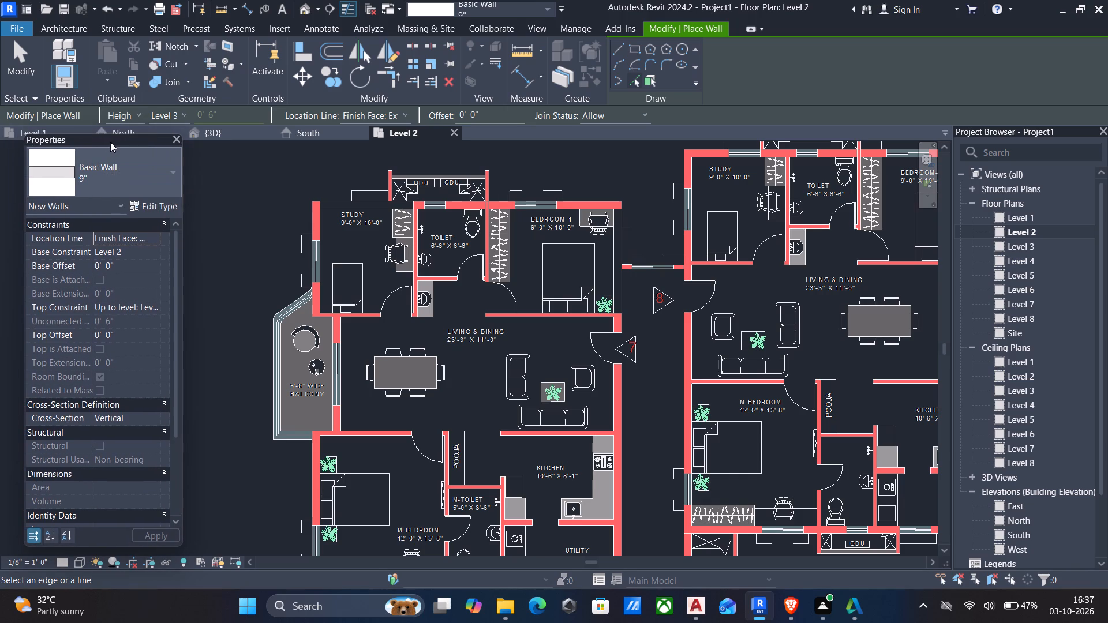
left_click_drag(110, 142, 96, 136)
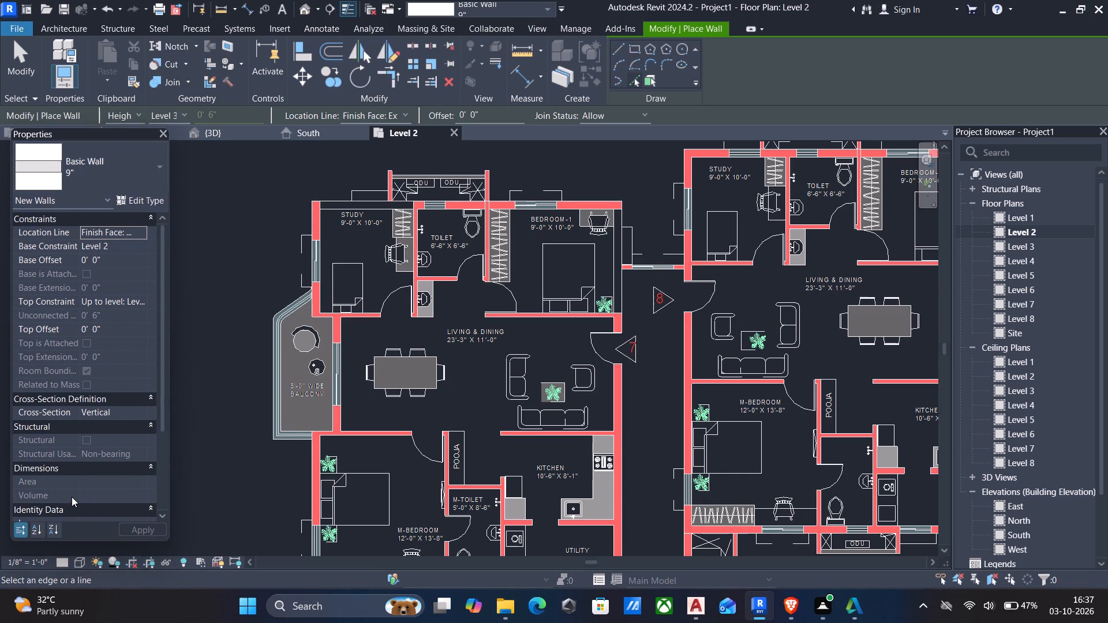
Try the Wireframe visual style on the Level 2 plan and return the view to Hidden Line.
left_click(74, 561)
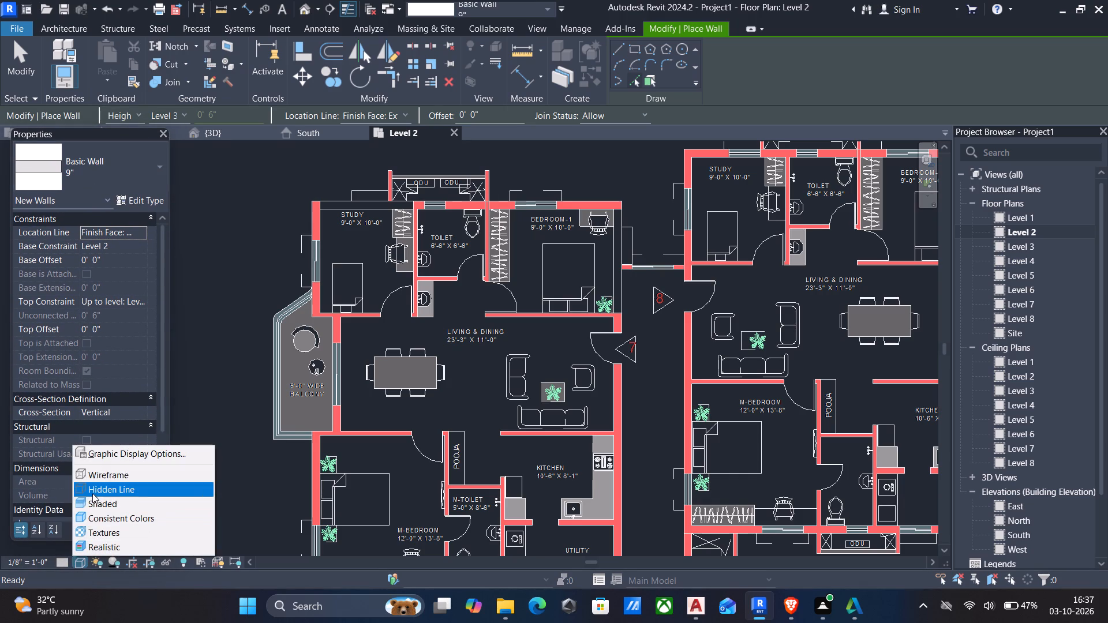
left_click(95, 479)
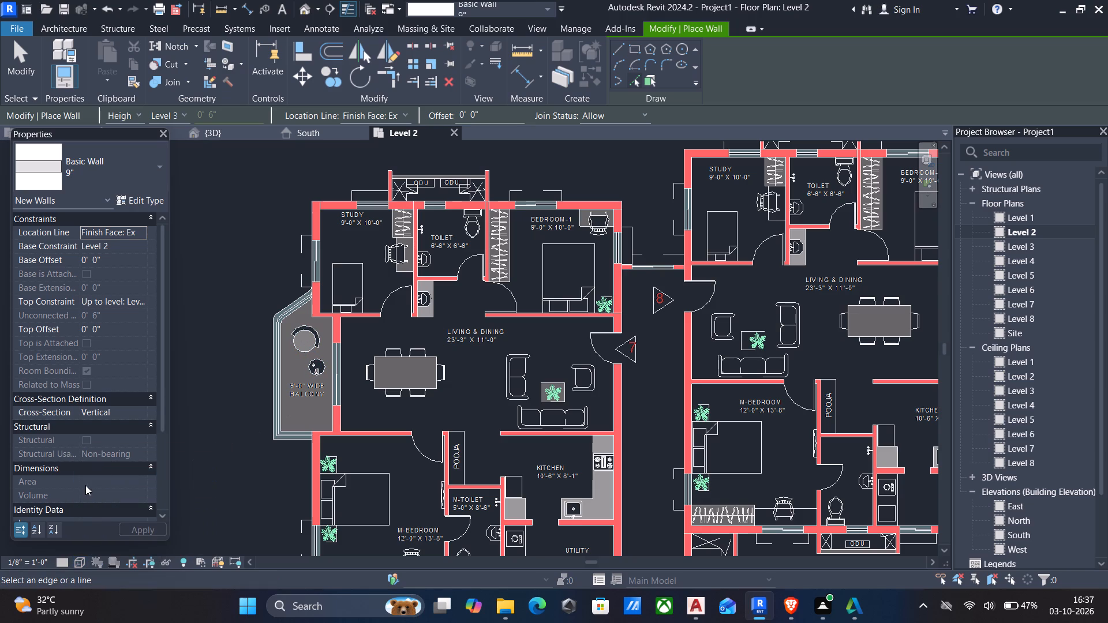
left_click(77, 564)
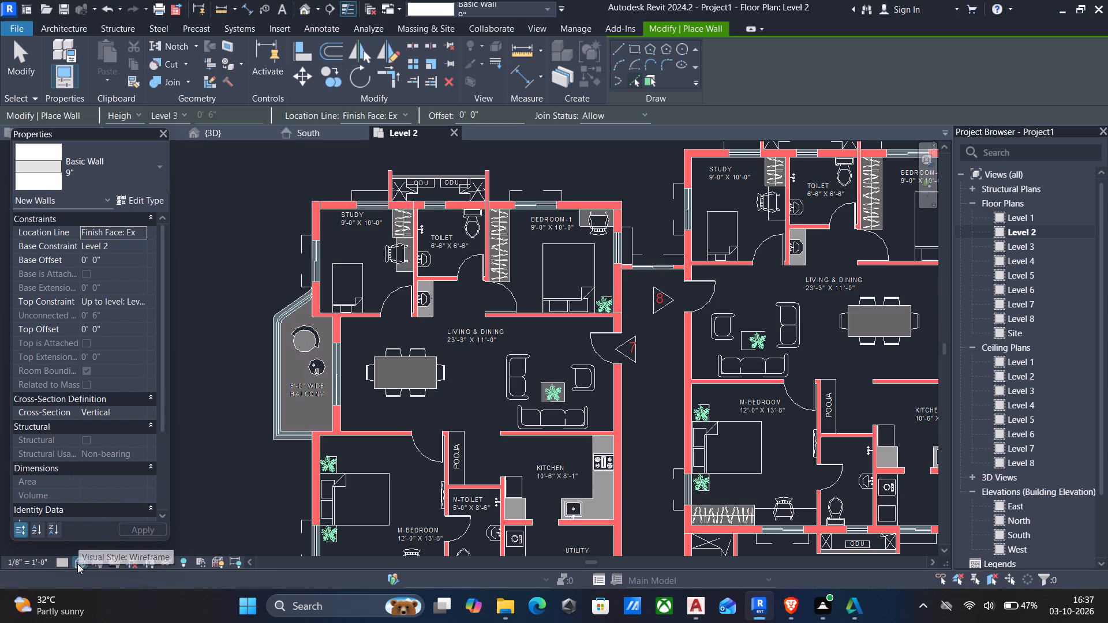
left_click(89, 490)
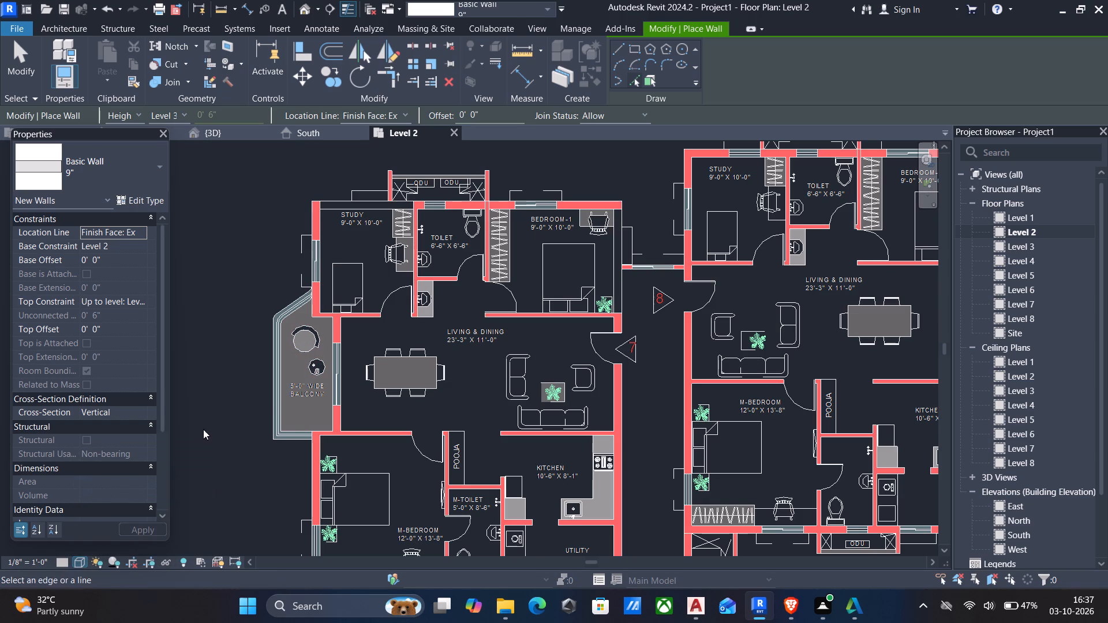
Place a 9" wall on the inner CAD line of unit 7's outer Study wall, on the side with the window near the balcony.
scroll(305, 230, "down", 3)
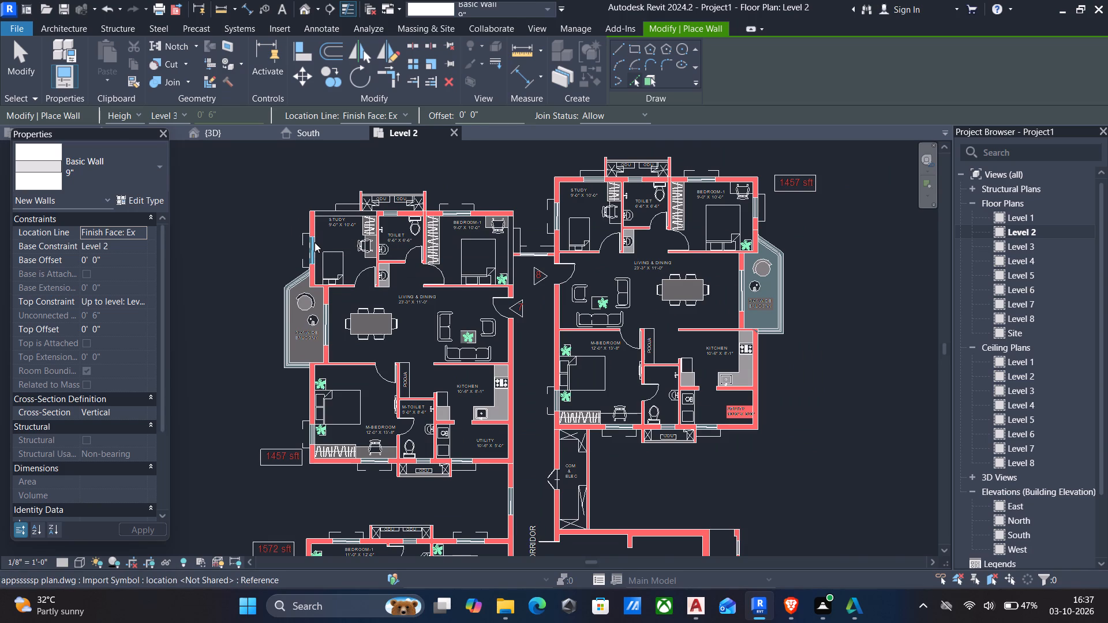
scroll(315, 242, "up", 4)
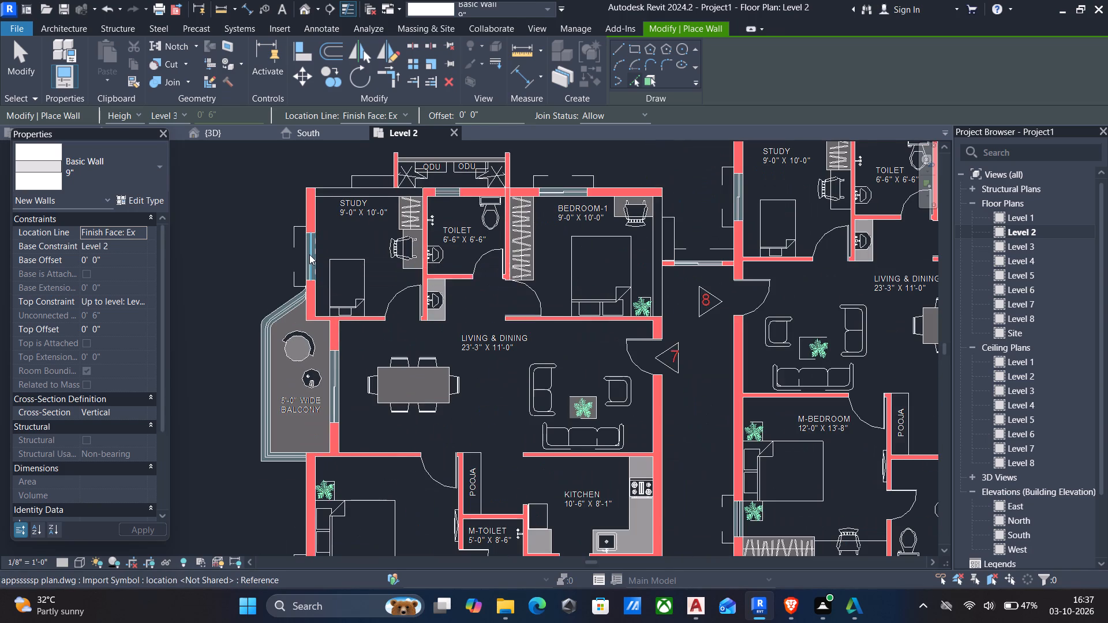
scroll(310, 255, "up", 5)
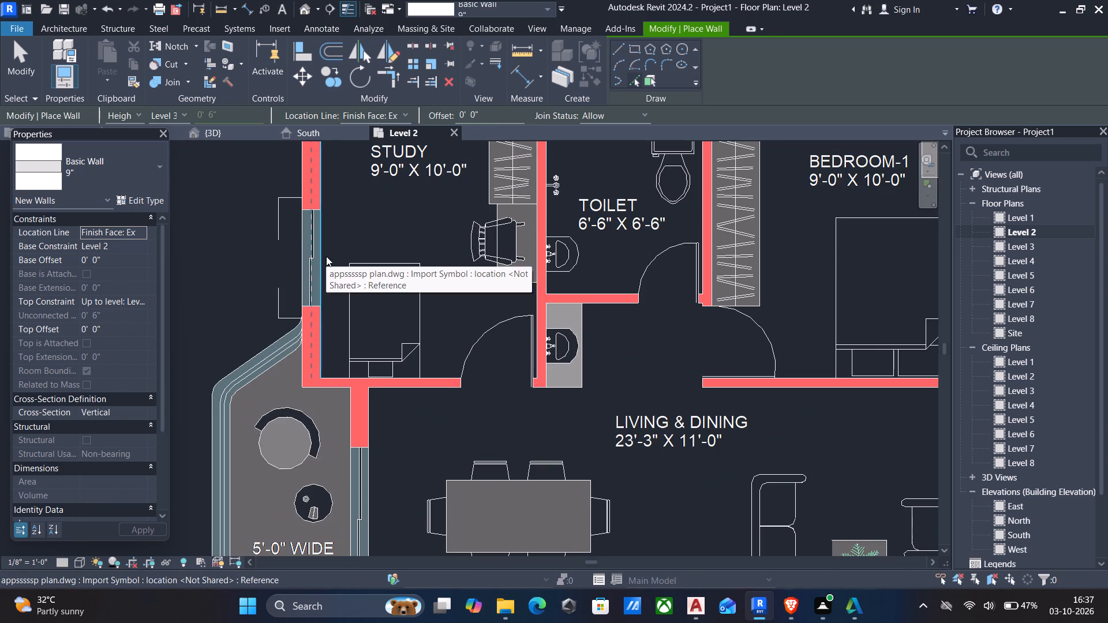
left_click(327, 262)
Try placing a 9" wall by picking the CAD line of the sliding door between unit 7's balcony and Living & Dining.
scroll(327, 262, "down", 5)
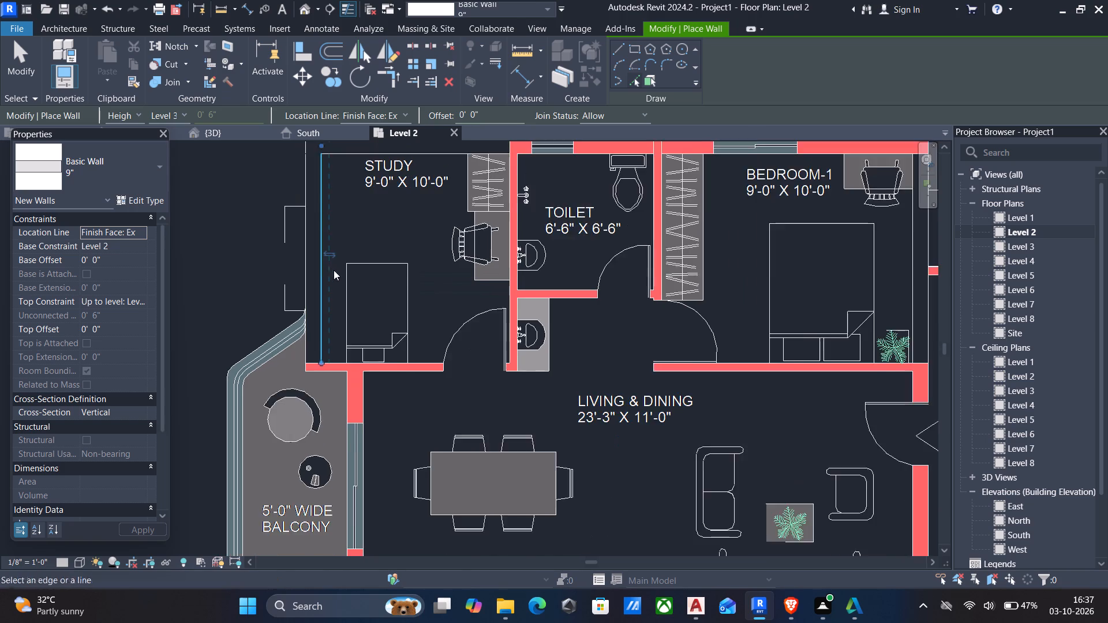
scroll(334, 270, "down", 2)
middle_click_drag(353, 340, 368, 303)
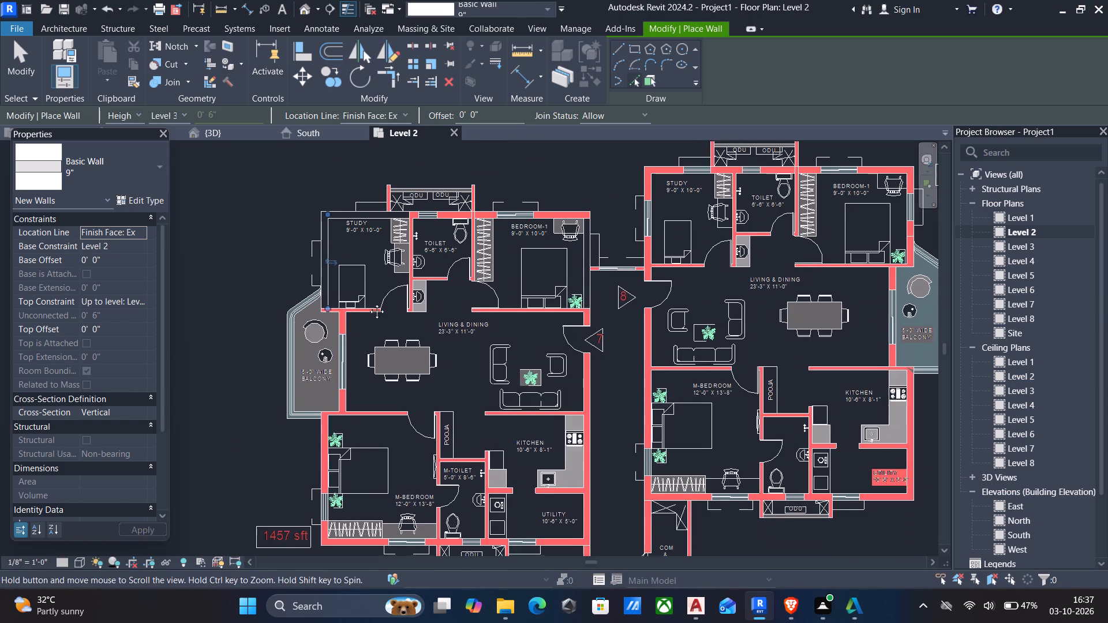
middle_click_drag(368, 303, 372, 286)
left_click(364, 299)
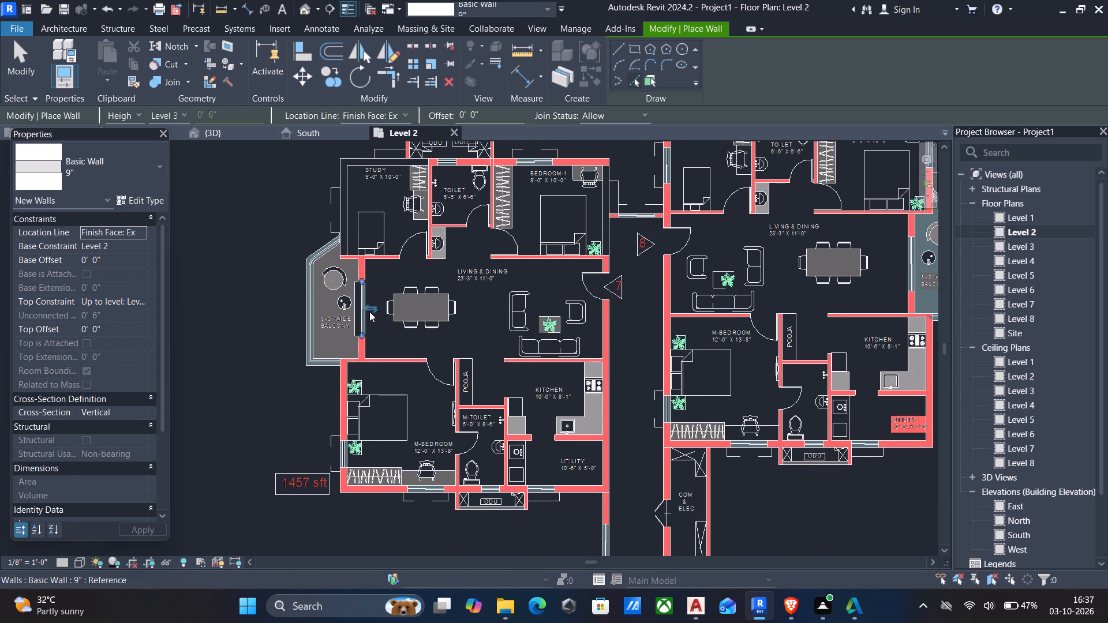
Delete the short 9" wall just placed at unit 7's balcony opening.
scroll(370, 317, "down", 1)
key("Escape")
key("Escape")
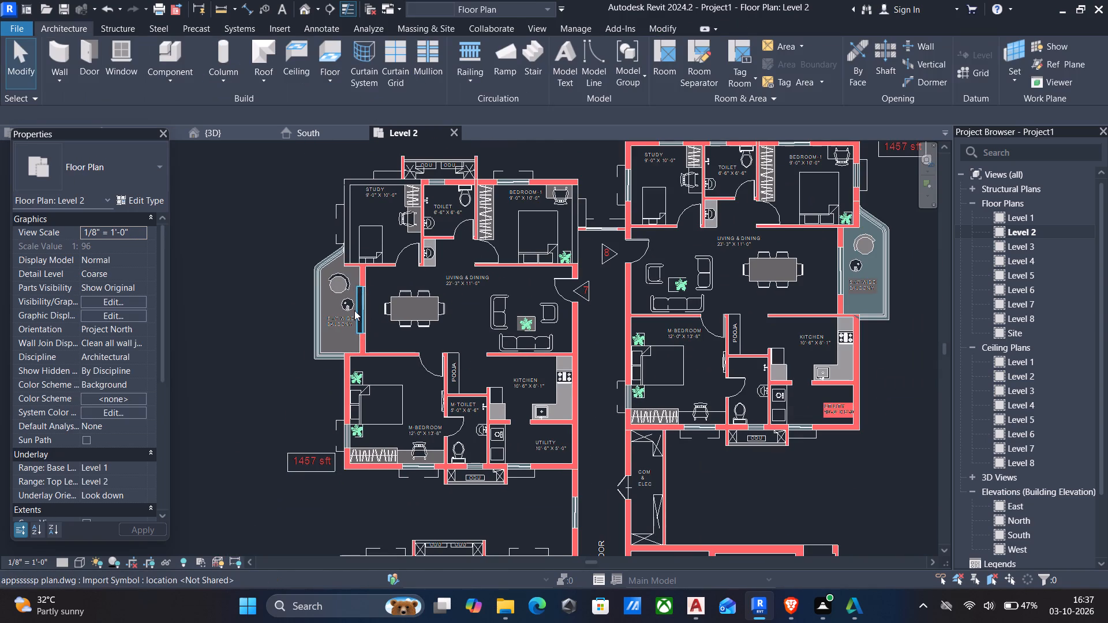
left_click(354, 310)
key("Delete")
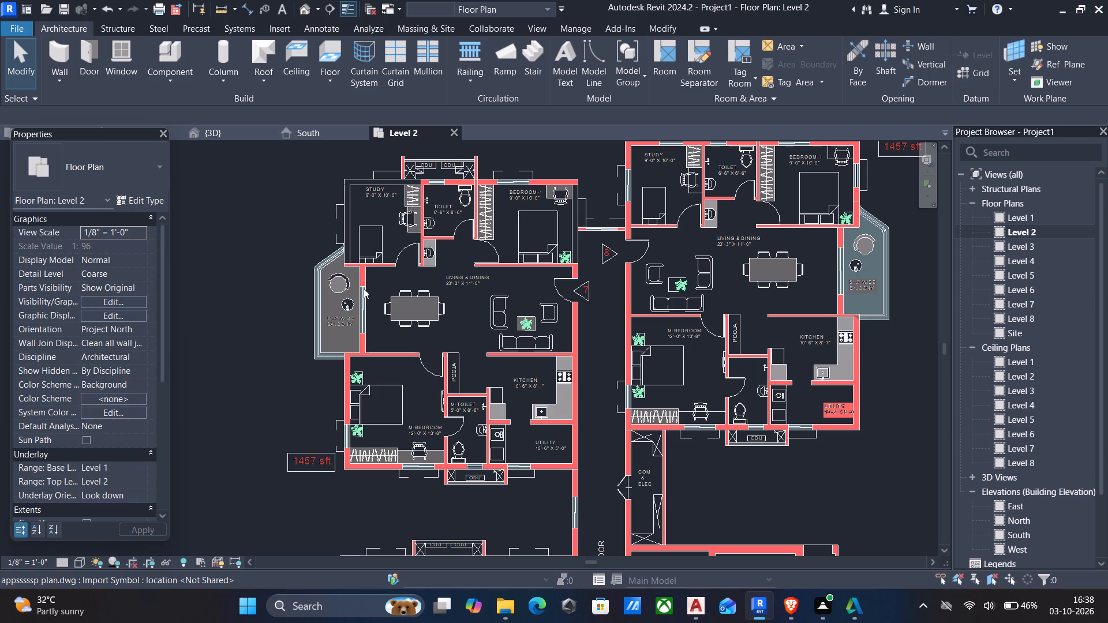
Place a 9" wall up to Level 3 by picking the balcony-side CAD line of unit 7's Living & Dining wall.
scroll(364, 288, "down", 3)
middle_click_drag(418, 332, 403, 299)
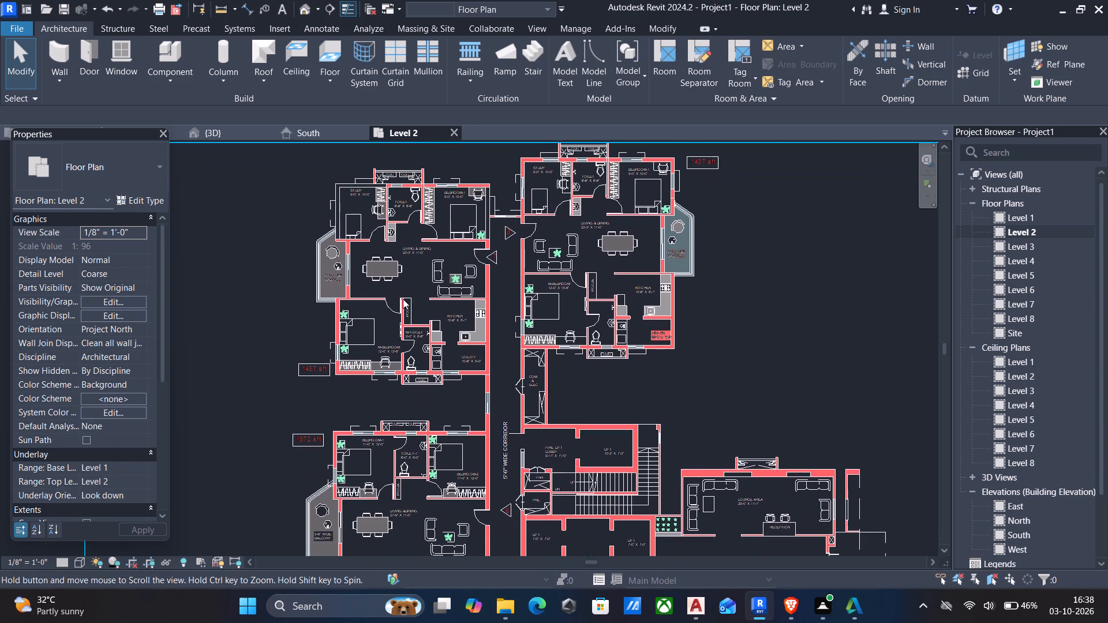
middle_click_drag(438, 331, 438, 294)
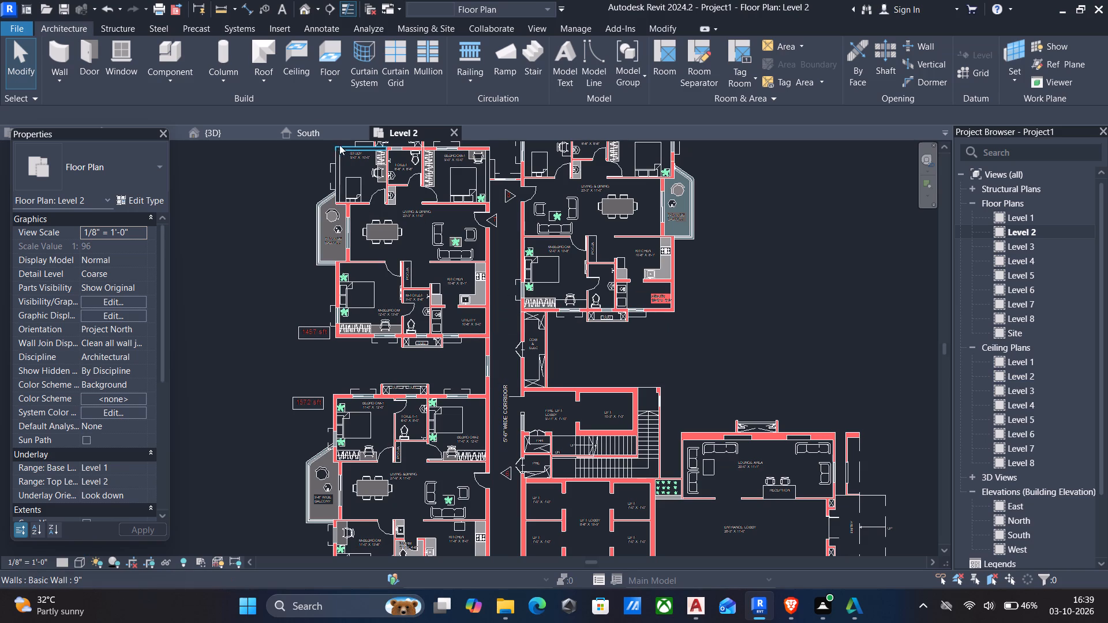
type("wa")
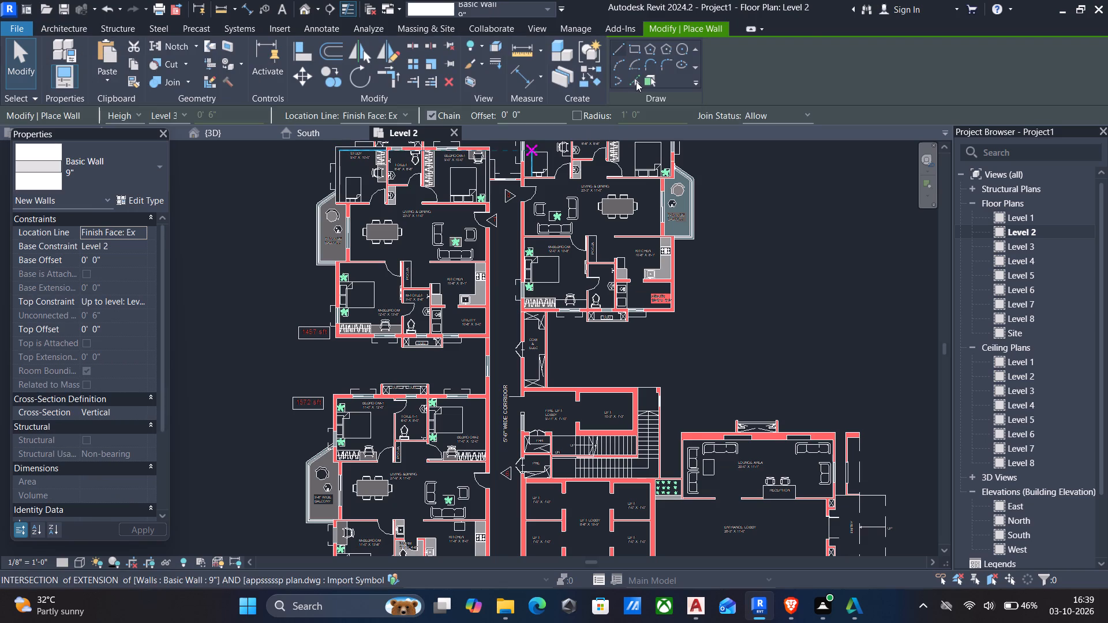
left_click(637, 80)
scroll(309, 316, "up", 3)
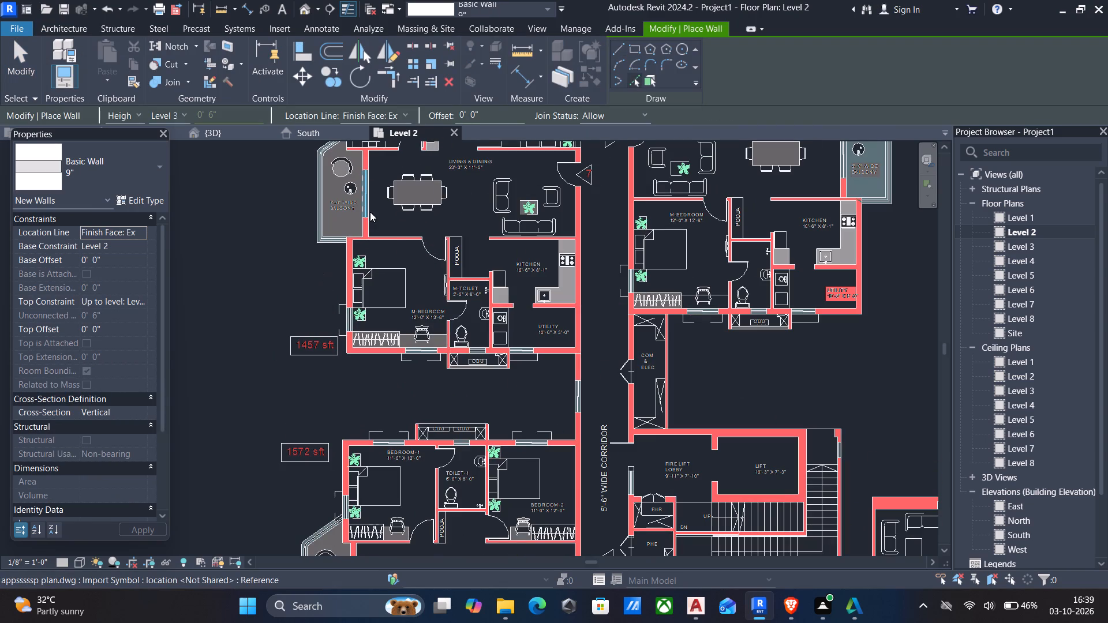
scroll(368, 212, "up", 4)
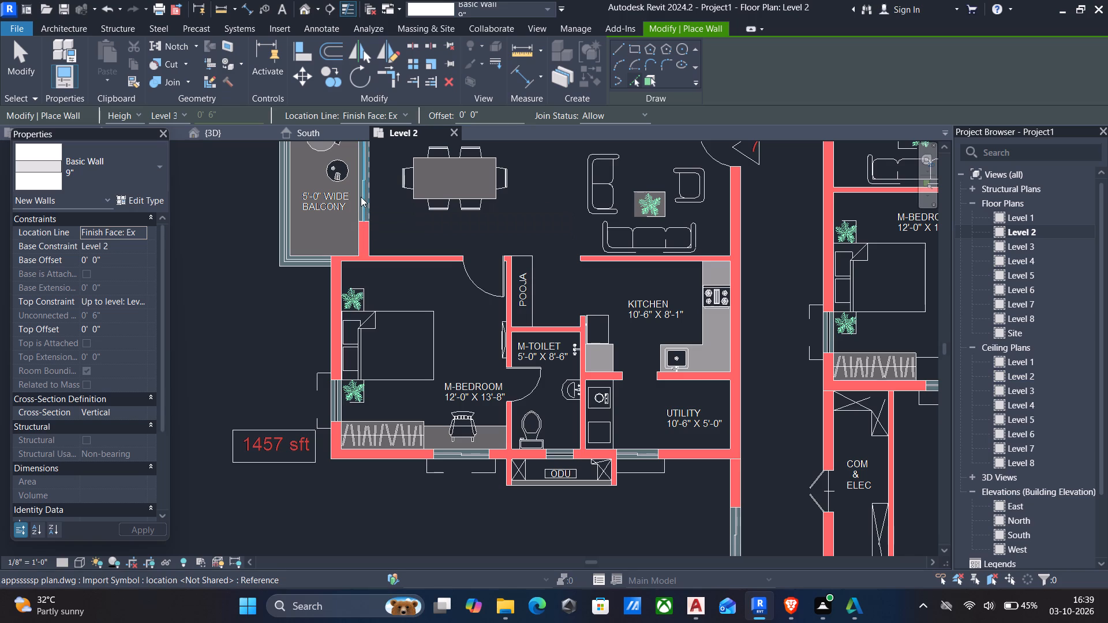
scroll(360, 197, "up", 3)
middle_click_drag(360, 197, 370, 325)
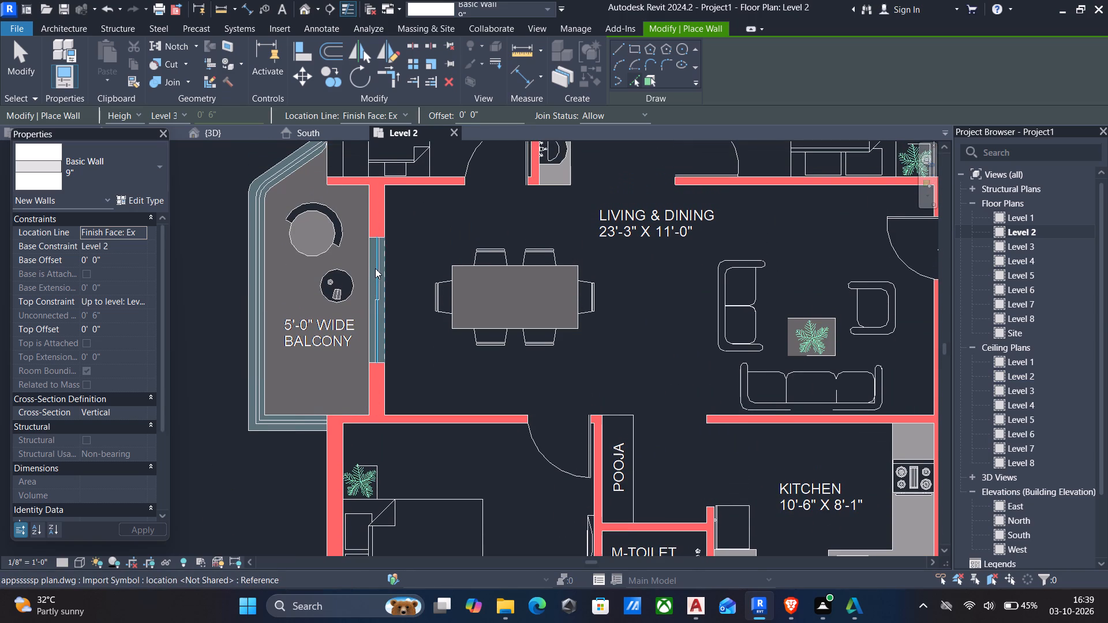
scroll(377, 262, "down", 2)
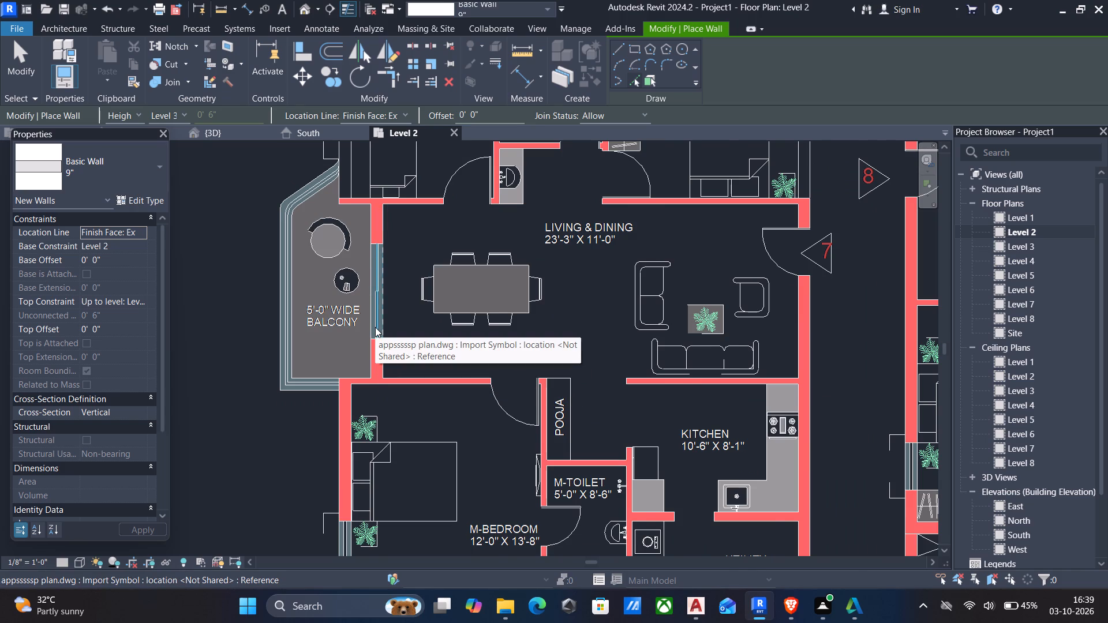
scroll(375, 327, "up", 1)
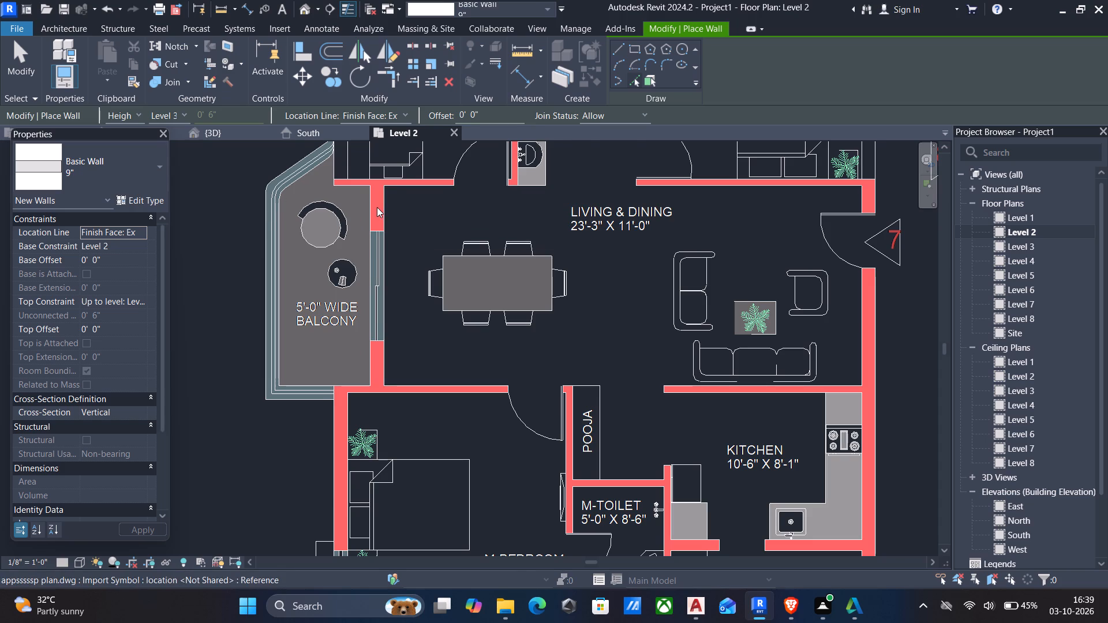
scroll(377, 207, "down", 2)
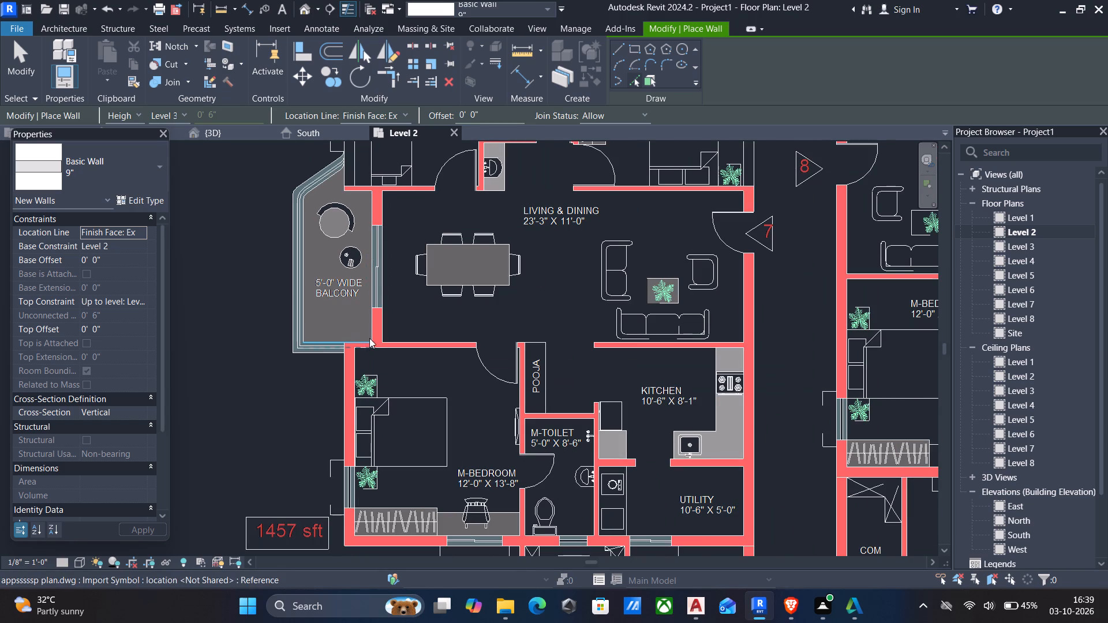
scroll(380, 307, "up", 2)
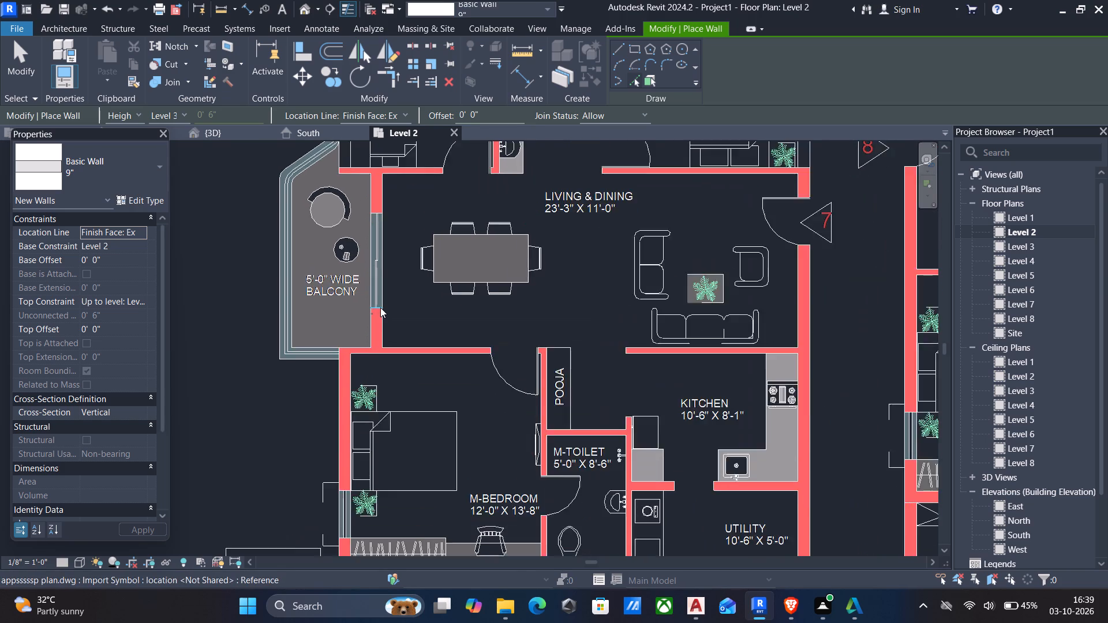
left_click(365, 318)
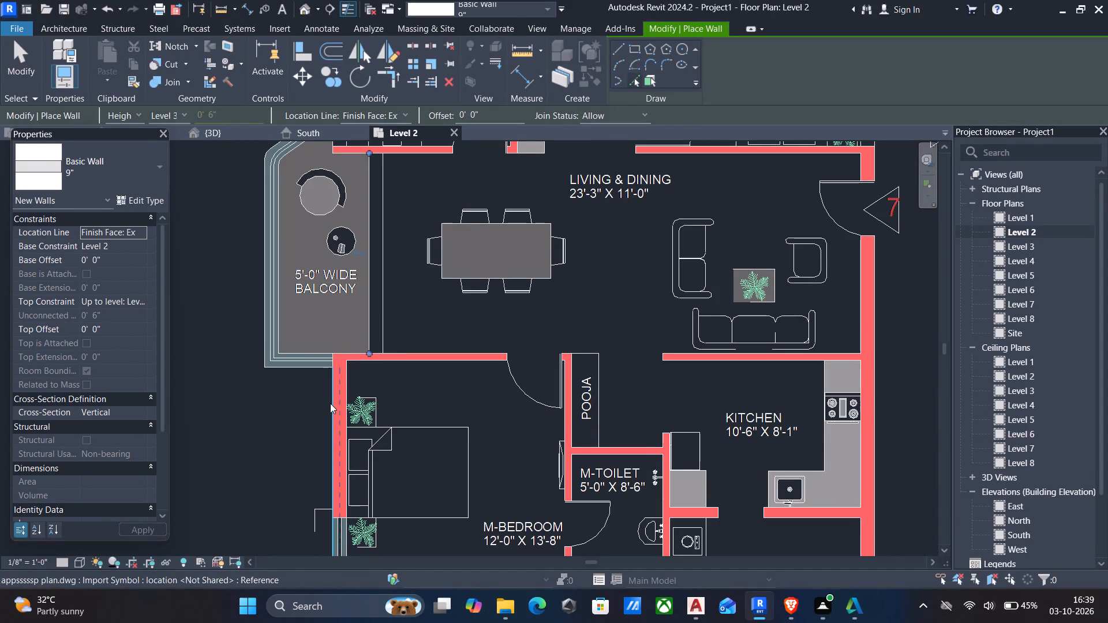
Place 9" walls on the two outer CAD lines of unit 7's M-Bedroom and the corridor line beside its Kitchen and Utility.
left_click(330, 399)
scroll(333, 403, "down", 4)
middle_click_drag(334, 403, 343, 373)
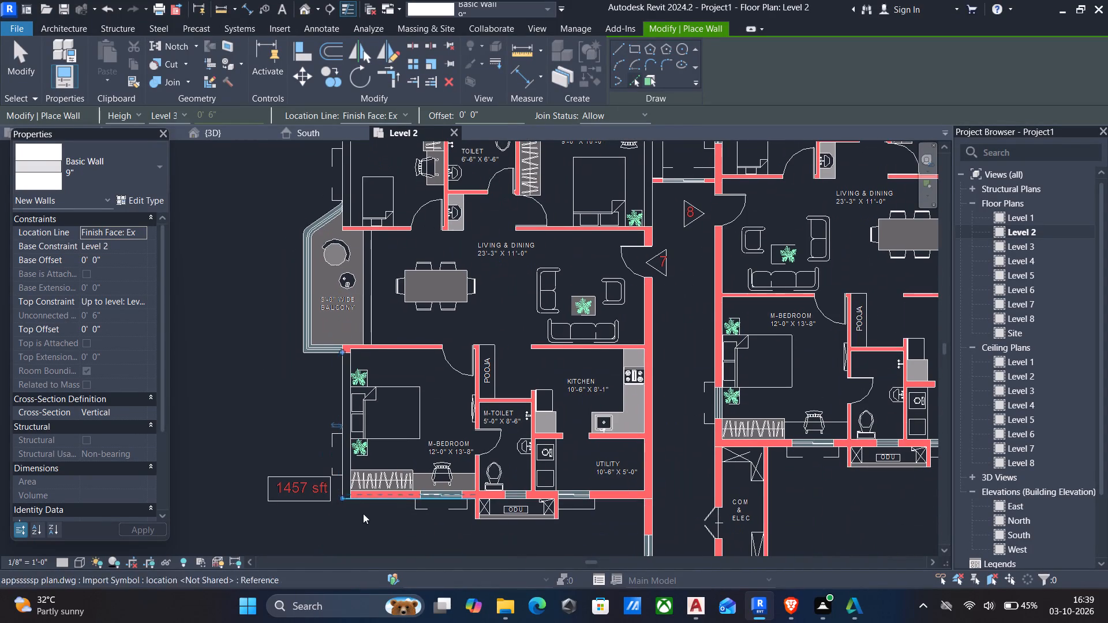
left_click(366, 500)
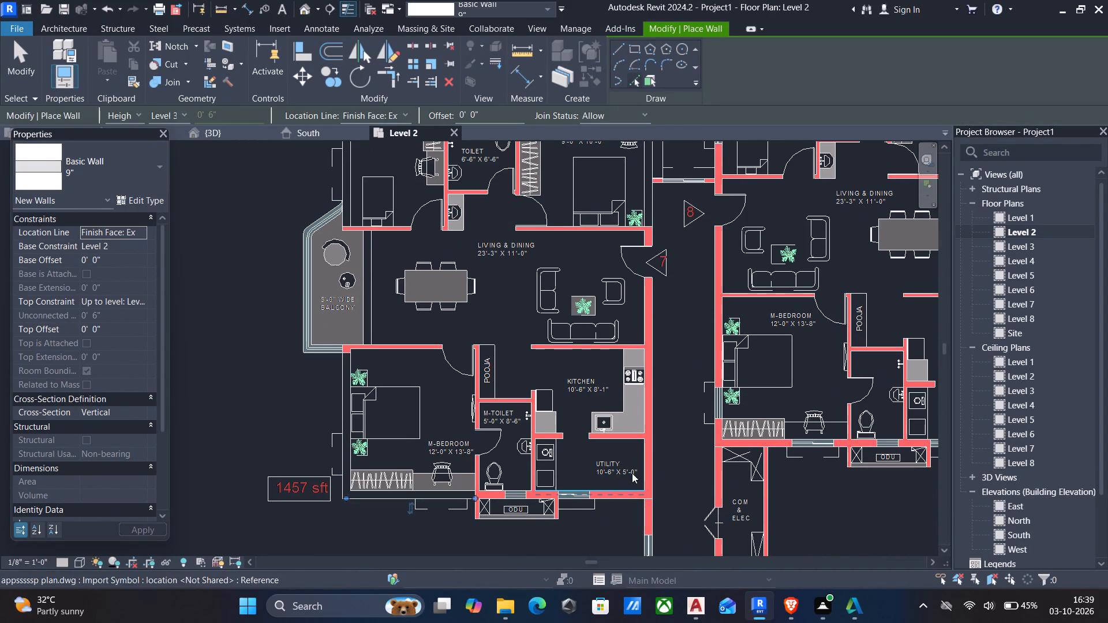
left_click(658, 413)
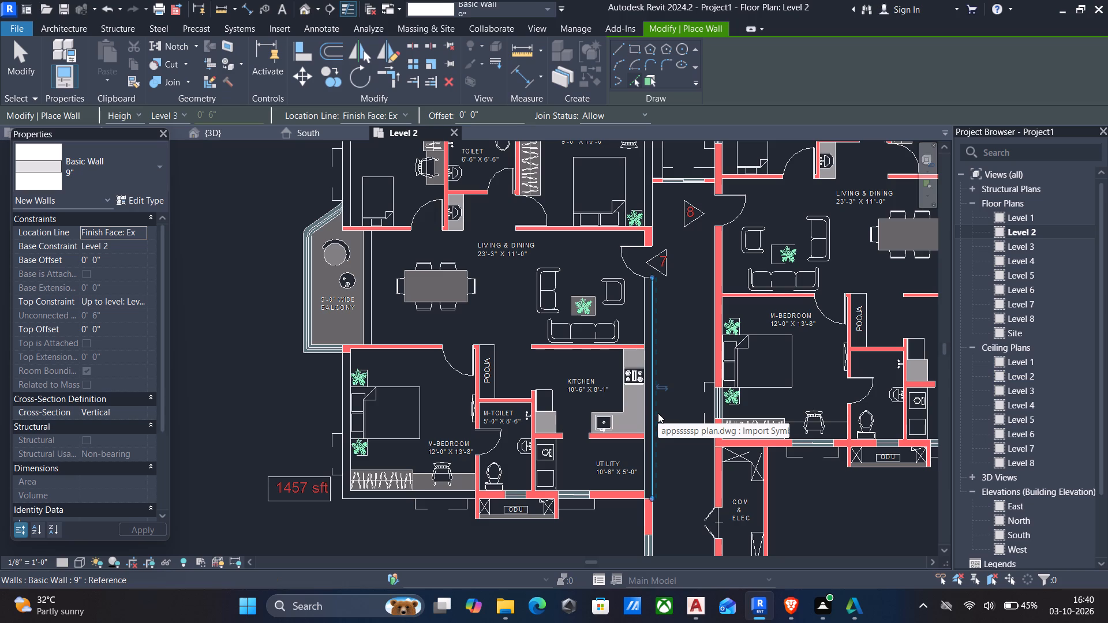
Place a 9" wall up to Level 3 on the corridor CAD line running between unit 7's Utility and unit 6's entrance.
middle_click_drag(627, 448, 635, 373)
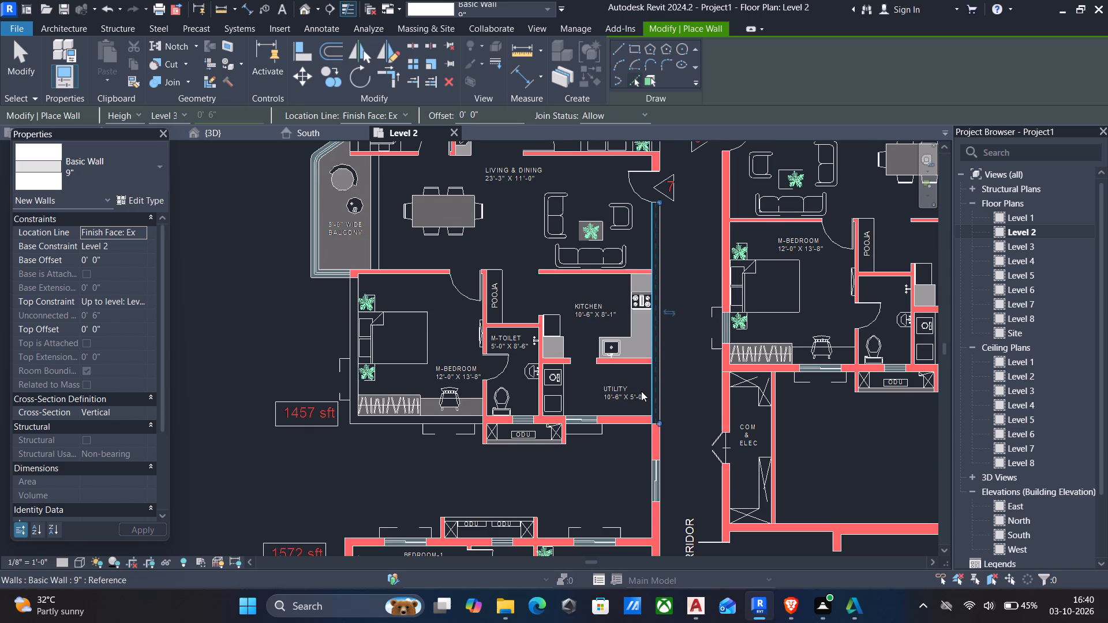
middle_click_drag(652, 475, 643, 415)
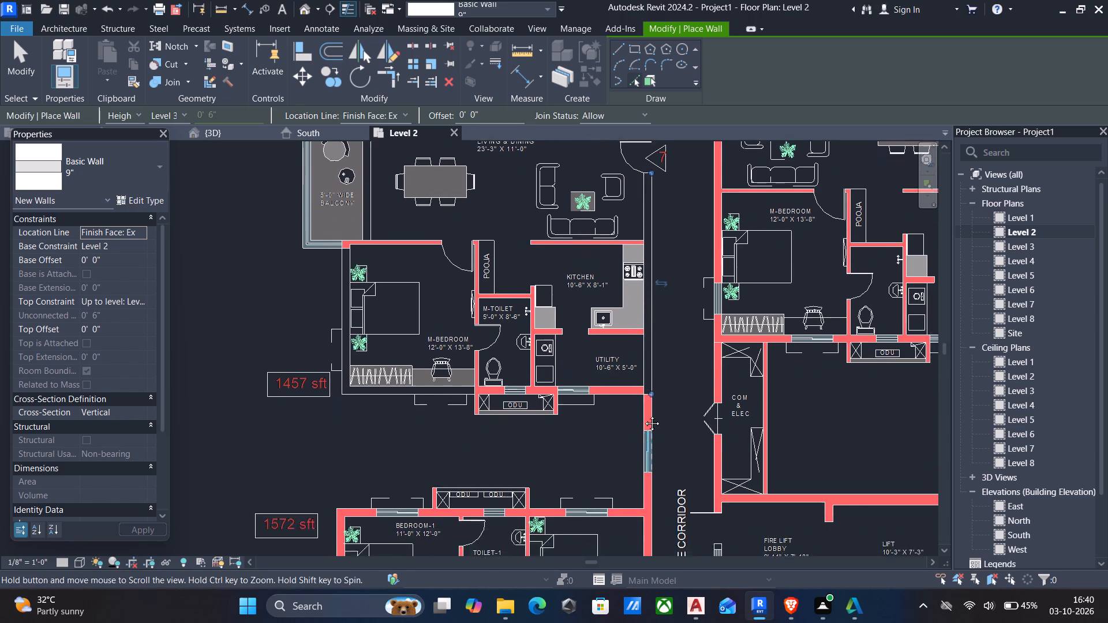
middle_click_drag(643, 415, 643, 407)
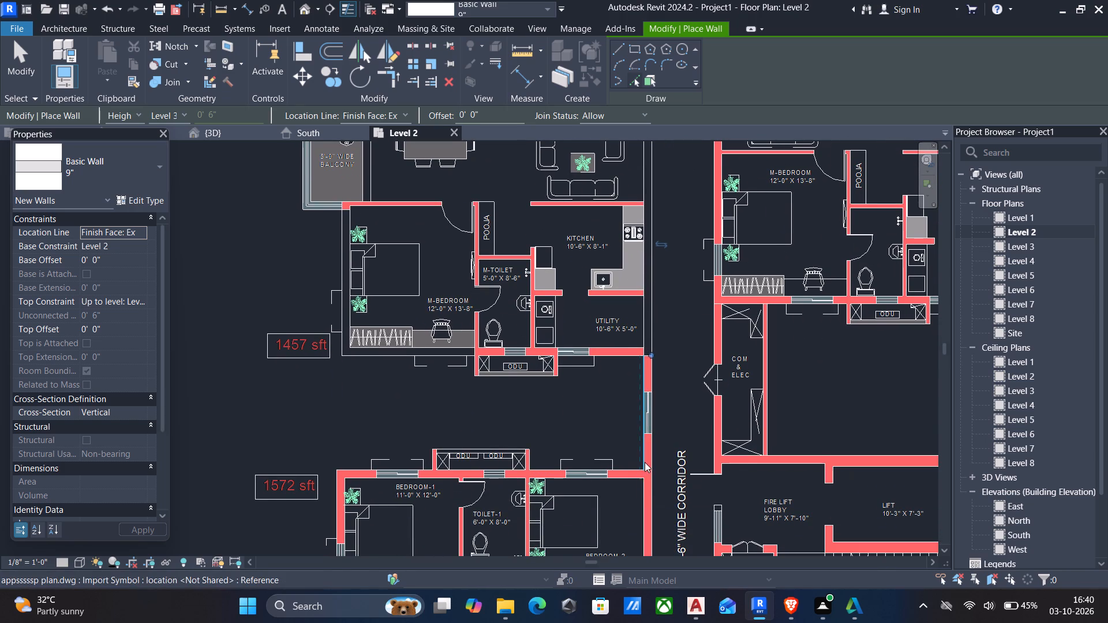
left_click(650, 461)
scroll(650, 461, "down", 4)
middle_click_drag(650, 461, 653, 448)
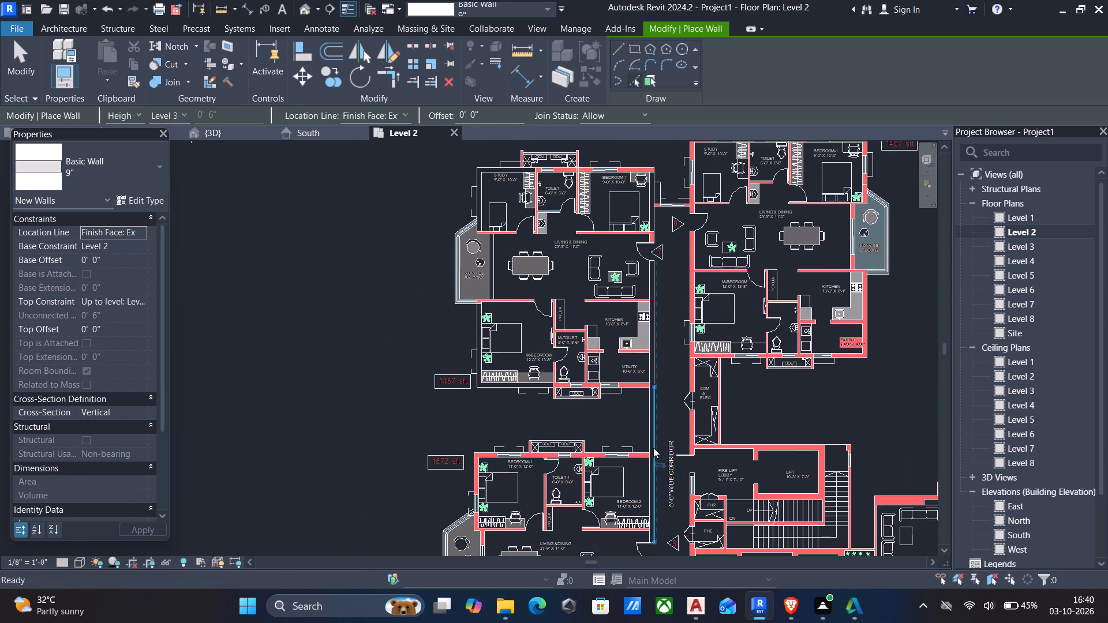
middle_click_drag(646, 494, 646, 453)
key("Escape")
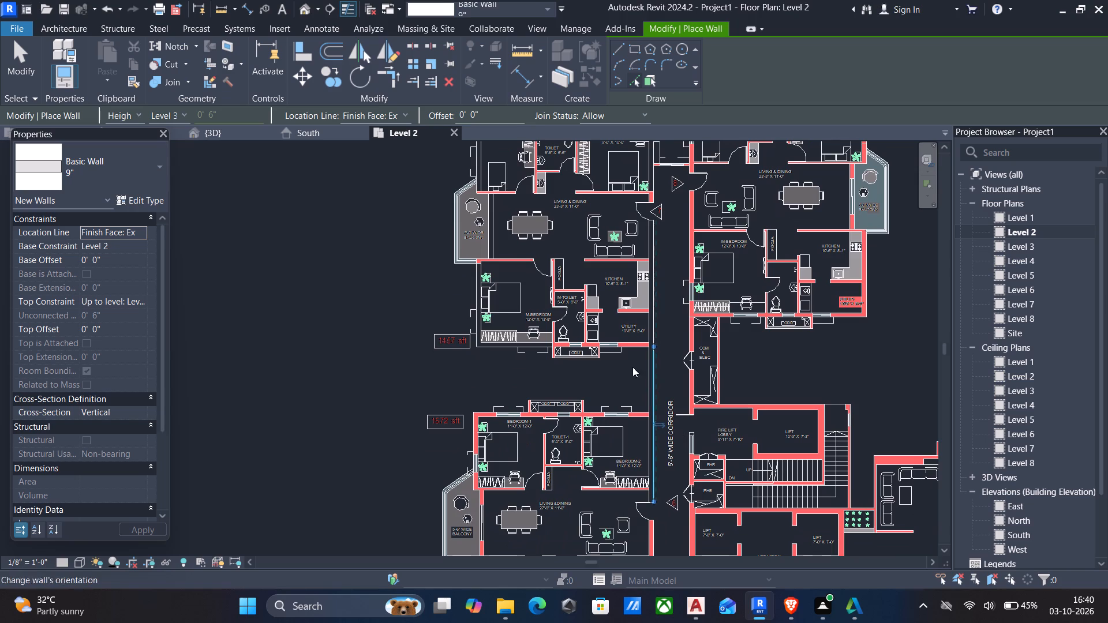
scroll(593, 331, "down", 1)
middle_click_drag(593, 331, 585, 399)
key("Escape")
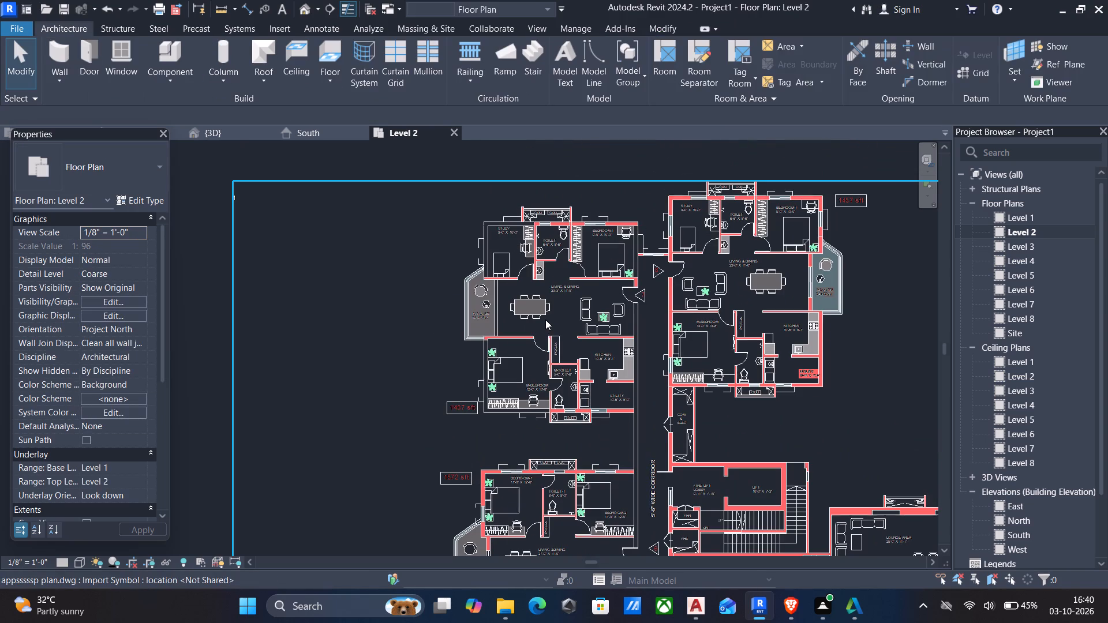
Trim/extend unit 7's outer Study wall and the corridor-side Bedroom wall to meet at a corner.
type("tr")
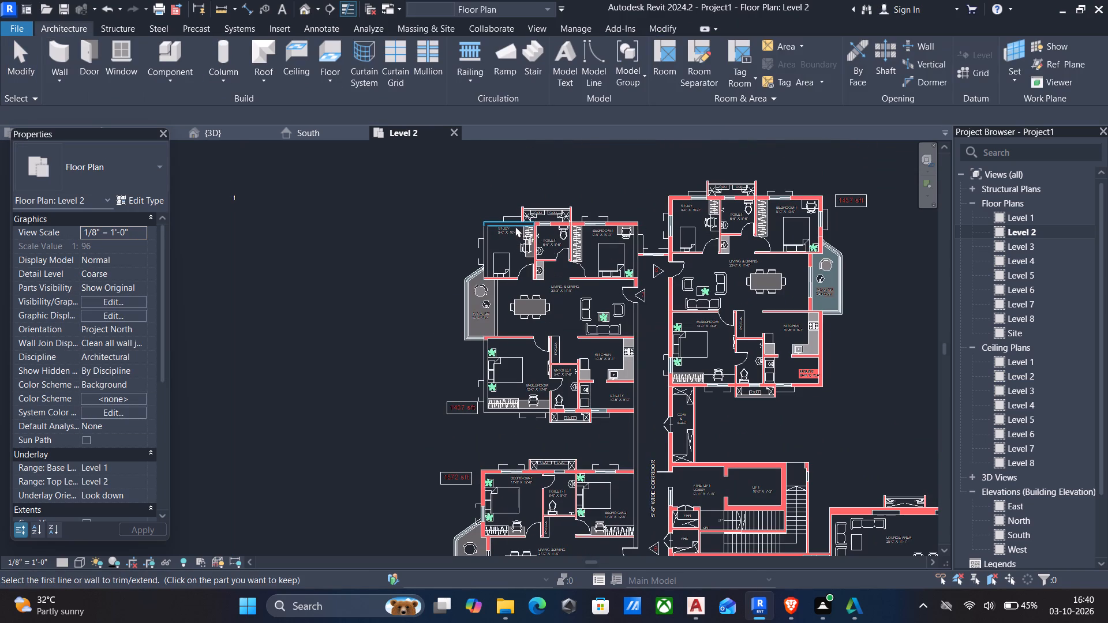
left_click(514, 223)
left_click(635, 247)
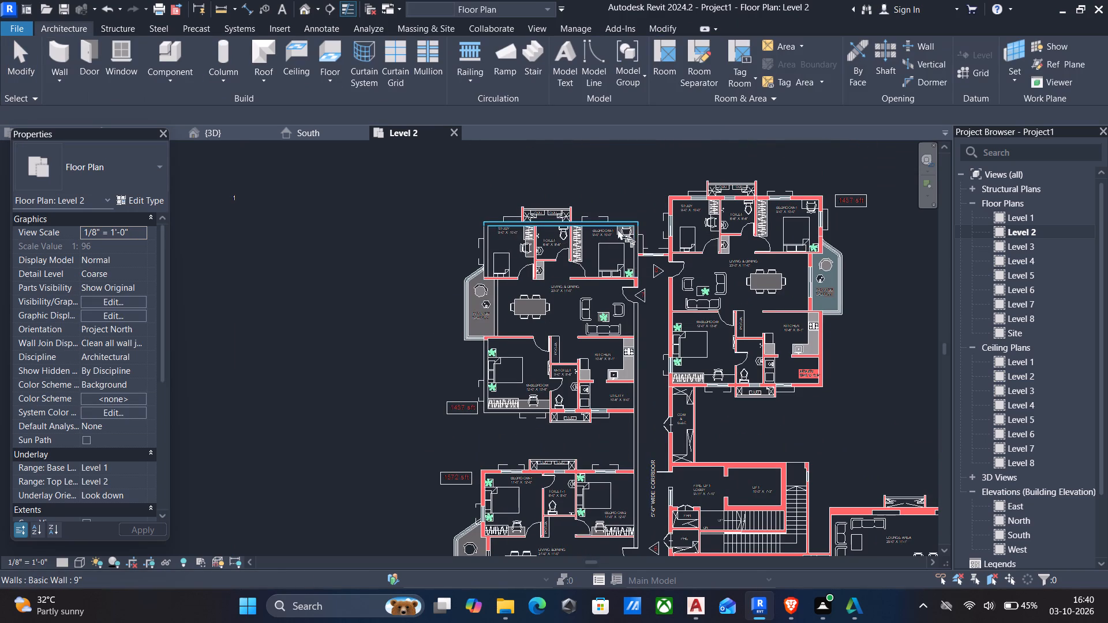
scroll(593, 258, "down", 1)
scroll(624, 384, "down", 1)
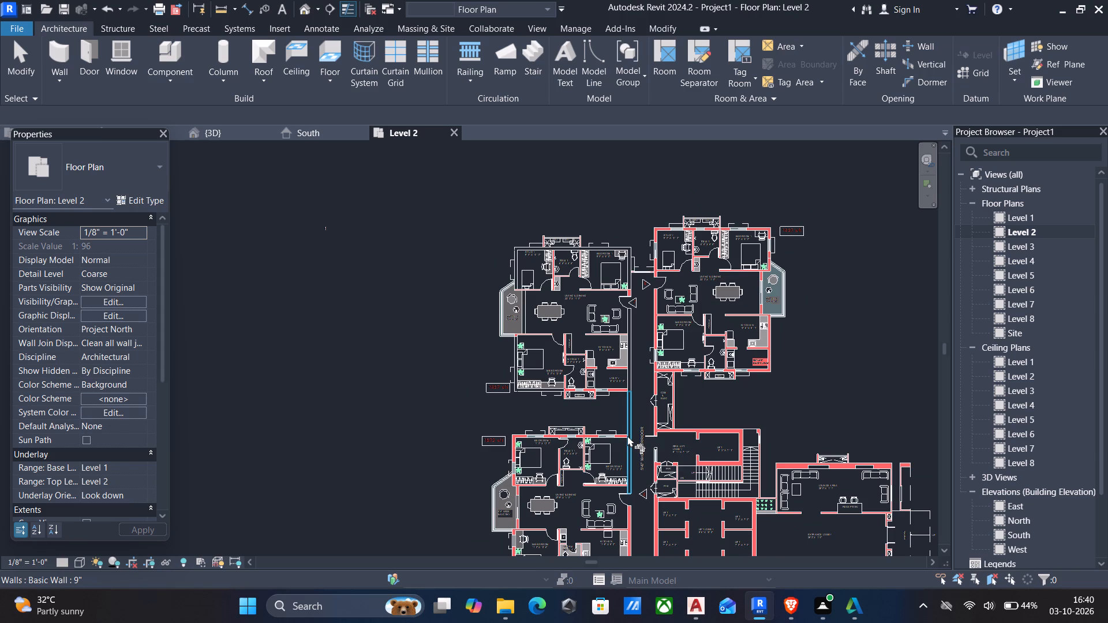
key("Escape")
Place a 9" wall up to Level 3 by picking the inner CAD line of unit 7's Utility outer wall.
middle_click_drag(625, 422, 659, 360)
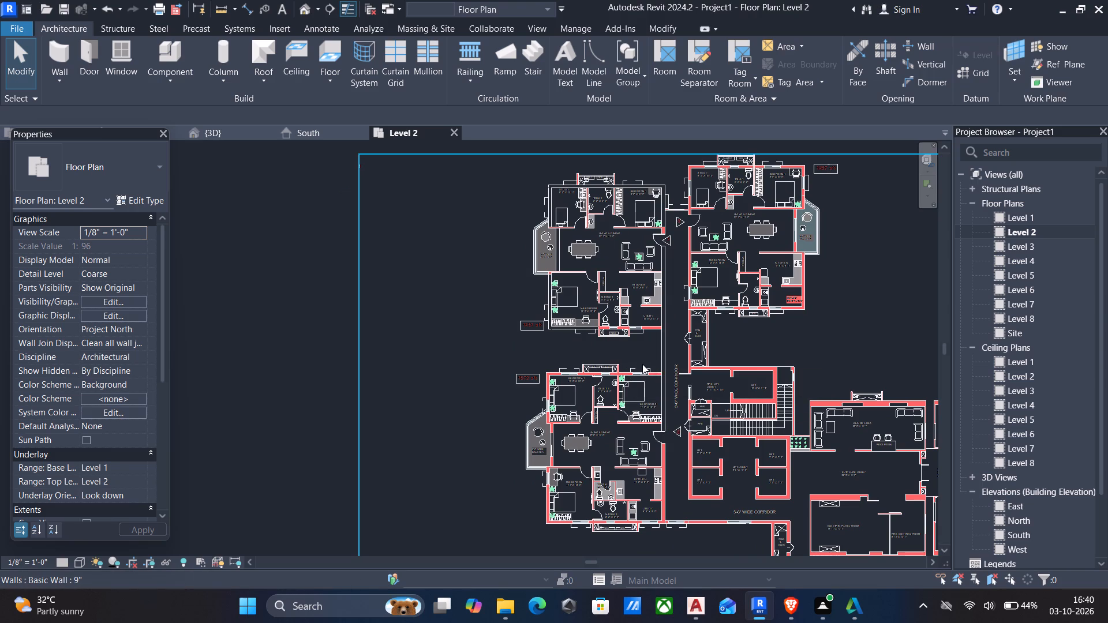
middle_click_drag(628, 359, 623, 344)
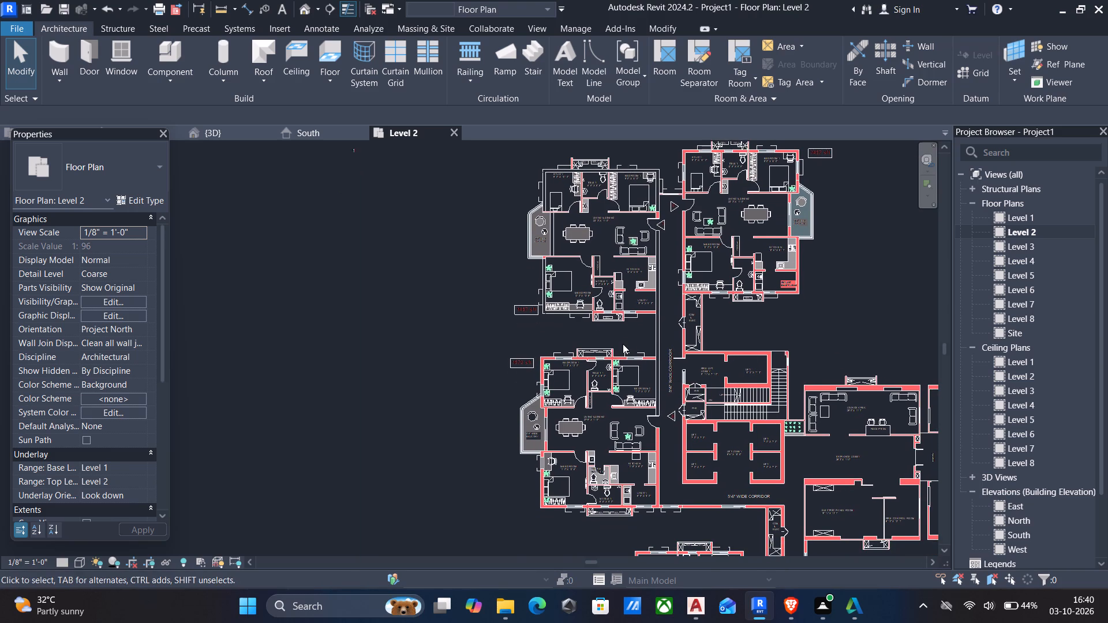
scroll(623, 344, "up", 3)
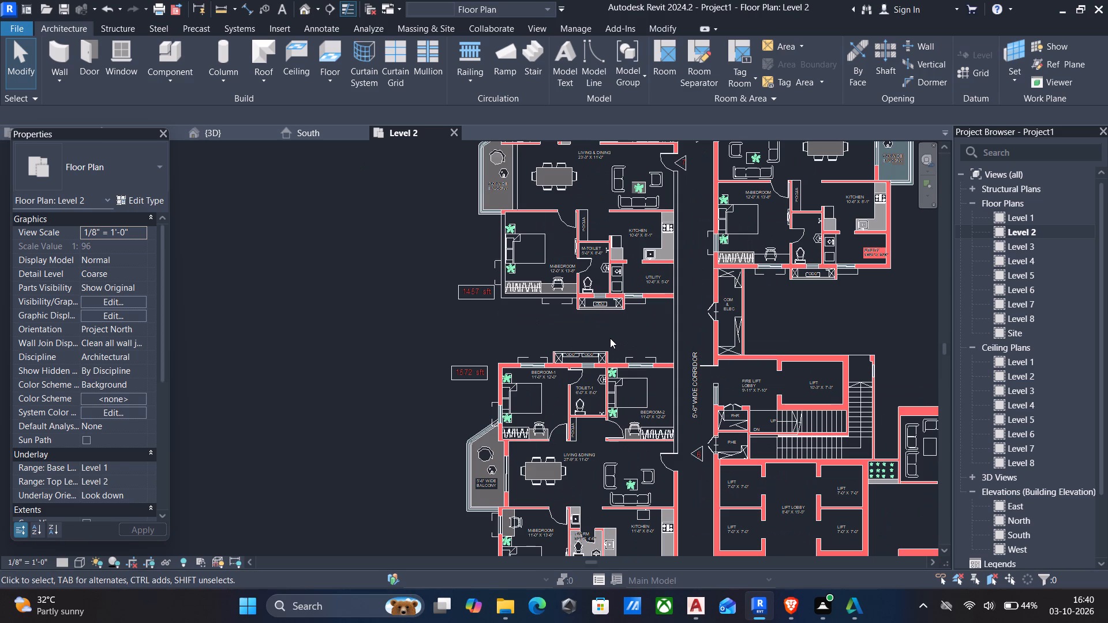
type("wa")
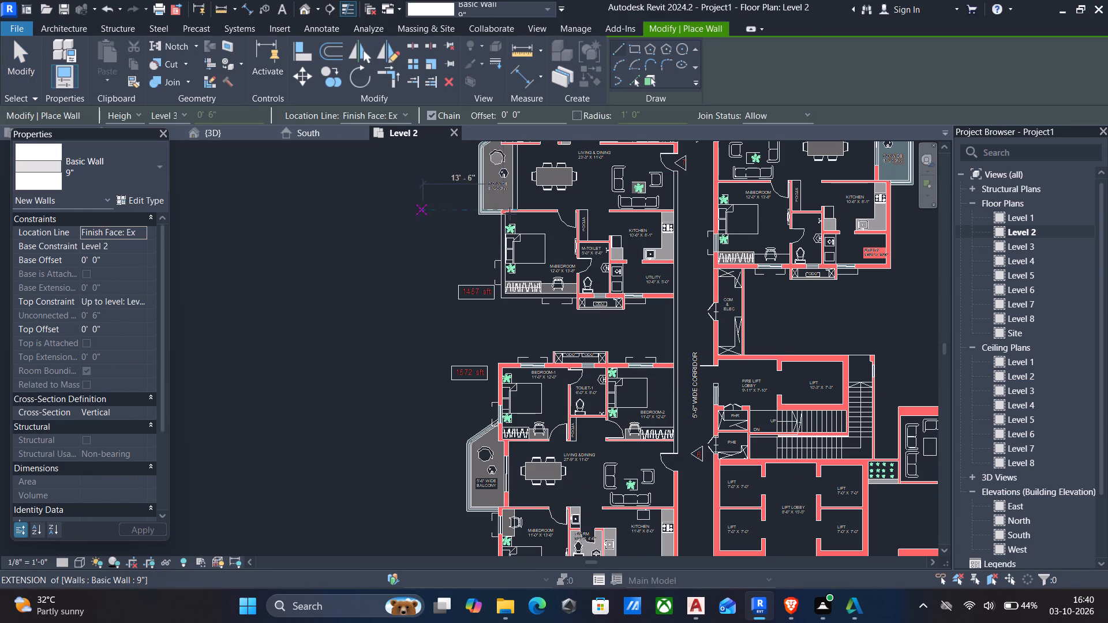
left_click(634, 79)
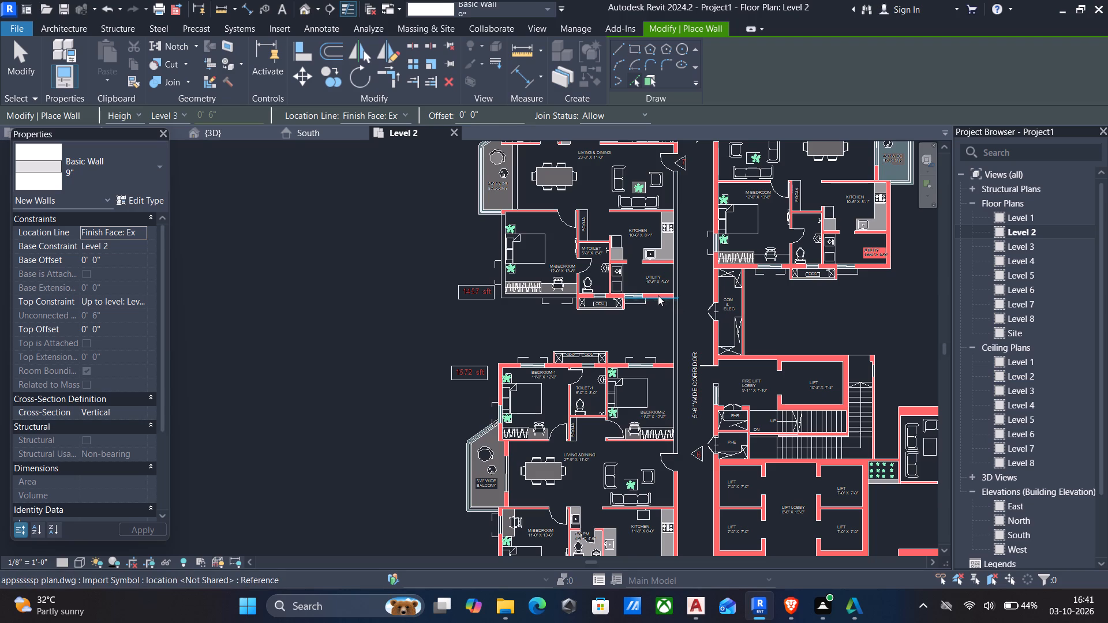
scroll(658, 295, "up", 4)
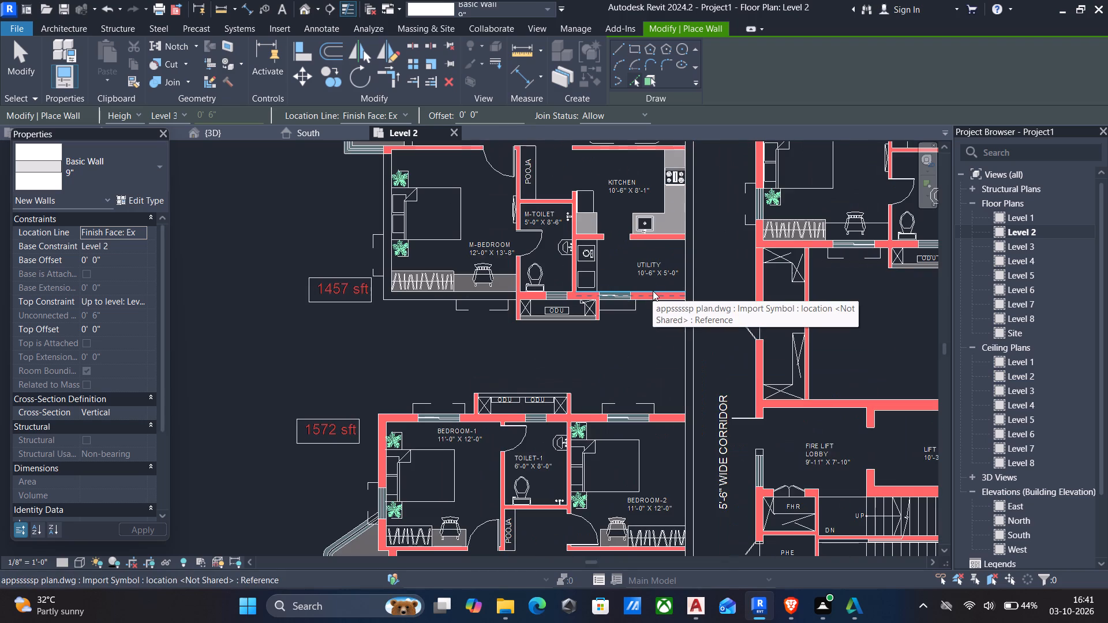
left_click(653, 291)
scroll(379, 339, "down", 3)
middle_click_drag(383, 339, 383, 351)
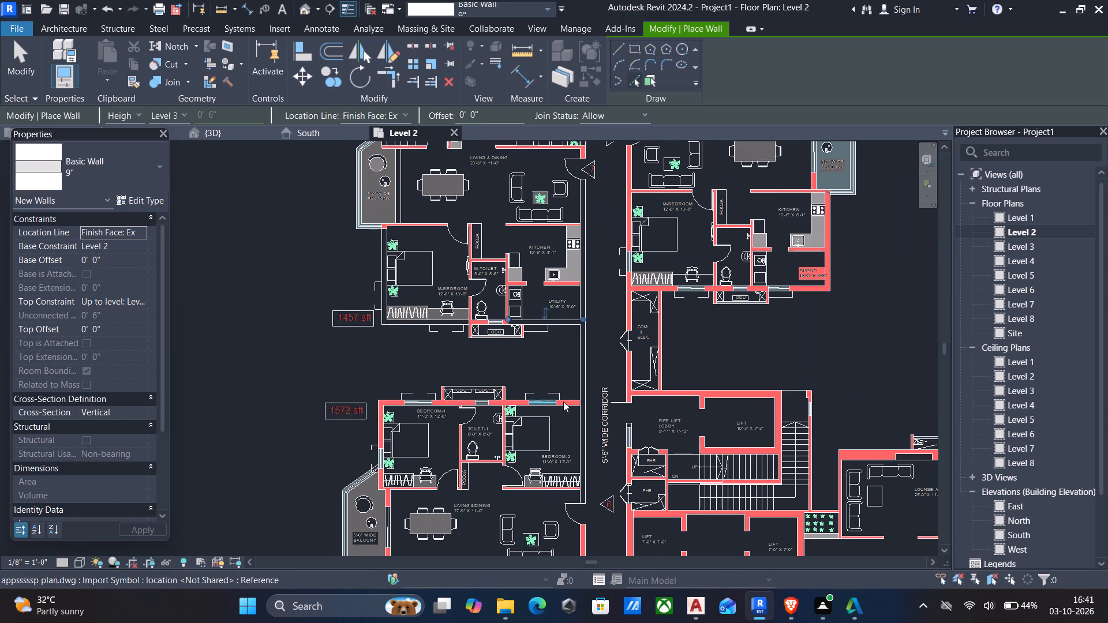
Place 9" walls on the inner CAD lines of unit 6's Bedroom-2 and Bedroom-1 outer walls facing unit 7.
scroll(563, 401, "up", 4)
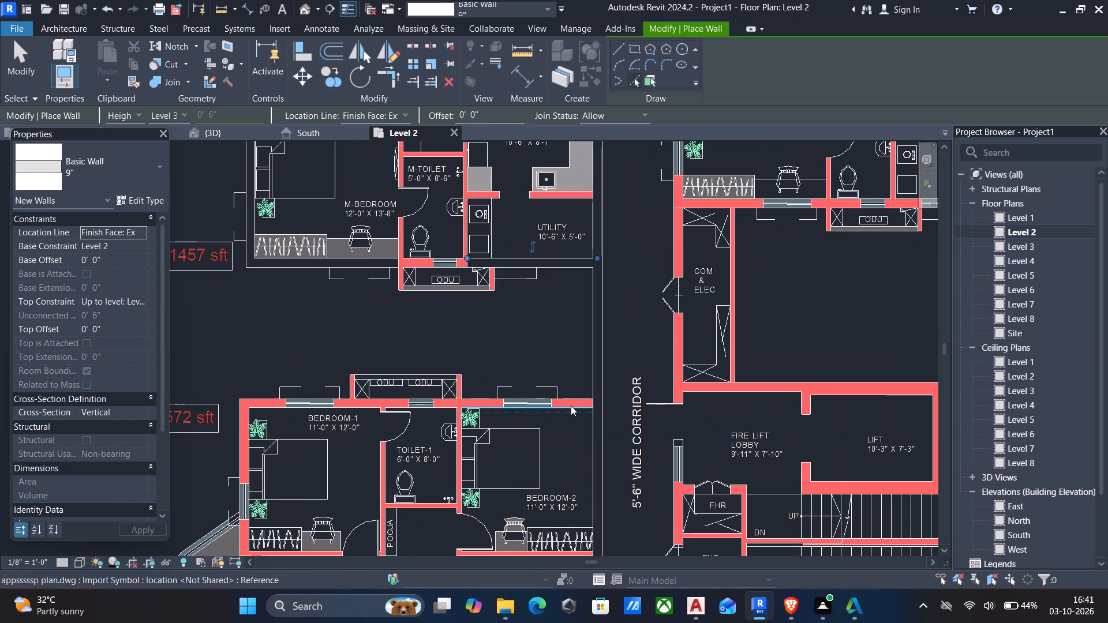
scroll(570, 403, "up", 6)
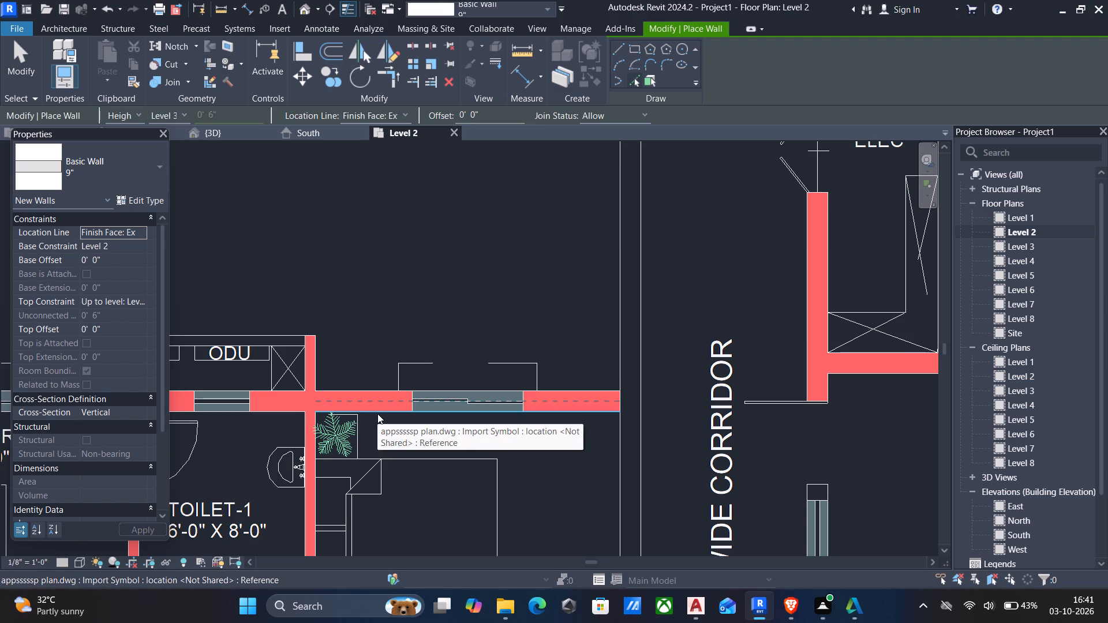
left_click(377, 414)
scroll(377, 414, "down", 4)
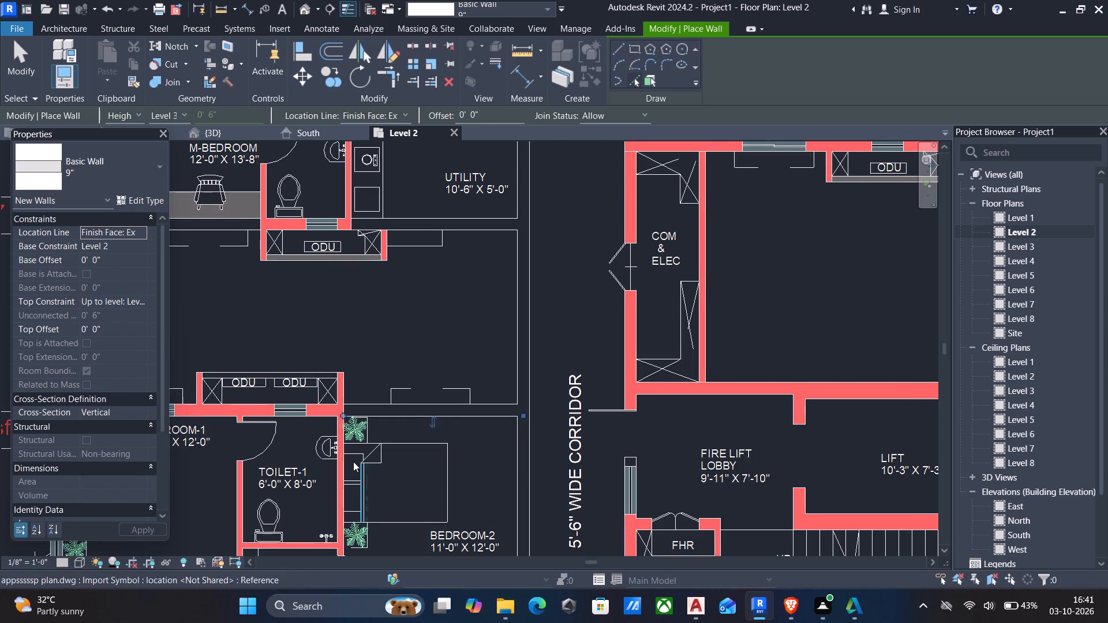
middle_click_drag(353, 461, 537, 424)
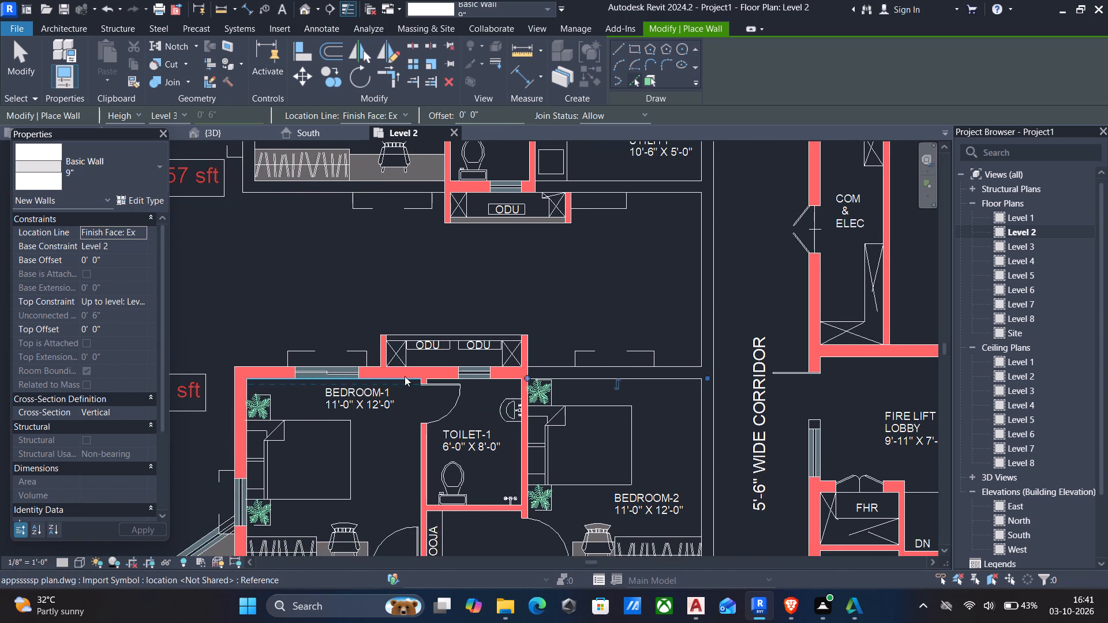
scroll(405, 376, "up", 2)
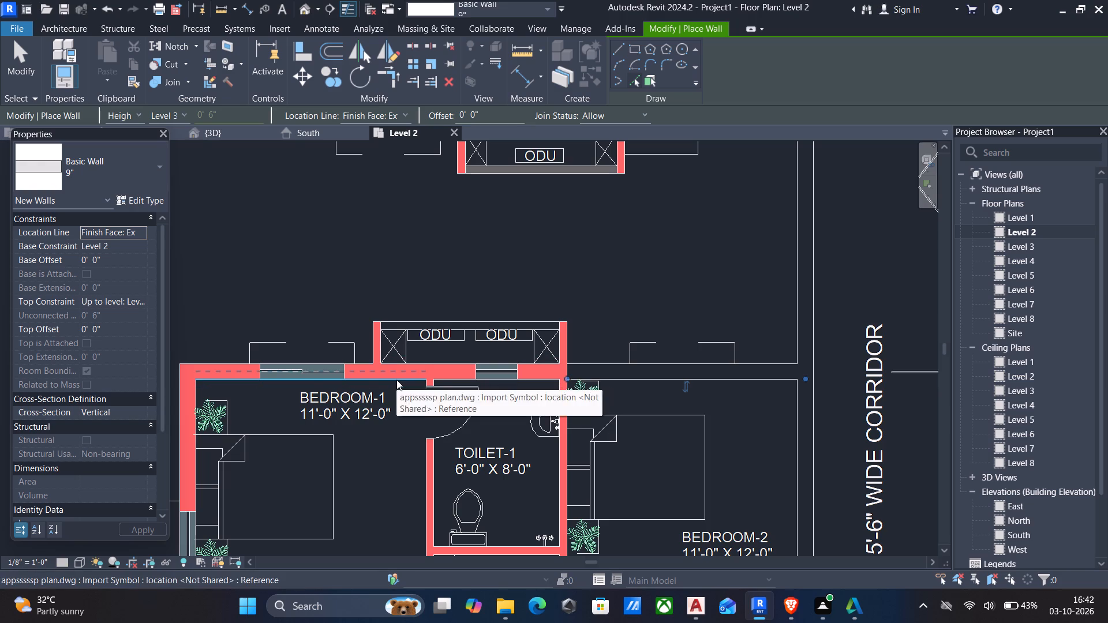
left_click(396, 380)
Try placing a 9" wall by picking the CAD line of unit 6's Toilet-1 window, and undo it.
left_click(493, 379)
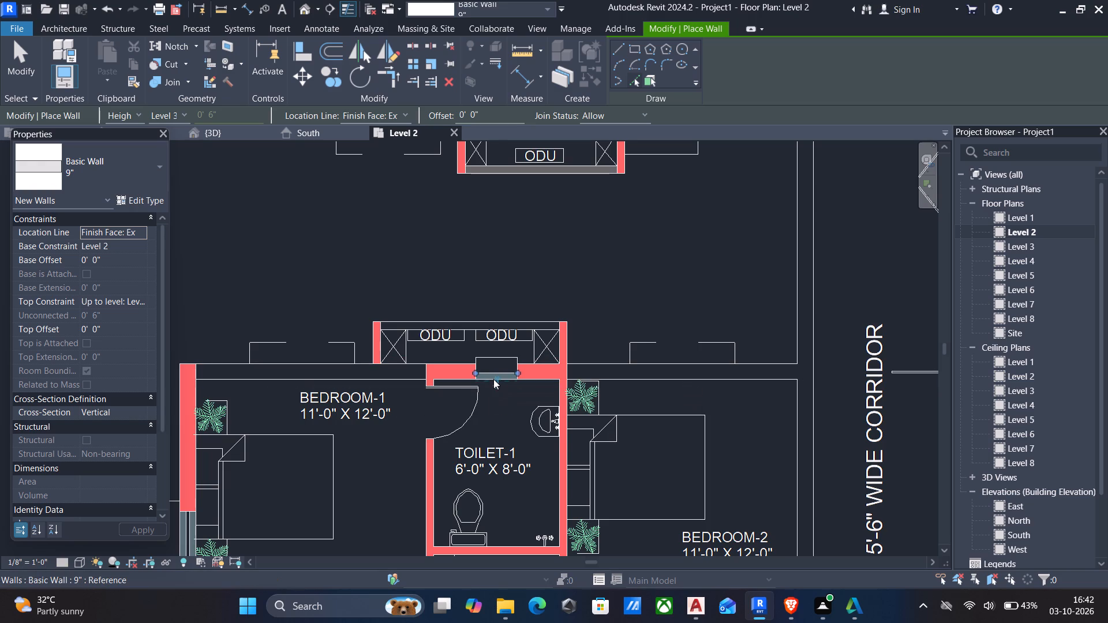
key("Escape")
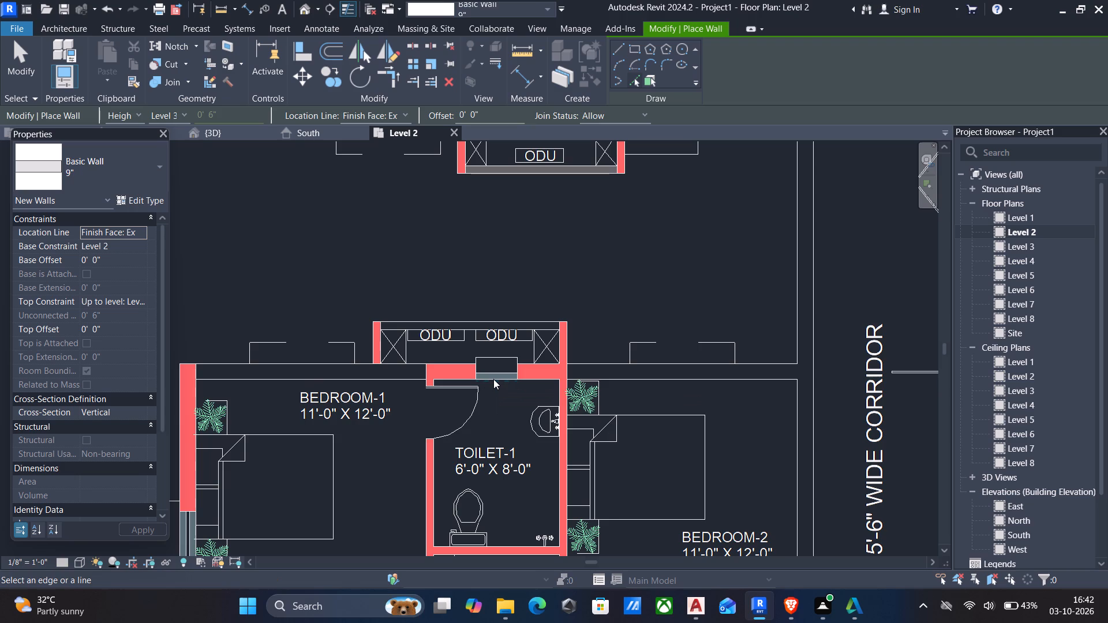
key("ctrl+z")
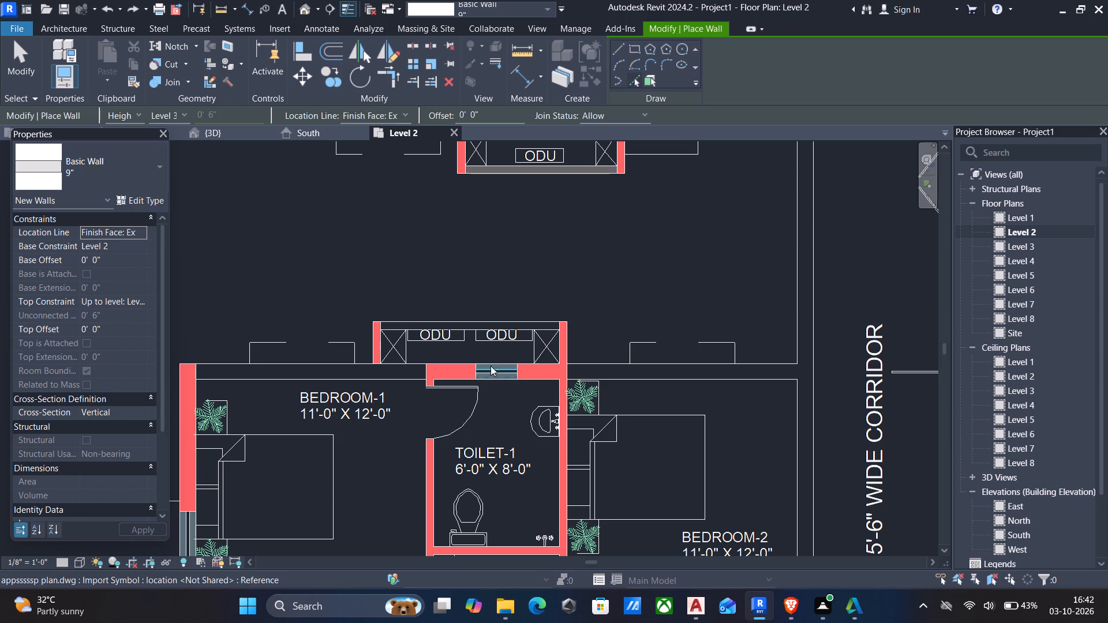
Place a 9" wall by picking the inner CAD line of unit 6's Toilet-1 outer wall behind the ODU ledge.
scroll(485, 383, "up", 4)
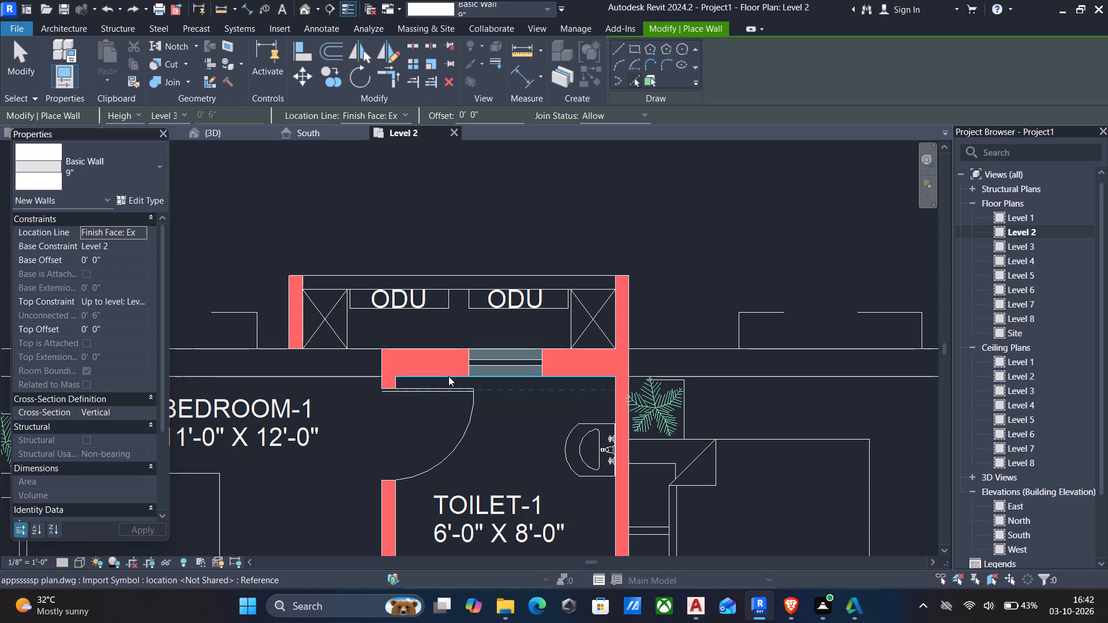
left_click(568, 379)
scroll(564, 385, "down", 4)
middle_click_drag(562, 404, 568, 391)
Place a short 9" wall at the outer corner of unit 6's Bedroom-1 by picking the short CAD line there.
middle_click_drag(311, 423, 437, 372)
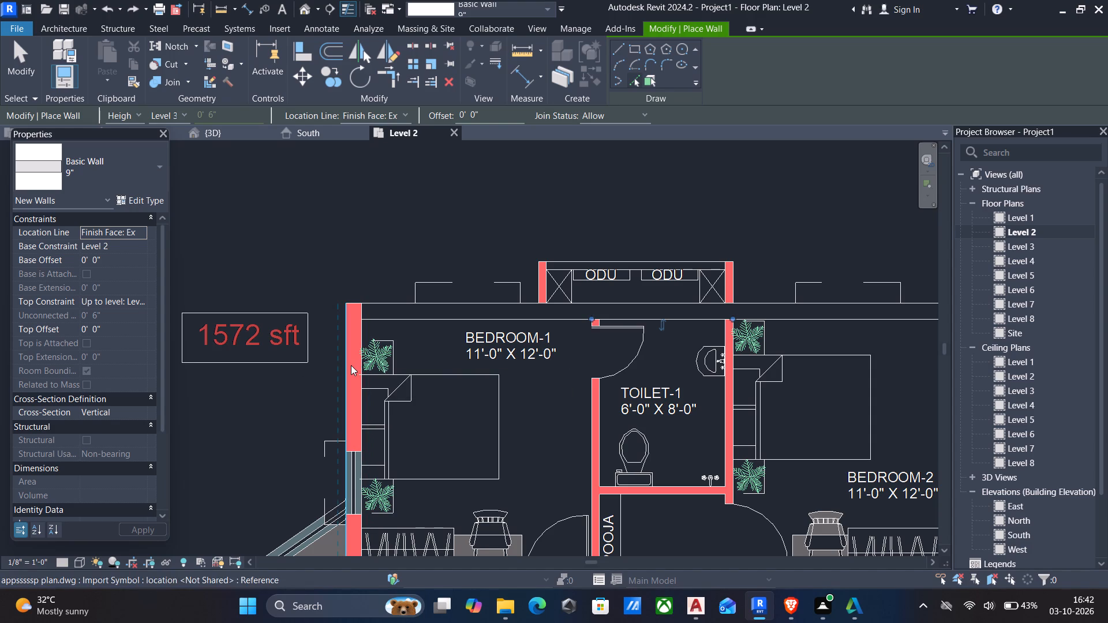
scroll(353, 366, "up", 4)
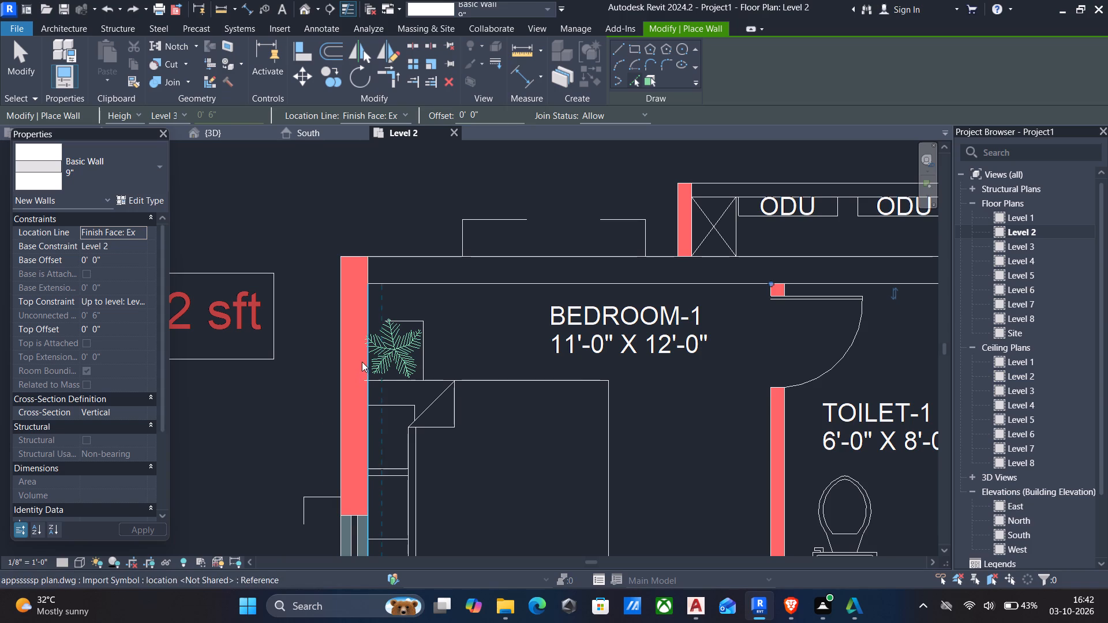
left_click(370, 276)
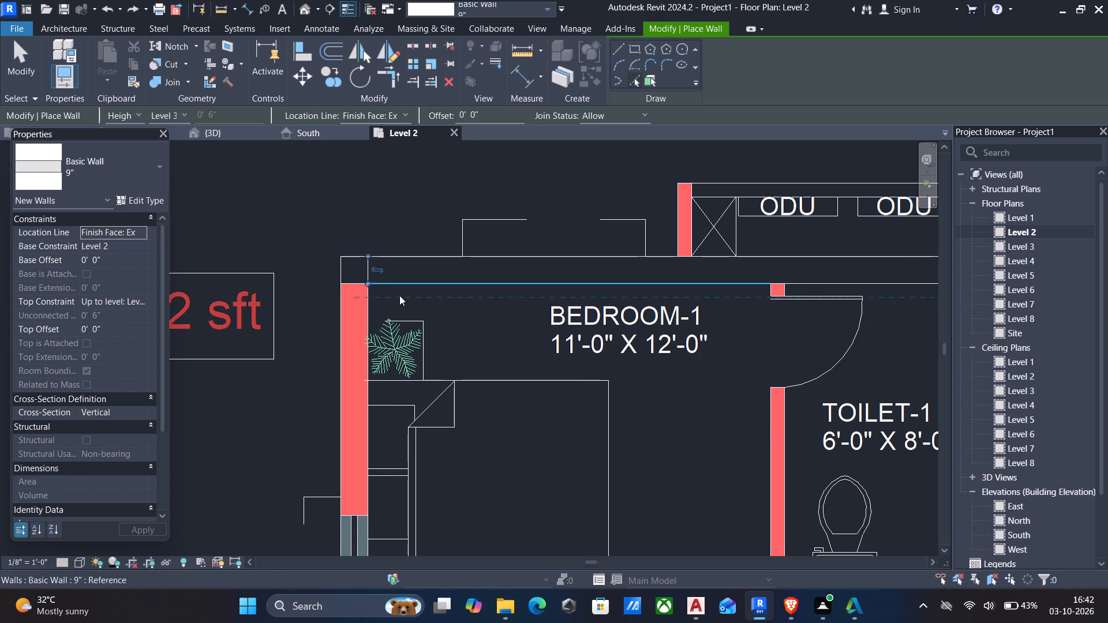
scroll(400, 296, "down", 2)
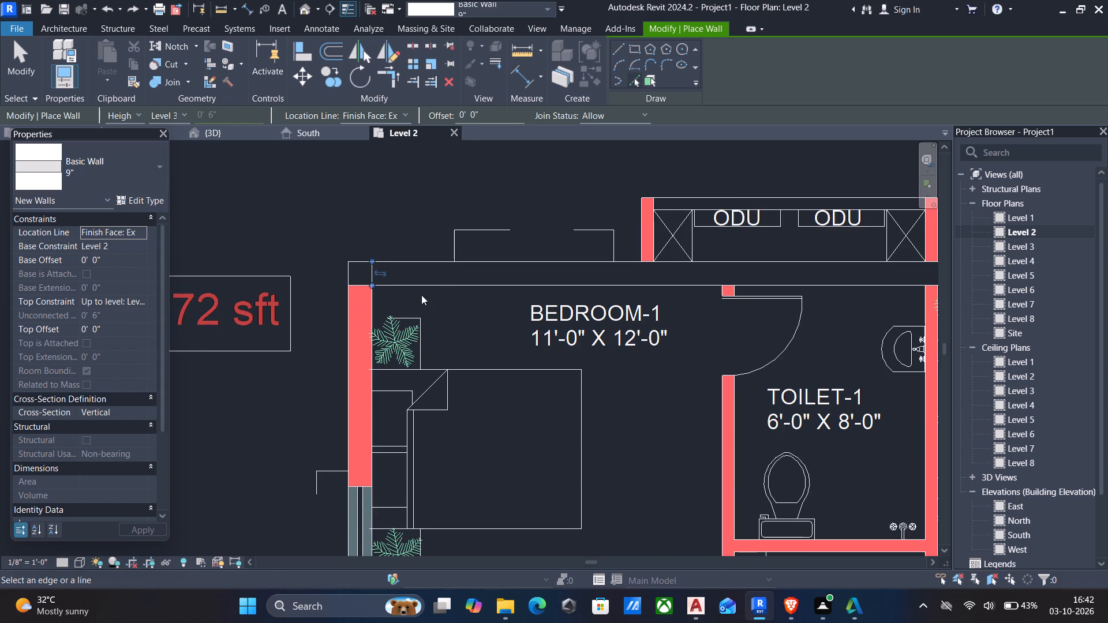
scroll(421, 295, "down", 2)
key("Escape")
Place a 9" wall on the inner CAD line of unit 6's Living & Dining wall facing the balcony.
middle_click_drag(545, 368, 508, 297)
scroll(508, 297, "down", 3)
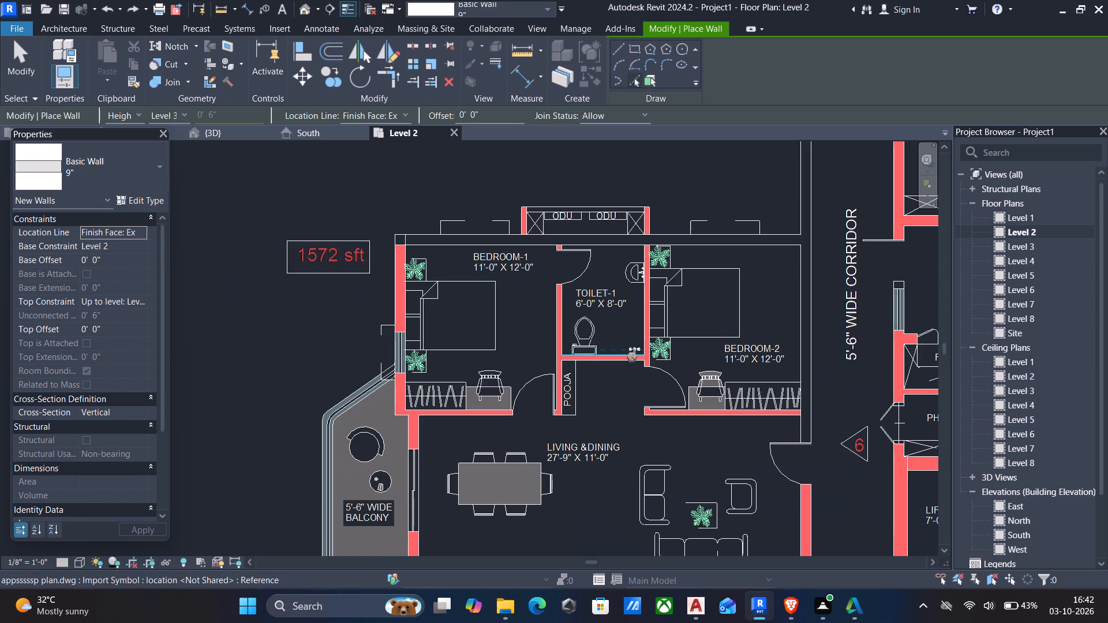
middle_click_drag(632, 357, 578, 332)
middle_click_drag(491, 365, 546, 366)
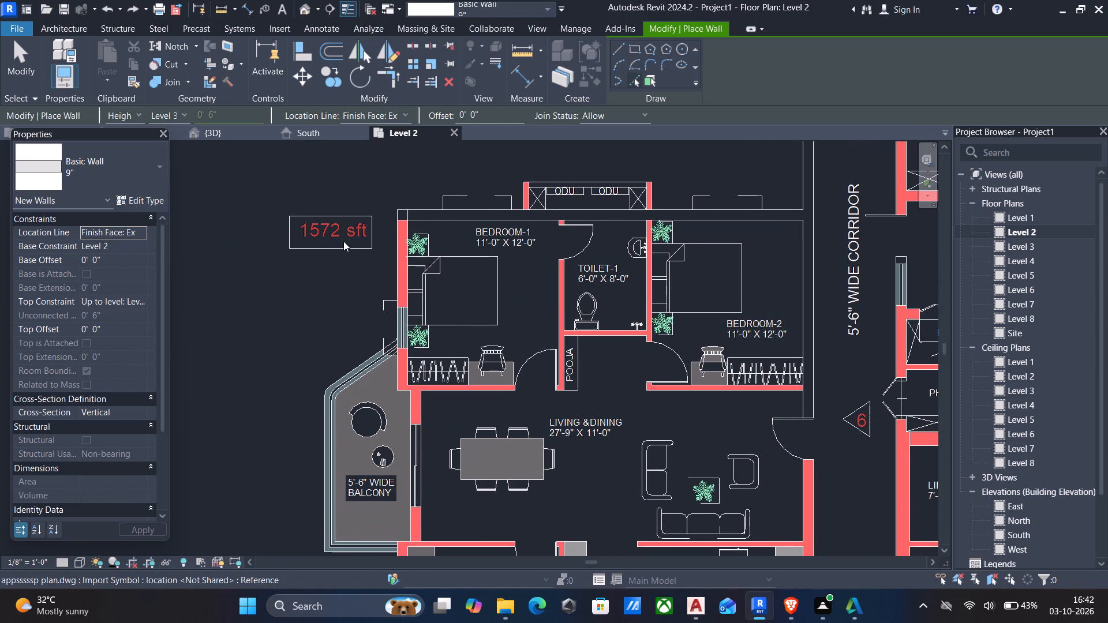
type("wa")
middle_click_drag(485, 399, 481, 391)
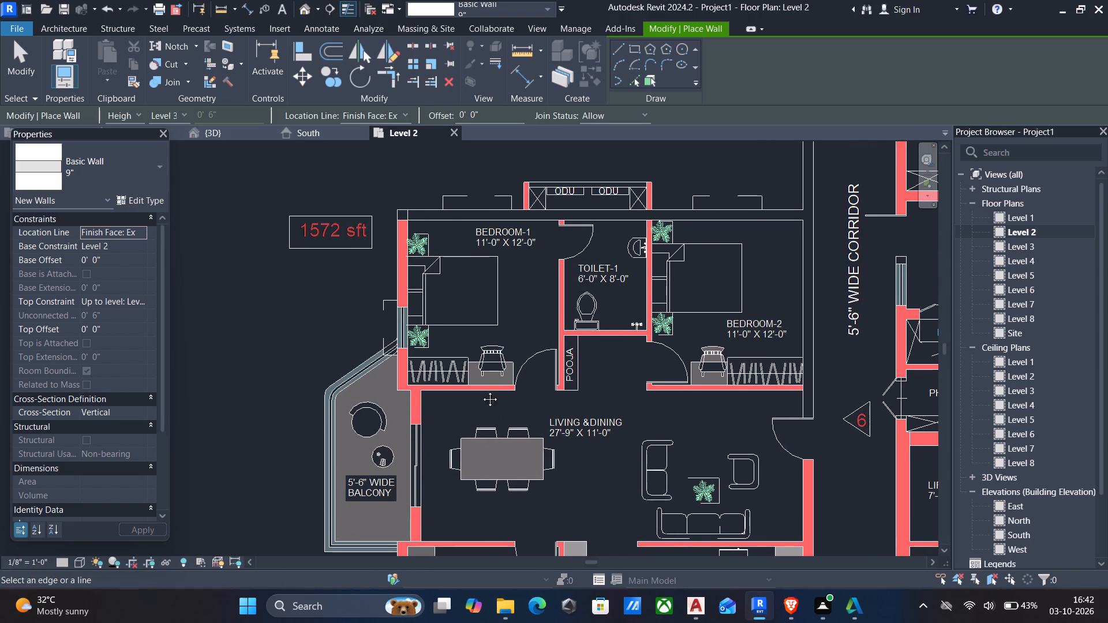
middle_click_drag(481, 391, 471, 379)
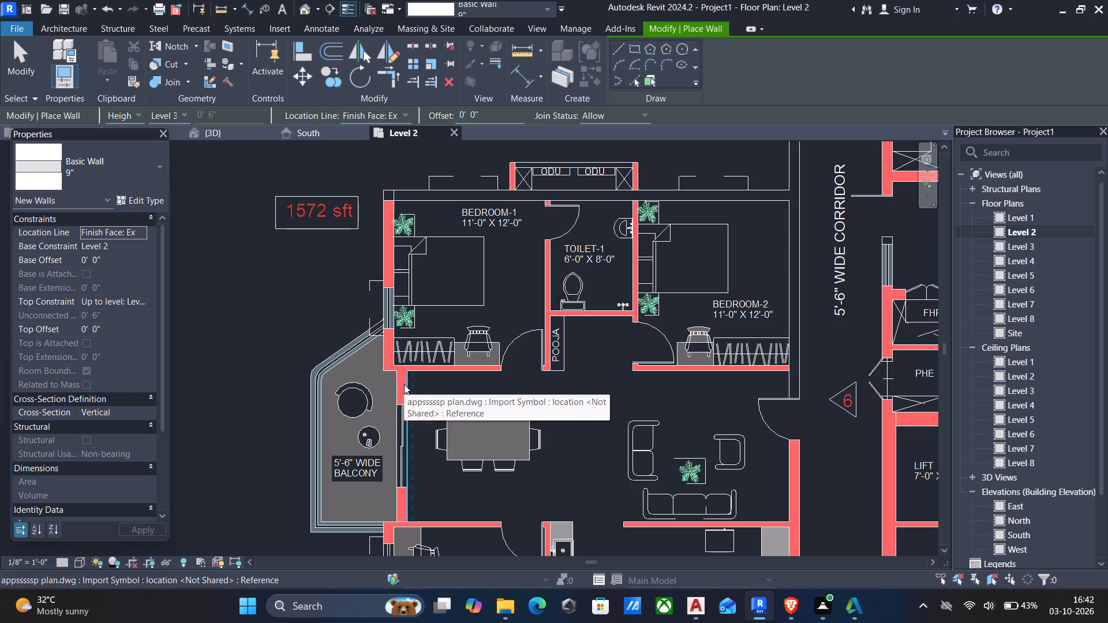
scroll(414, 389, "up", 3)
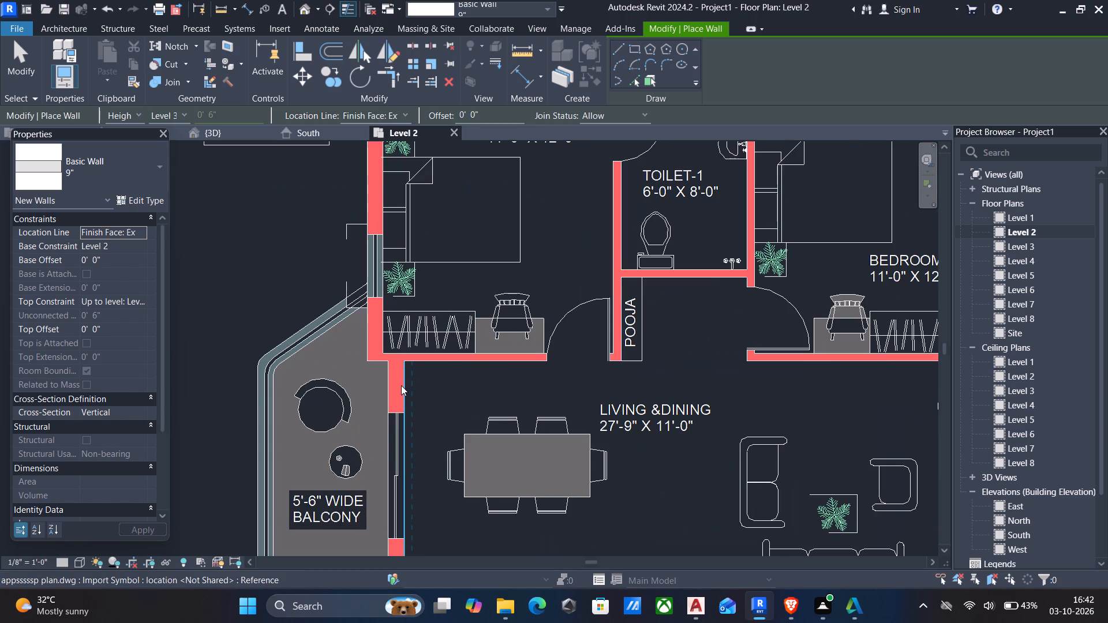
left_click(407, 384)
Place 9" walls on the inner CAD lines of unit 6's M-Bedroom, on its bed-side outer wall and the adjoining window wall by the wardrobe.
scroll(414, 386, "down", 5)
middle_click_drag(441, 397, 441, 397)
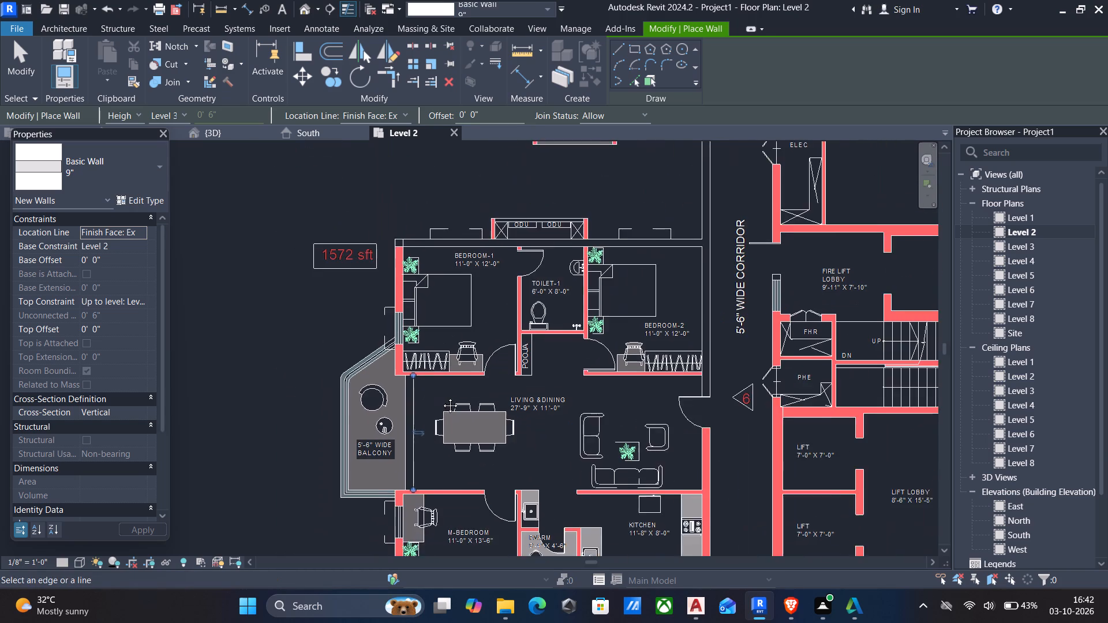
middle_click_drag(441, 397, 442, 343)
middle_click_drag(406, 419, 433, 351)
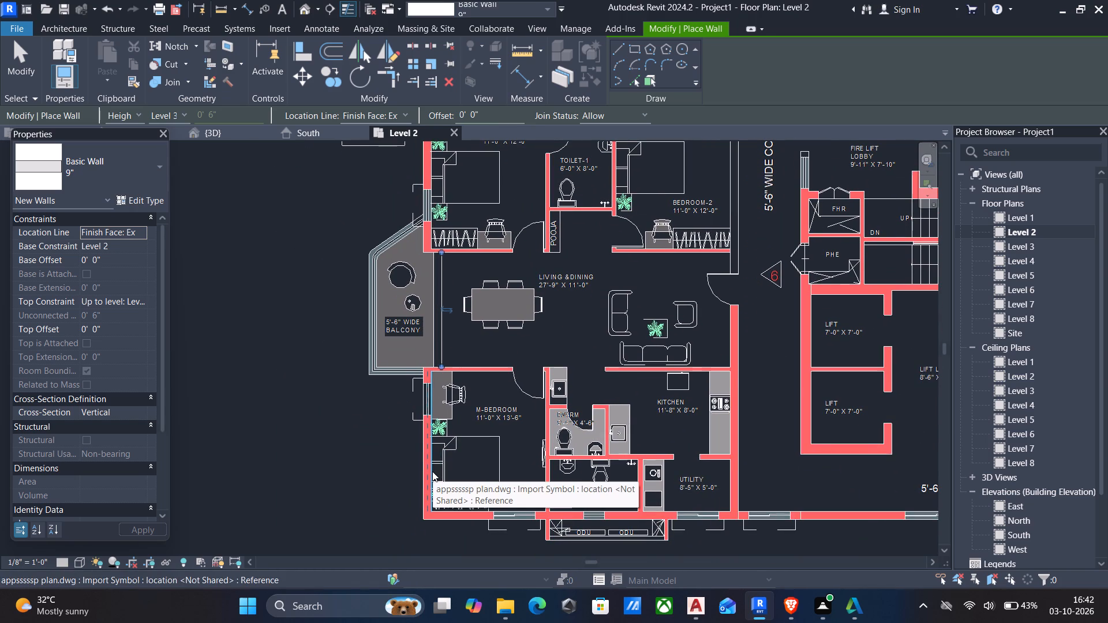
left_click(432, 471)
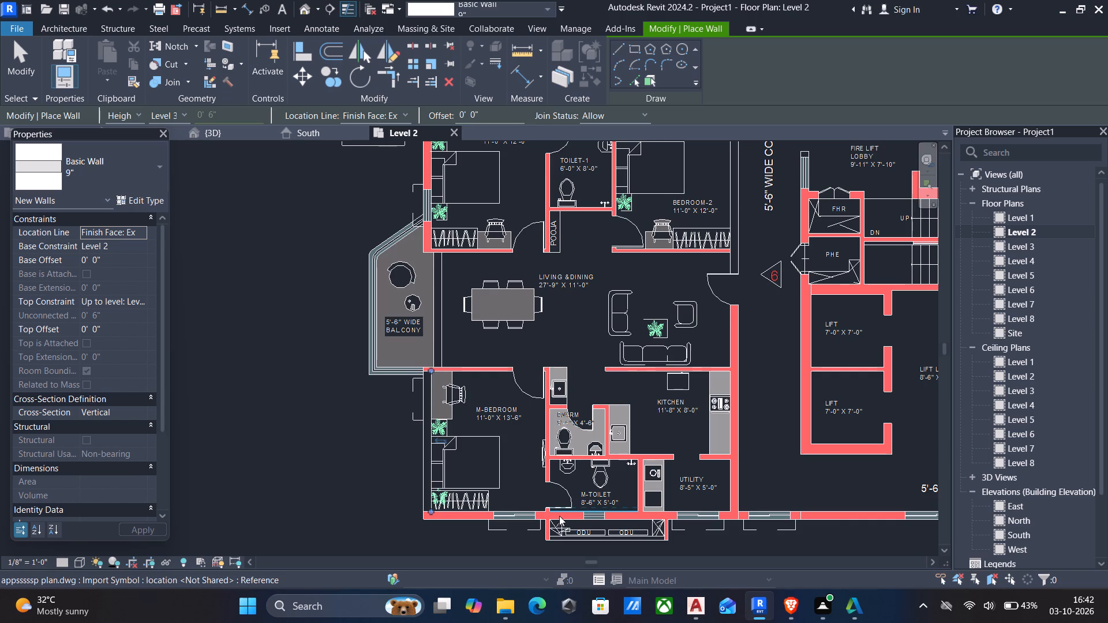
scroll(560, 516, "up", 7)
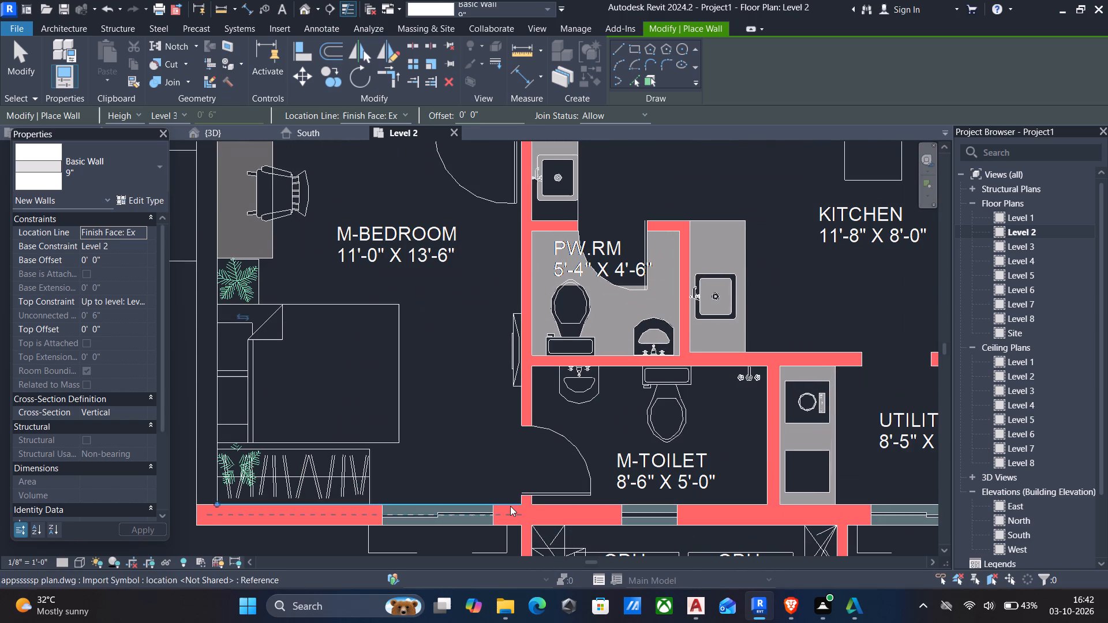
left_click(504, 506)
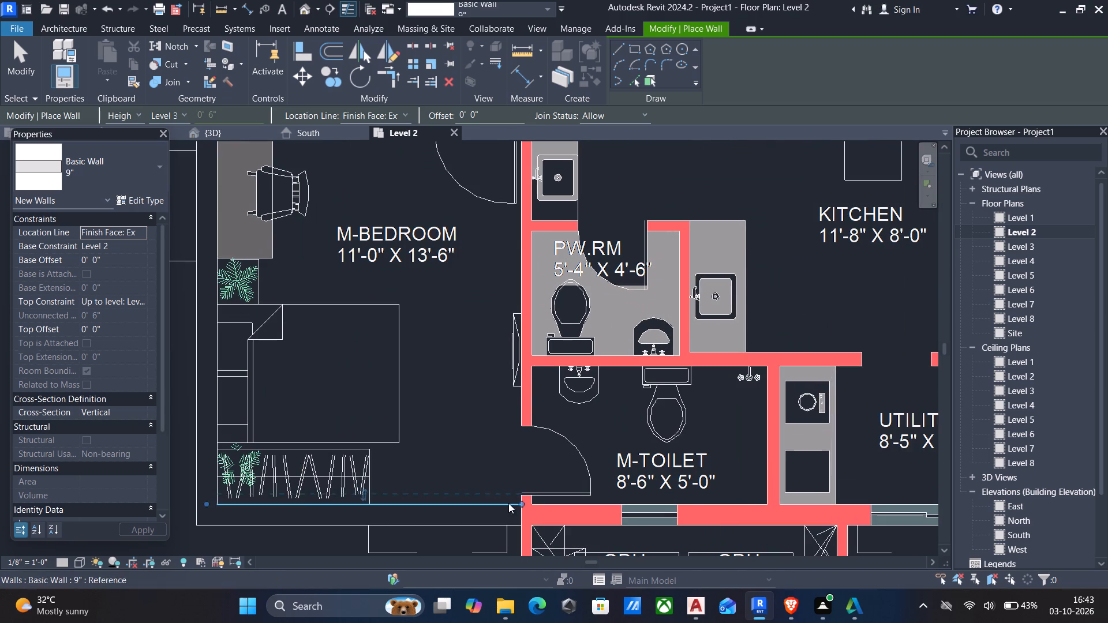
Place a 9" wall on the corridor-side CAD line of unit 6's kitchen and utility wall.
scroll(510, 502, "down", 4)
middle_click_drag(531, 502, 515, 481)
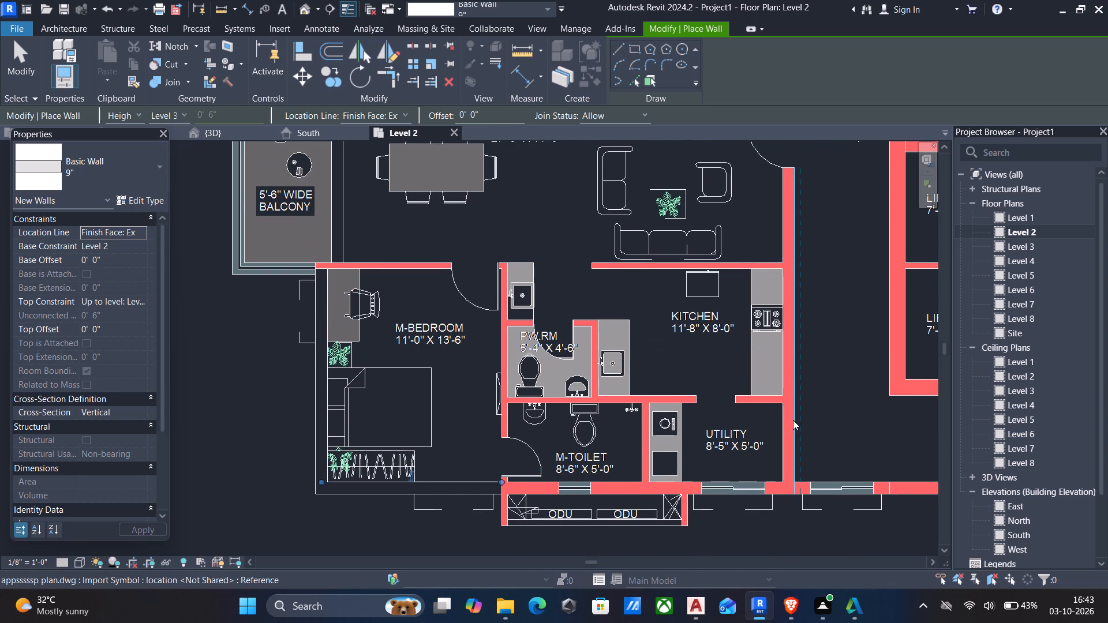
left_click(795, 420)
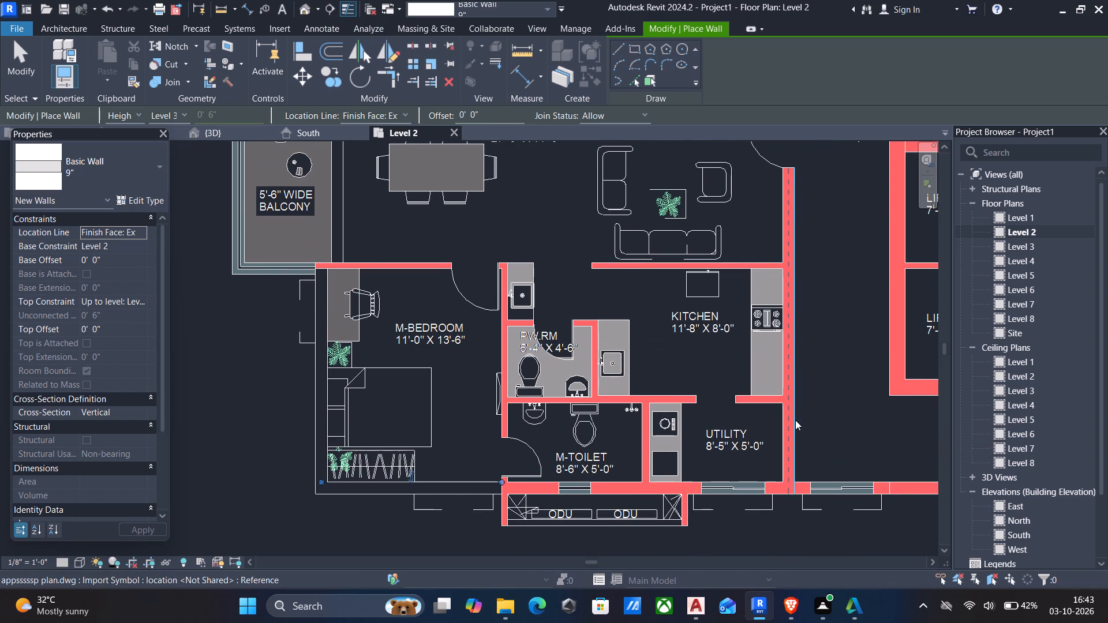
key("Escape")
scroll(747, 416, "down", 3)
middle_click_drag(747, 416, 768, 407)
key("Escape")
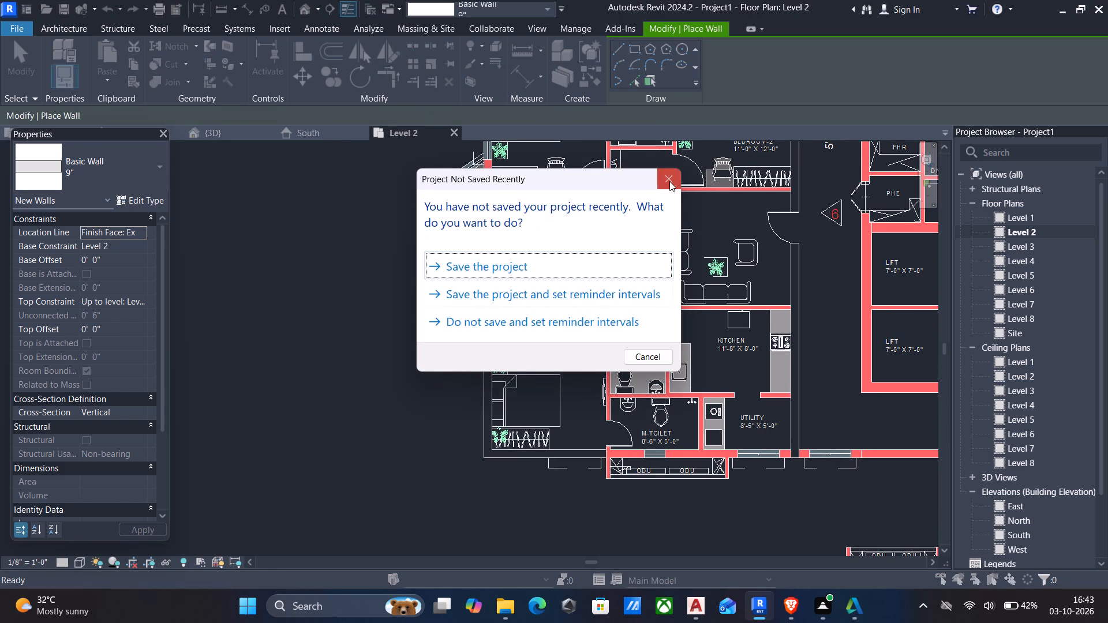
left_click(670, 180)
Trim the M-Bedroom window wall and the utility's corridor-side wall of unit 6 to meet in a corner.
type("tr")
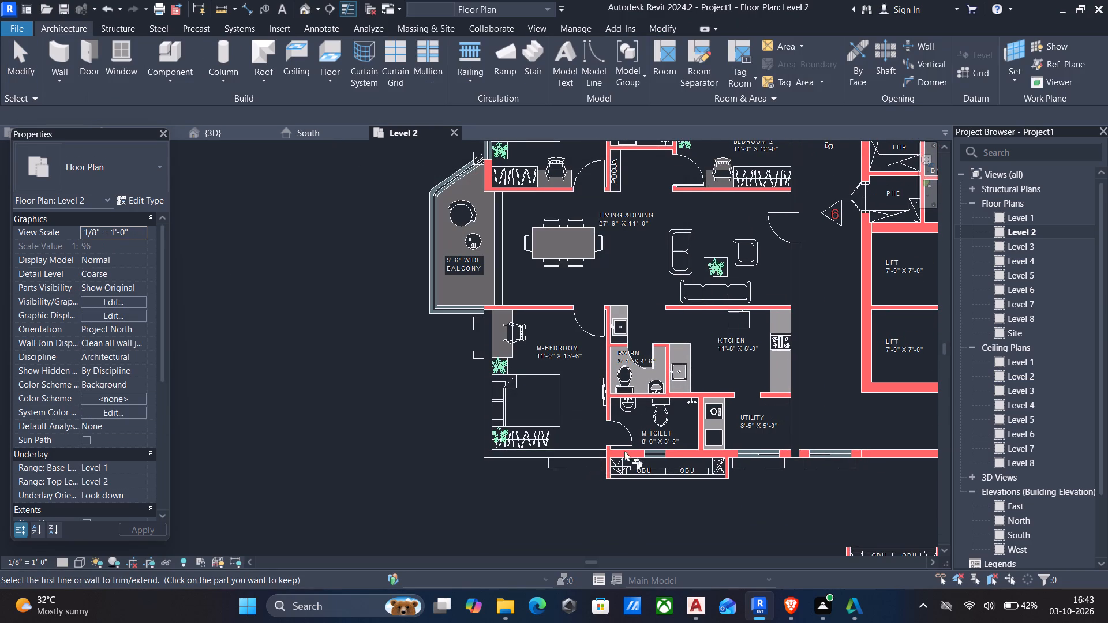
middle_click_drag(590, 408, 587, 430)
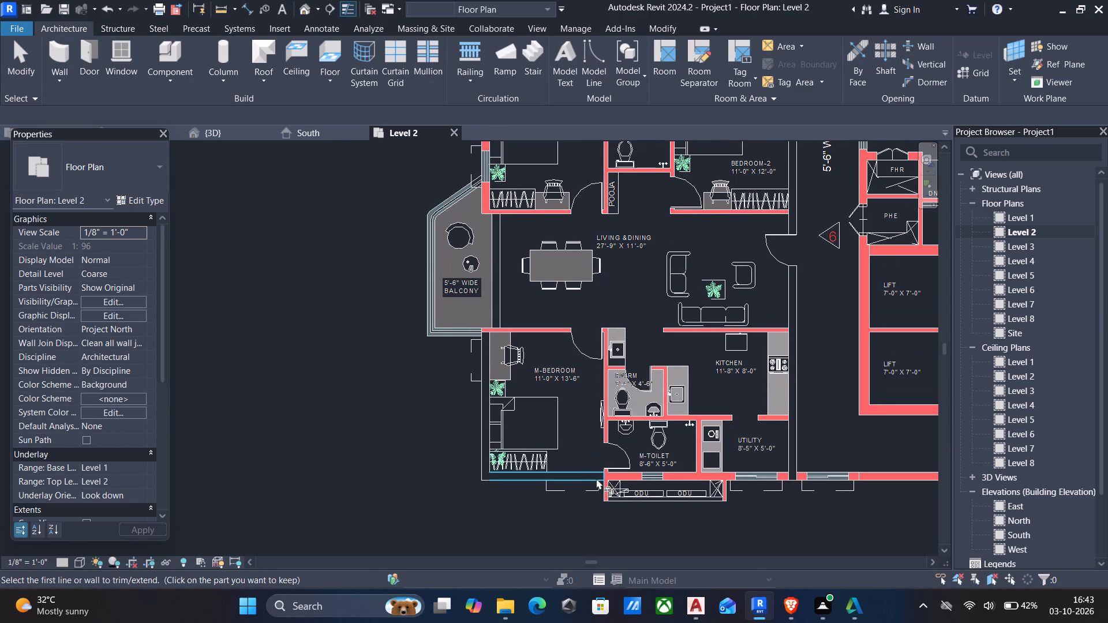
left_click(596, 478)
left_click(791, 463)
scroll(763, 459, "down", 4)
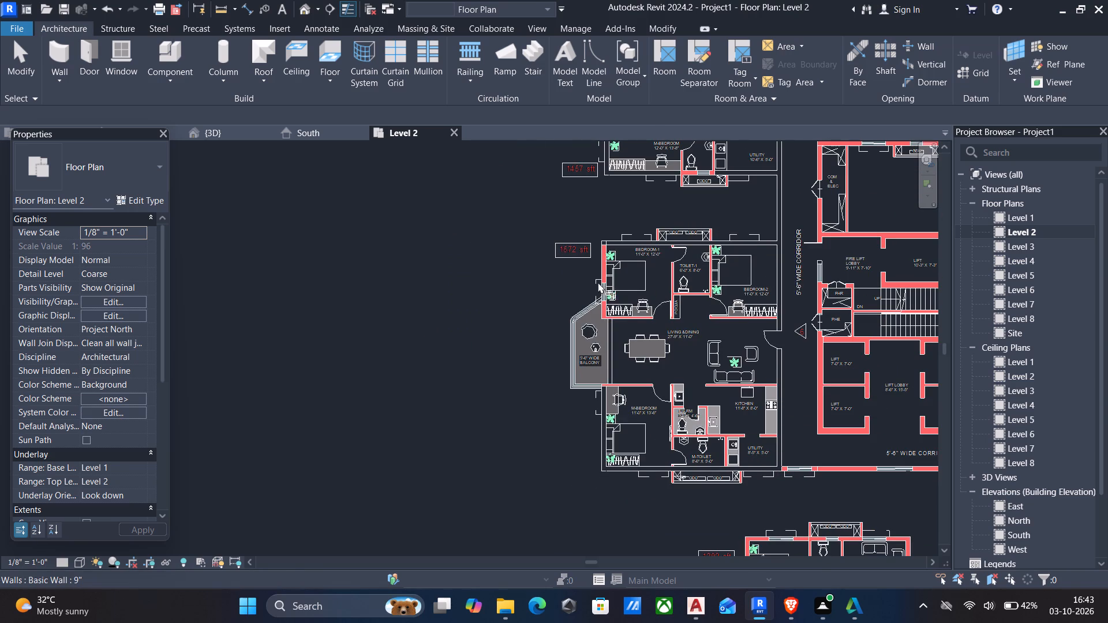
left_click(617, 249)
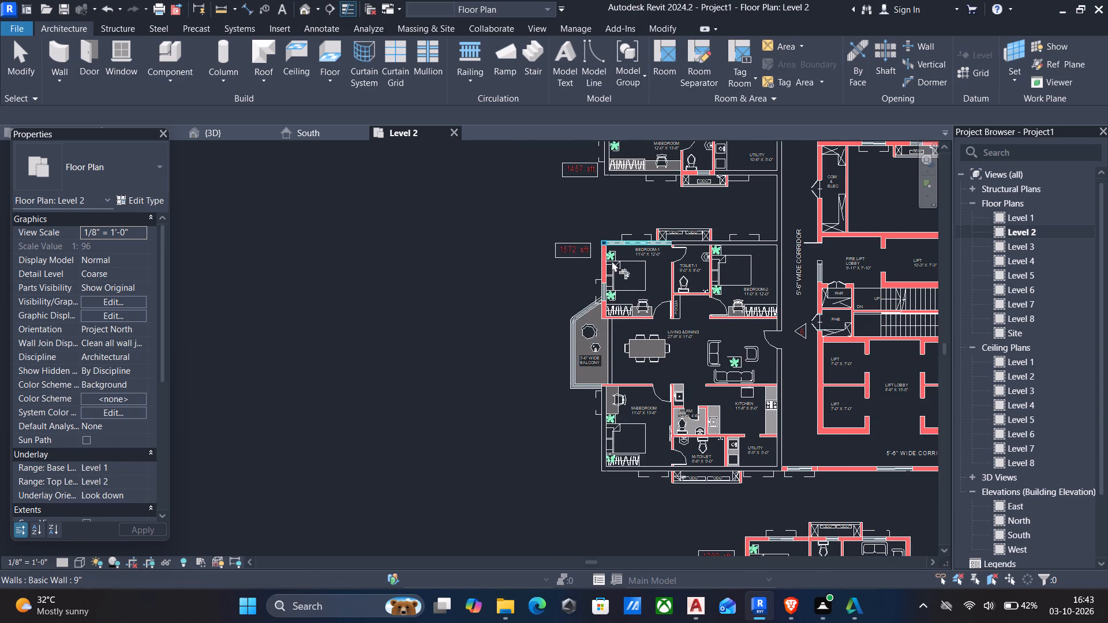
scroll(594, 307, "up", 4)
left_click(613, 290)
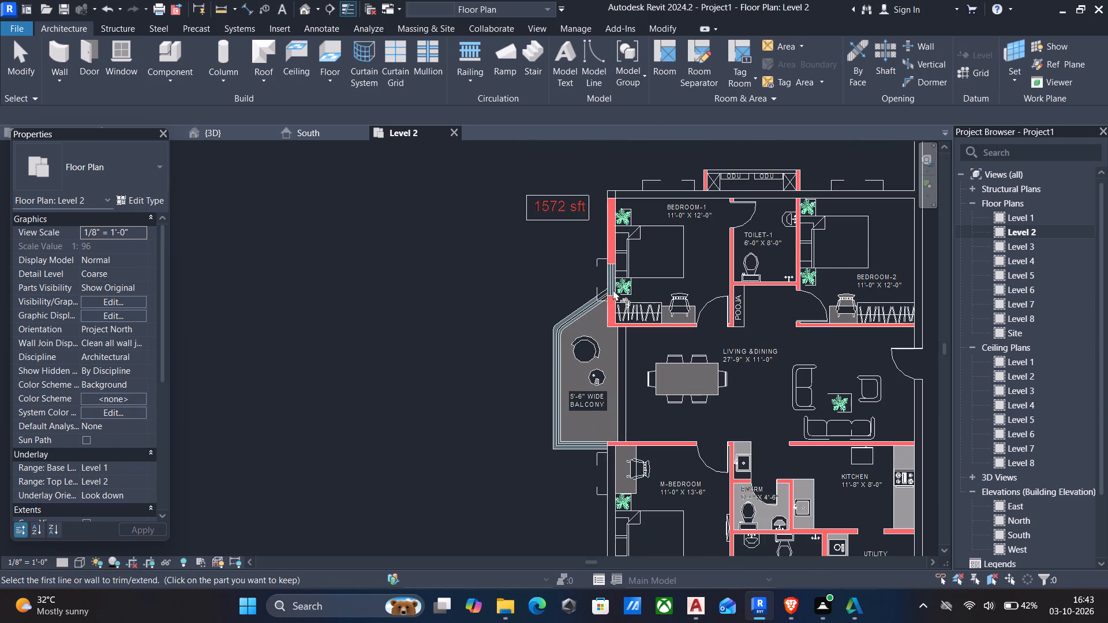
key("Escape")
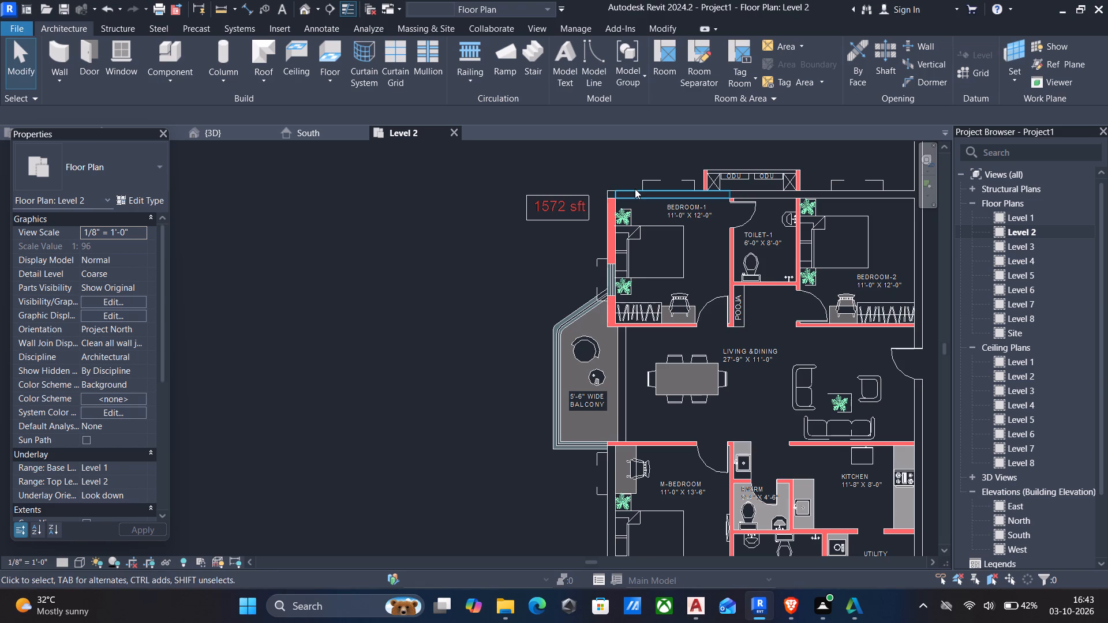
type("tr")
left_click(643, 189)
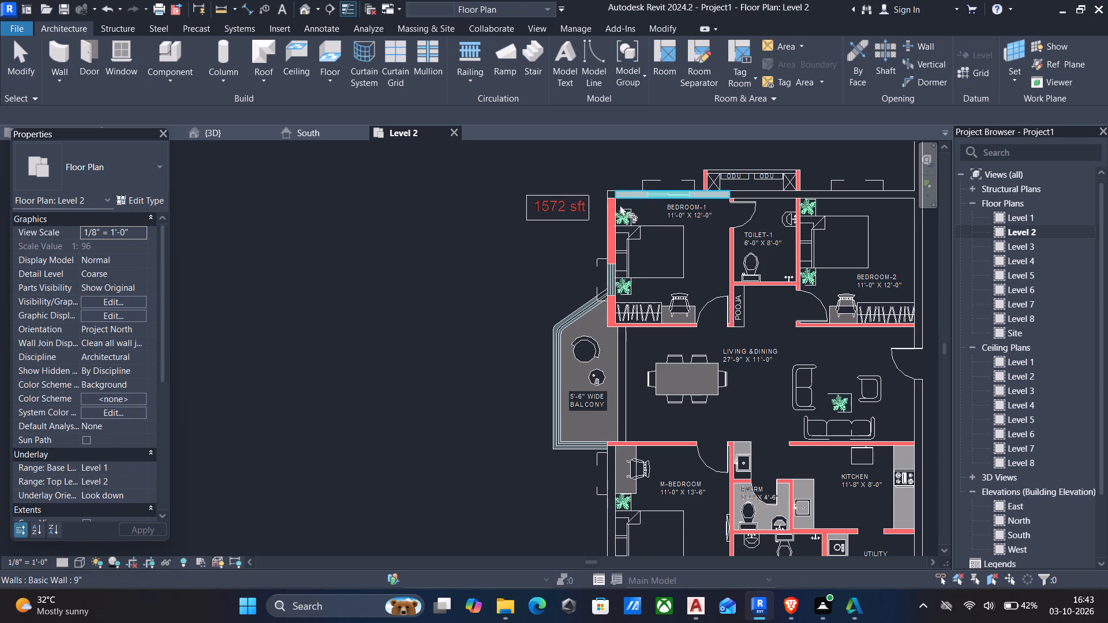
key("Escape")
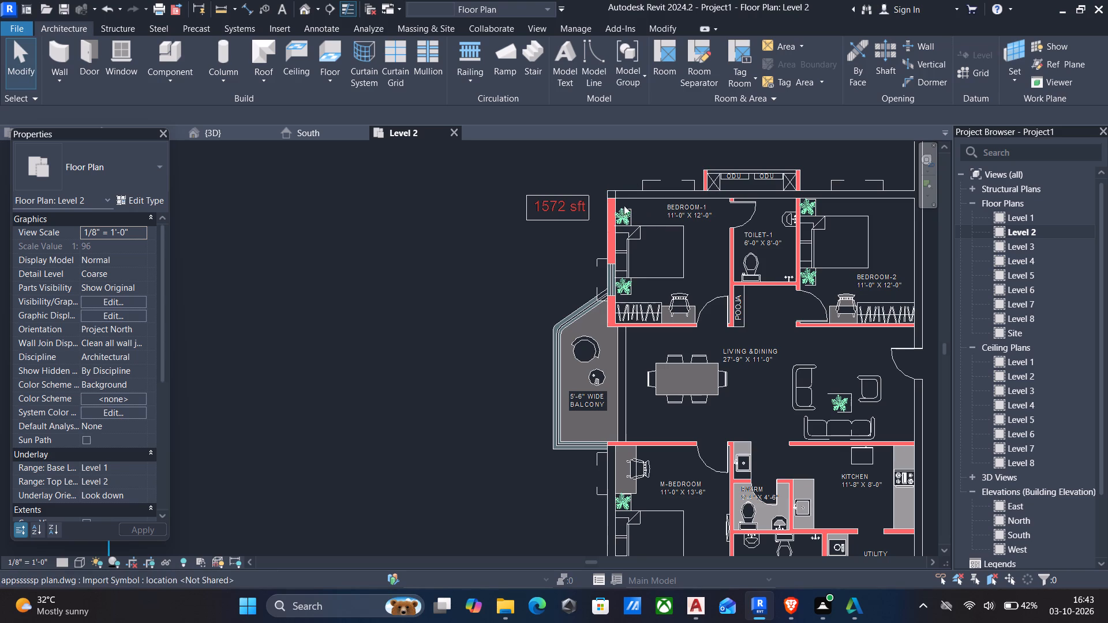
Trim unit 6's Bedroom-1 outer wall facing unit 7 to a corner with the short wall at its end.
scroll(623, 194, "up", 4)
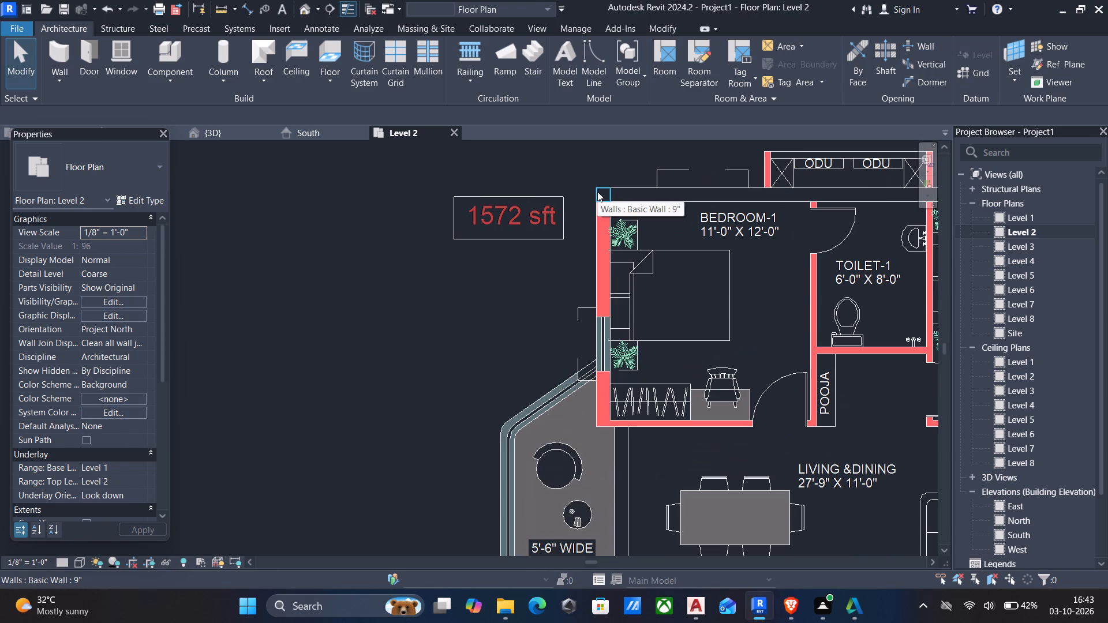
key("t")
key("r")
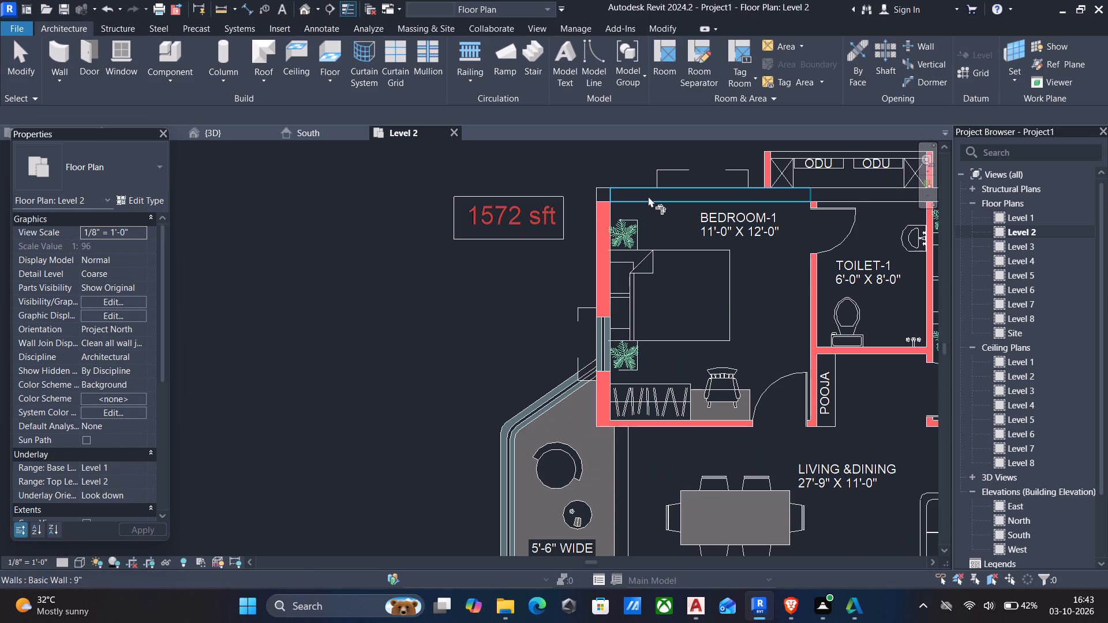
left_click(647, 196)
left_click(602, 193)
key("Escape")
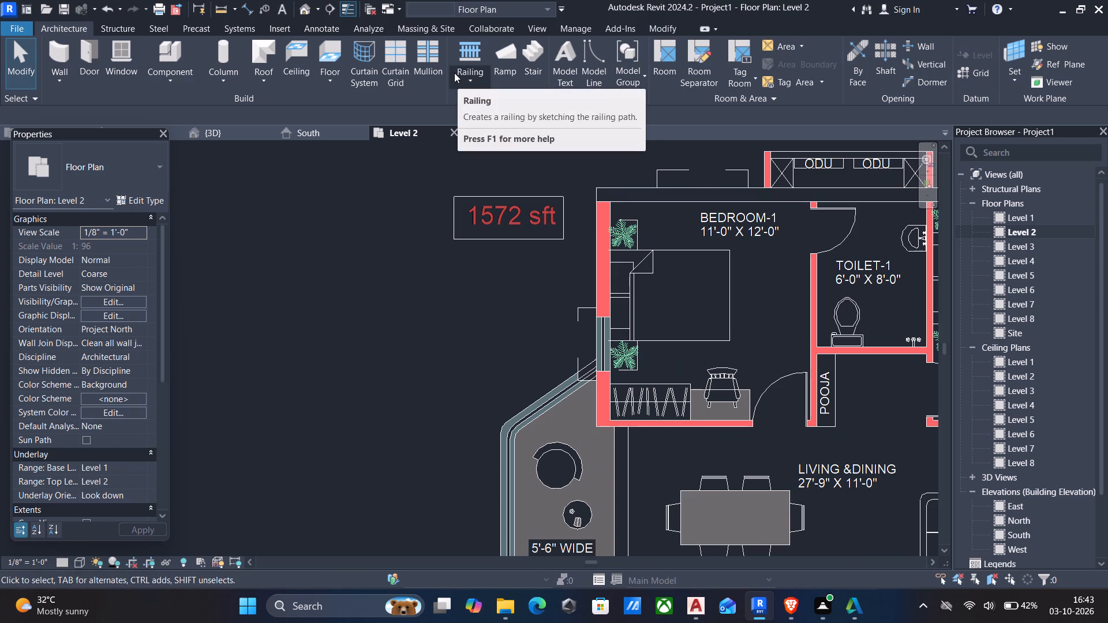
Place a 9" wall by picking the outer CAD line of unit 6's Bedroom-1 wall at the balcony end.
type("wa")
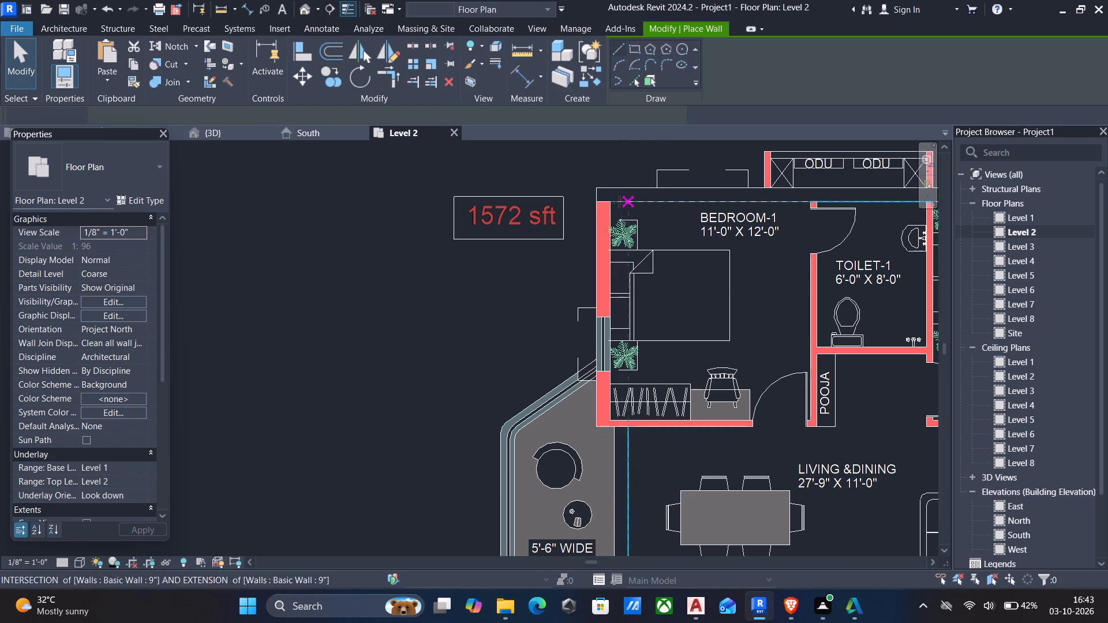
scroll(615, 202, "up", 3)
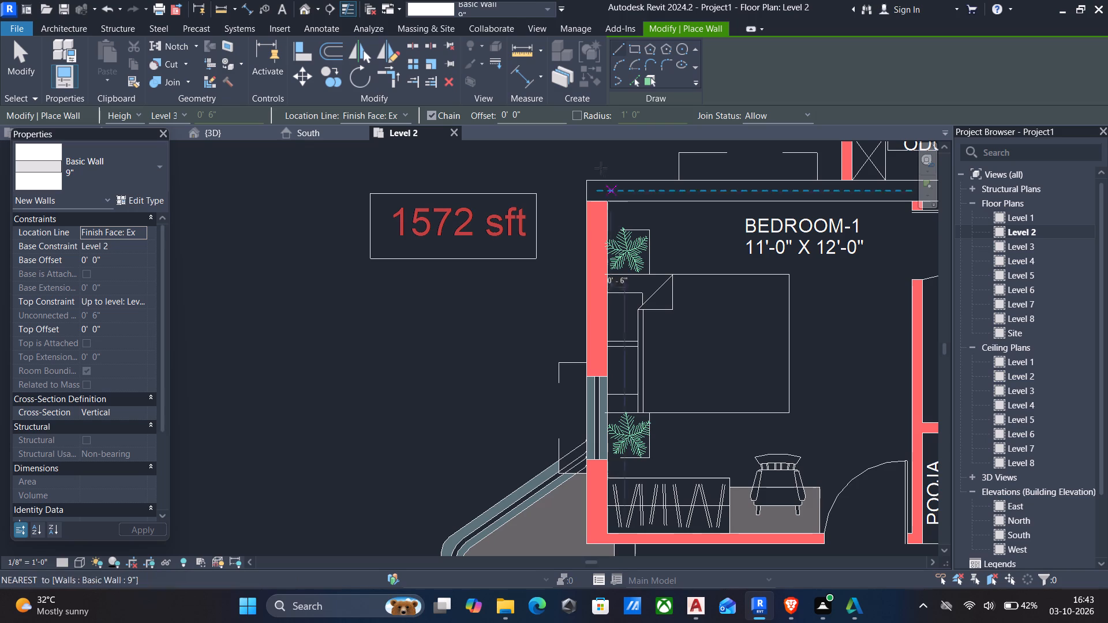
left_click(633, 84)
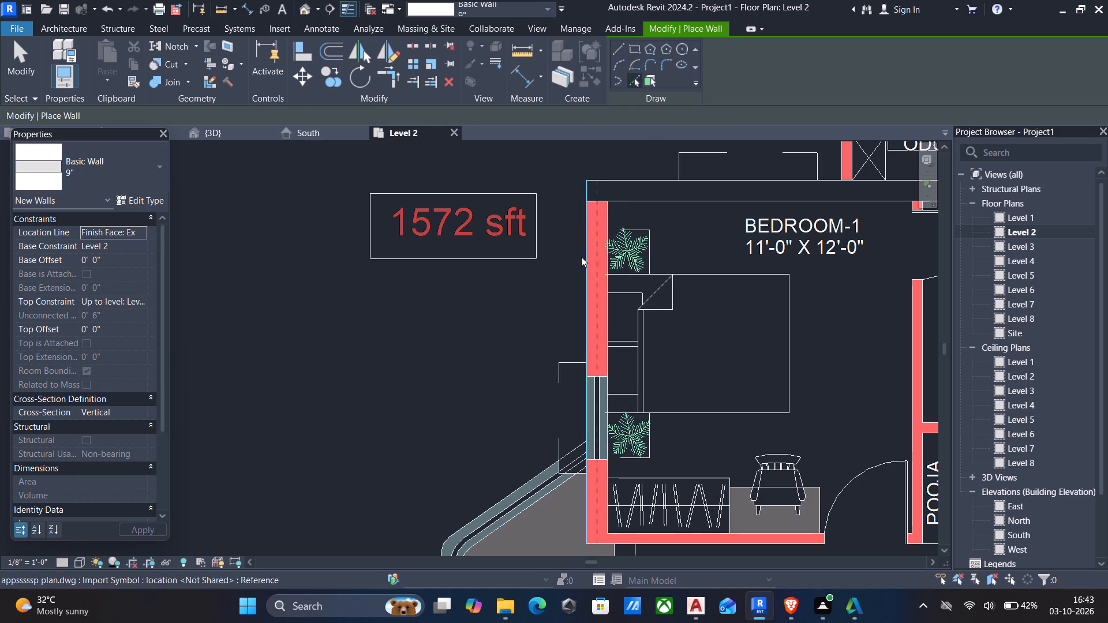
left_click(583, 238)
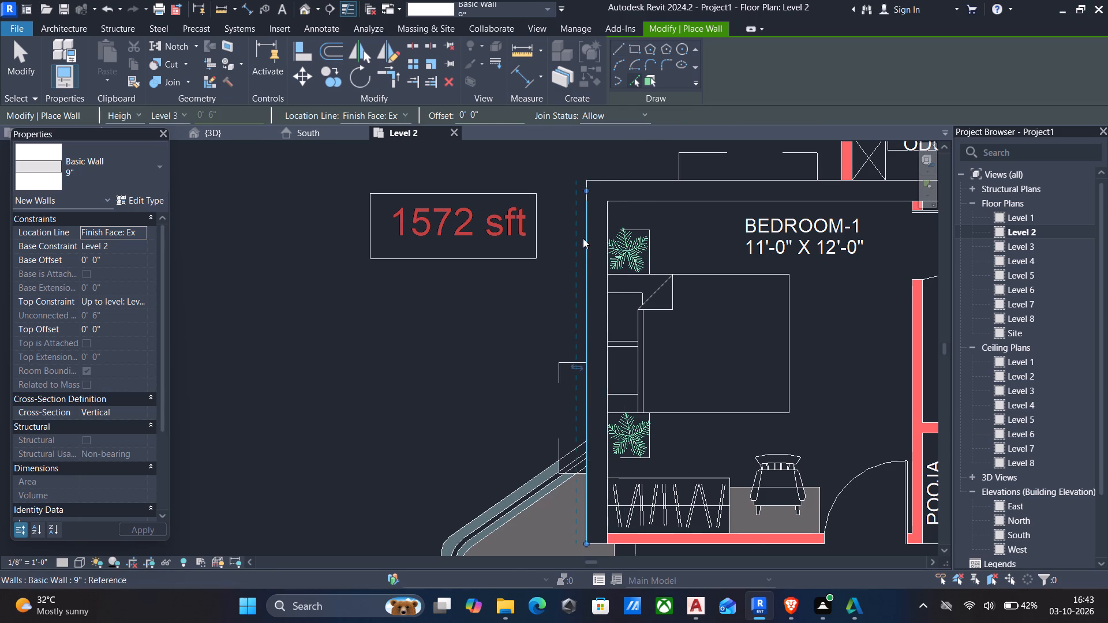
Examine the traced outer walls of units 6 and 7 across the Level 2 plan.
scroll(584, 239, "down", 5)
middle_click_drag(720, 314, 560, 302)
middle_click_drag(693, 318, 683, 318)
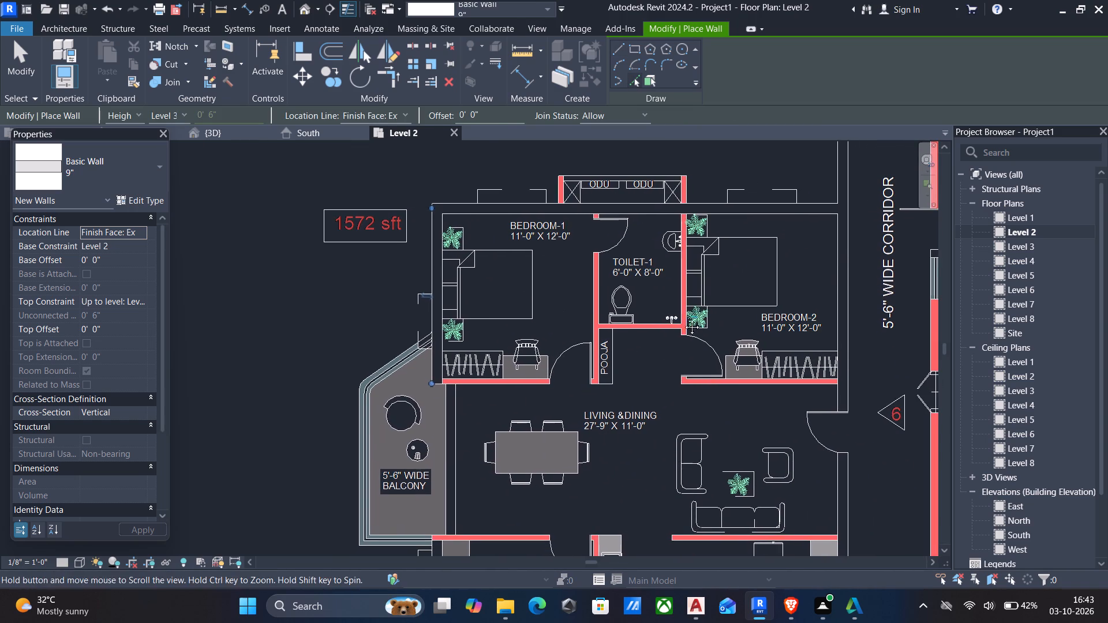
middle_click_drag(683, 318, 671, 311)
scroll(671, 311, "down", 2)
middle_click_drag(680, 319, 662, 325)
scroll(662, 325, "down", 3)
middle_click_drag(660, 349, 613, 294)
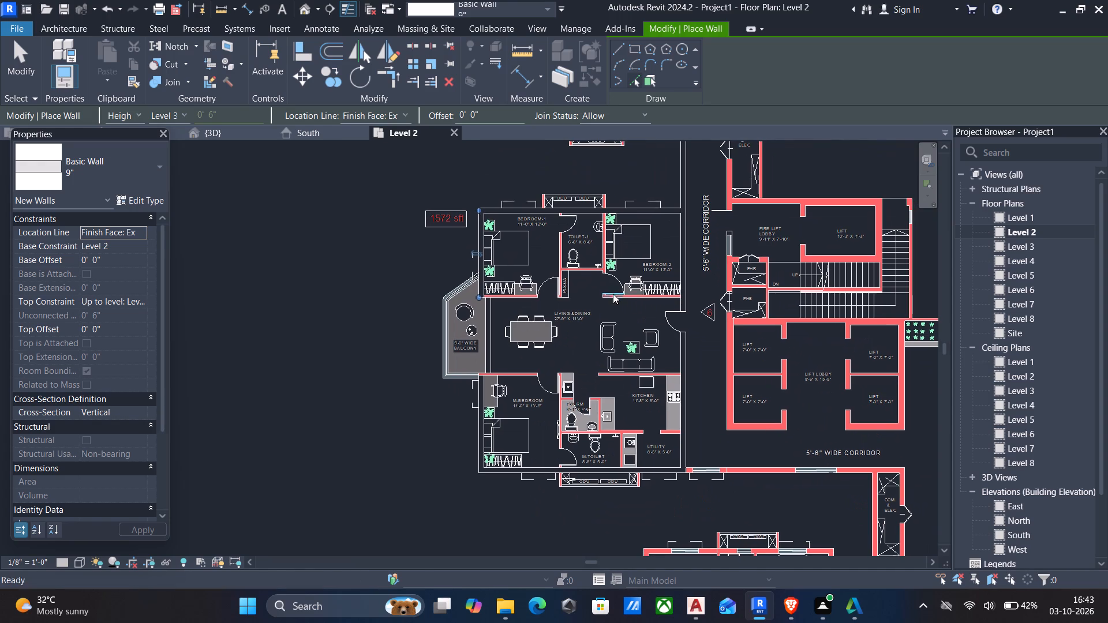
middle_click_drag(658, 346, 658, 445)
middle_click_drag(678, 196, 668, 280)
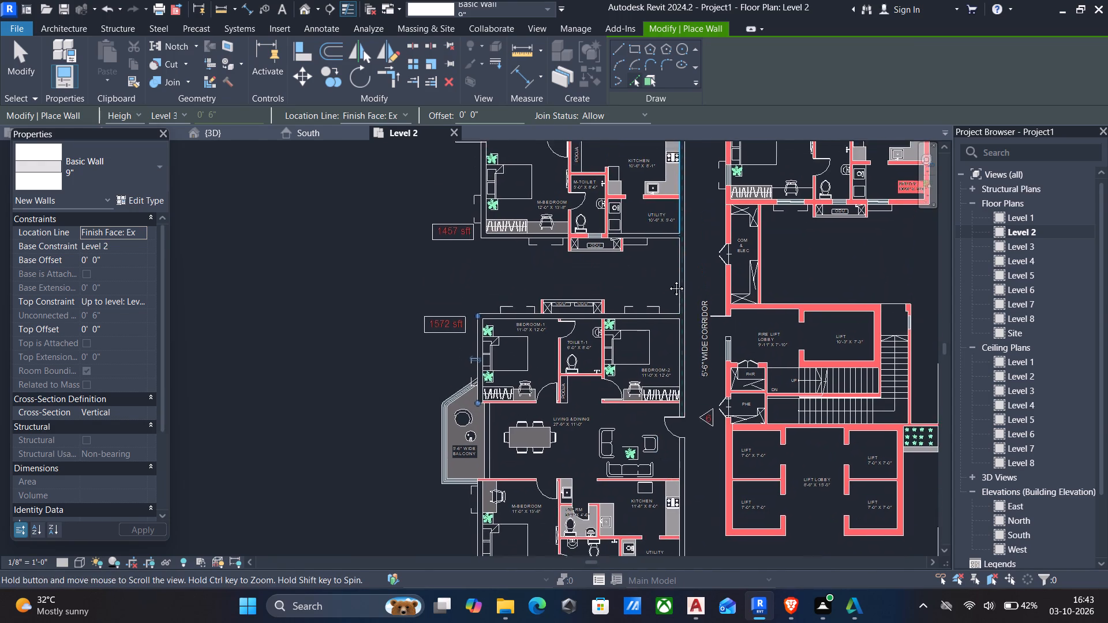
middle_click_drag(668, 280, 672, 348)
middle_click_drag(622, 391, 642, 339)
scroll(642, 339, "down", 3)
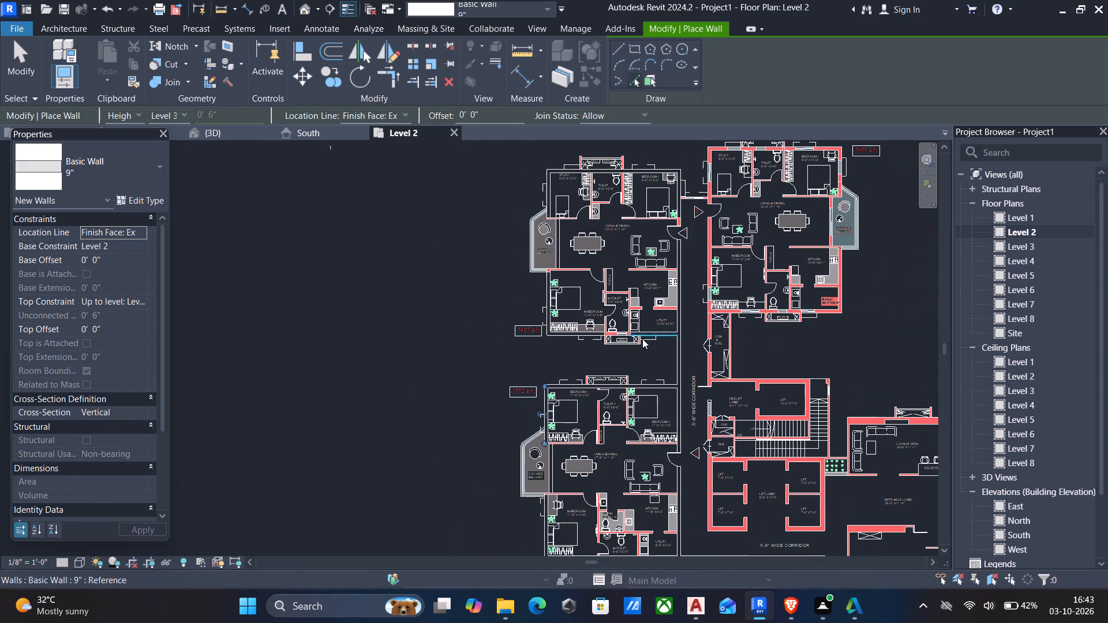
key("Escape")
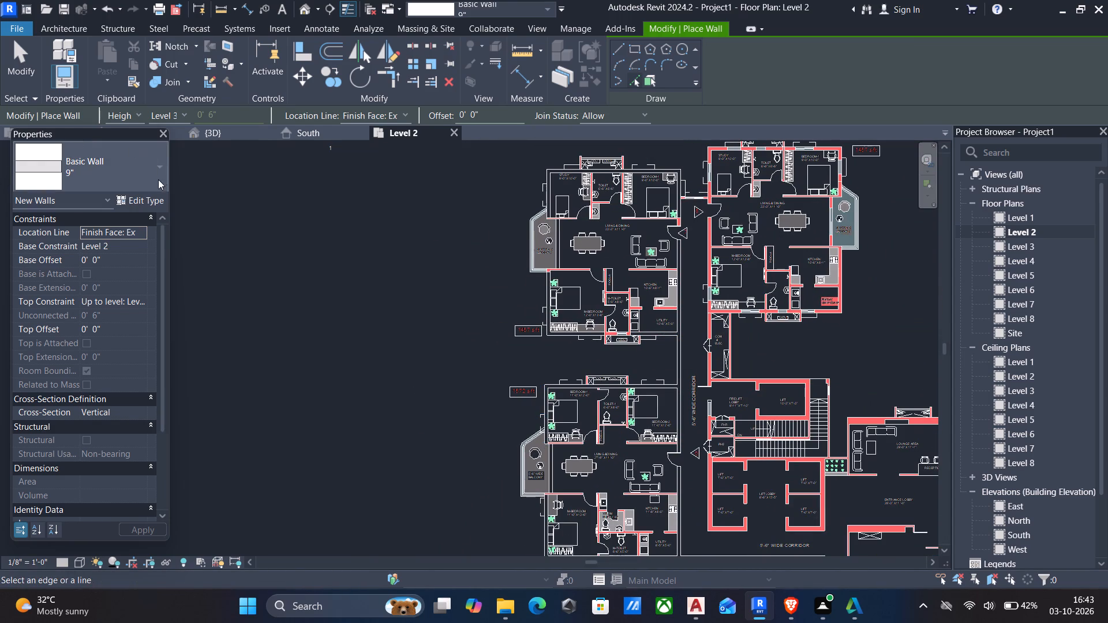
Duplicate the 9" basic wall type and name the copy 4.5" wall.
left_click(144, 198)
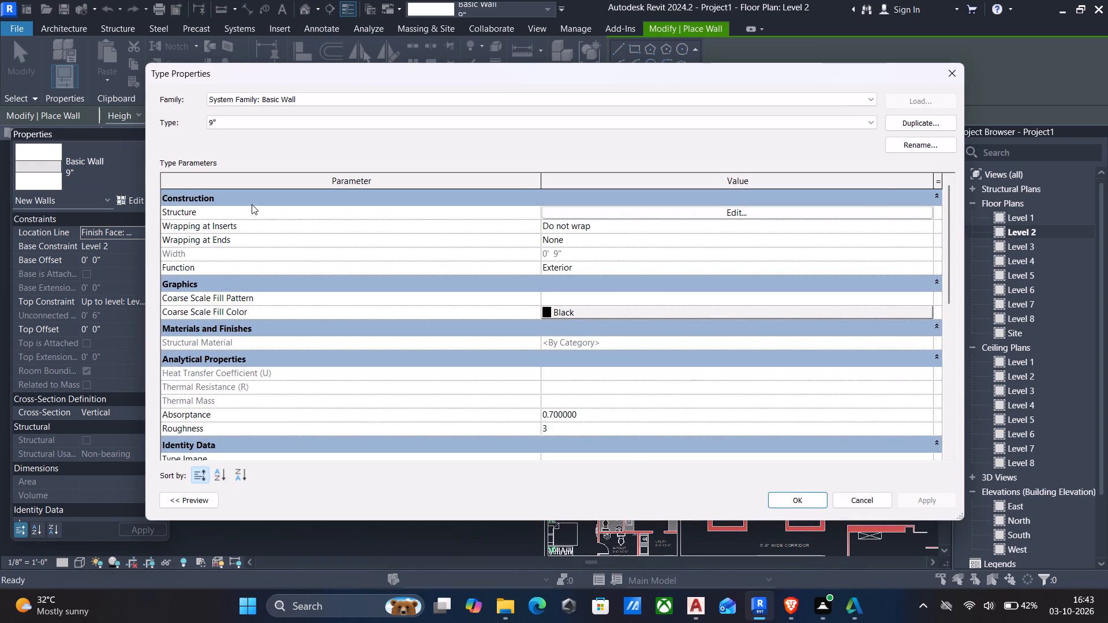
left_click(897, 124)
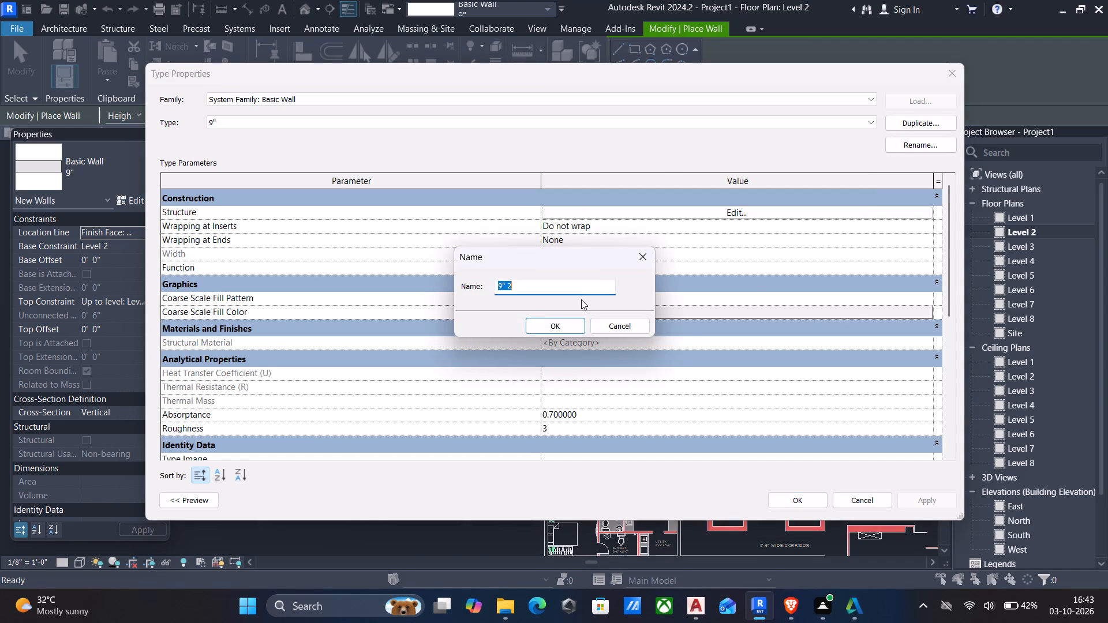
key("BackSpace")
type("4.5\"")
key("space")
type("wall")
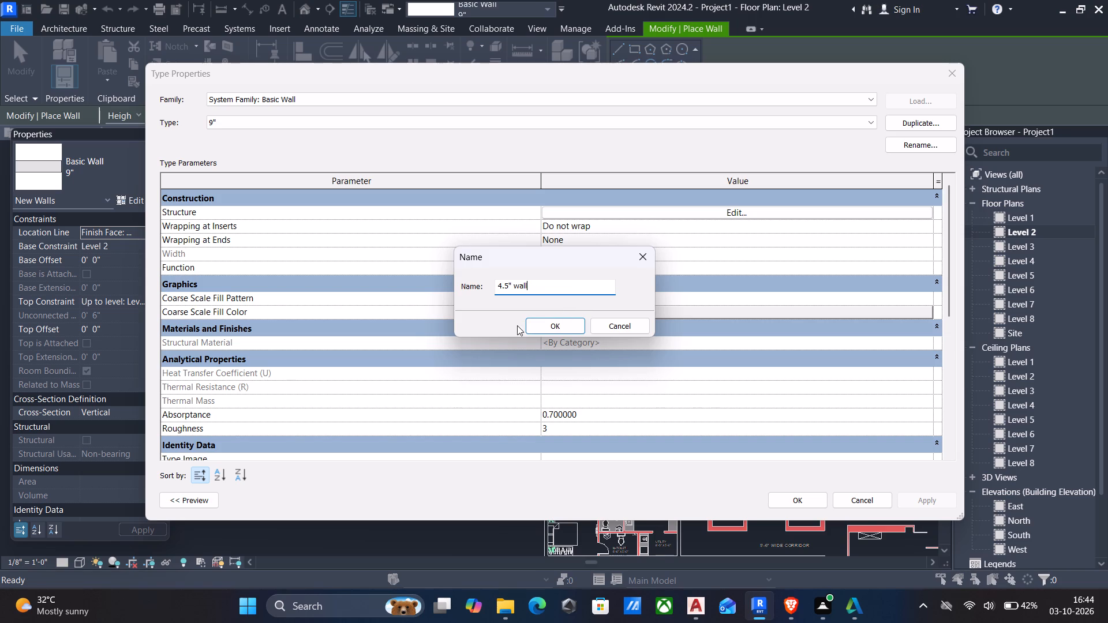
left_click(542, 322)
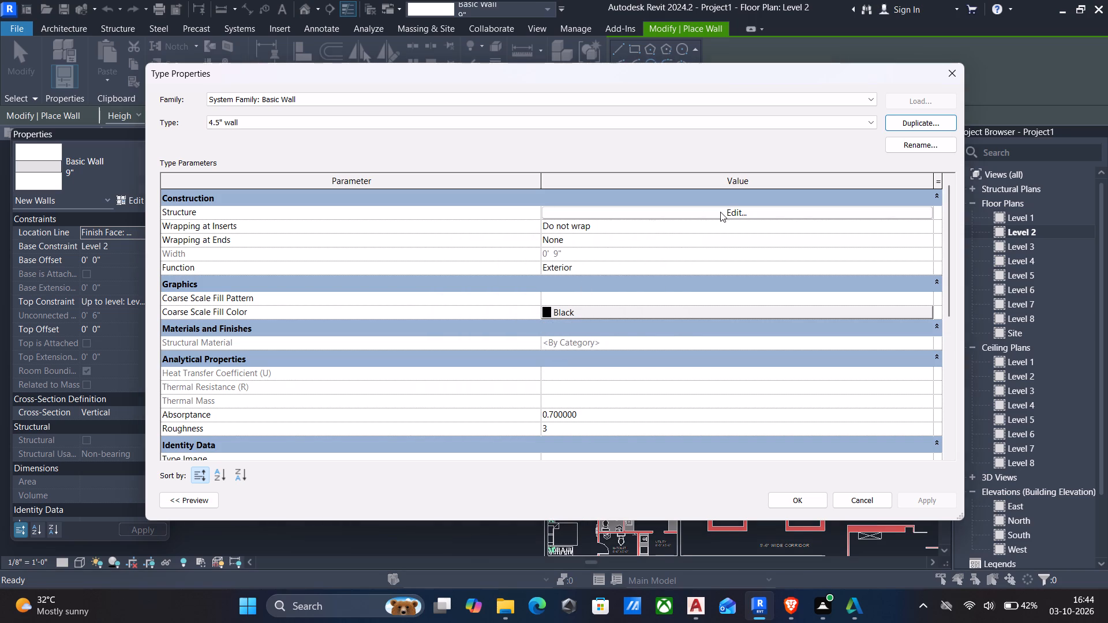
Set the structure layer thickness of the 4.5" wall type to 4.5" and apply the type changes.
left_click(720, 212)
left_click(577, 205)
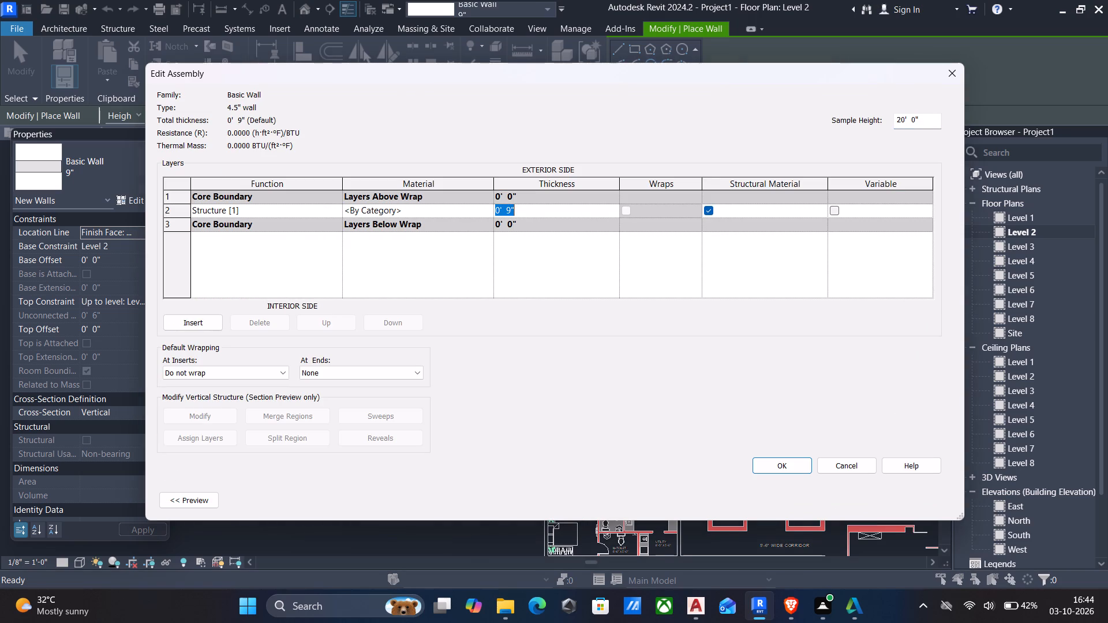
type("4.5\" wall")
key("BackSpace")
key("BackSpace")
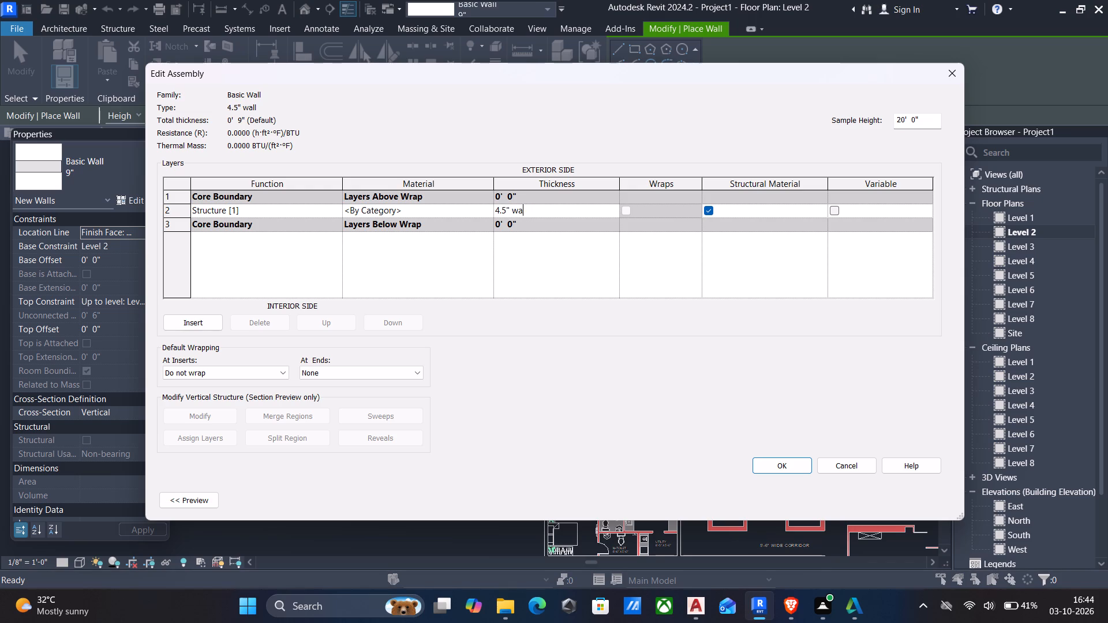
key("BackSpace")
key("BackSpace")
key("BackSpace")
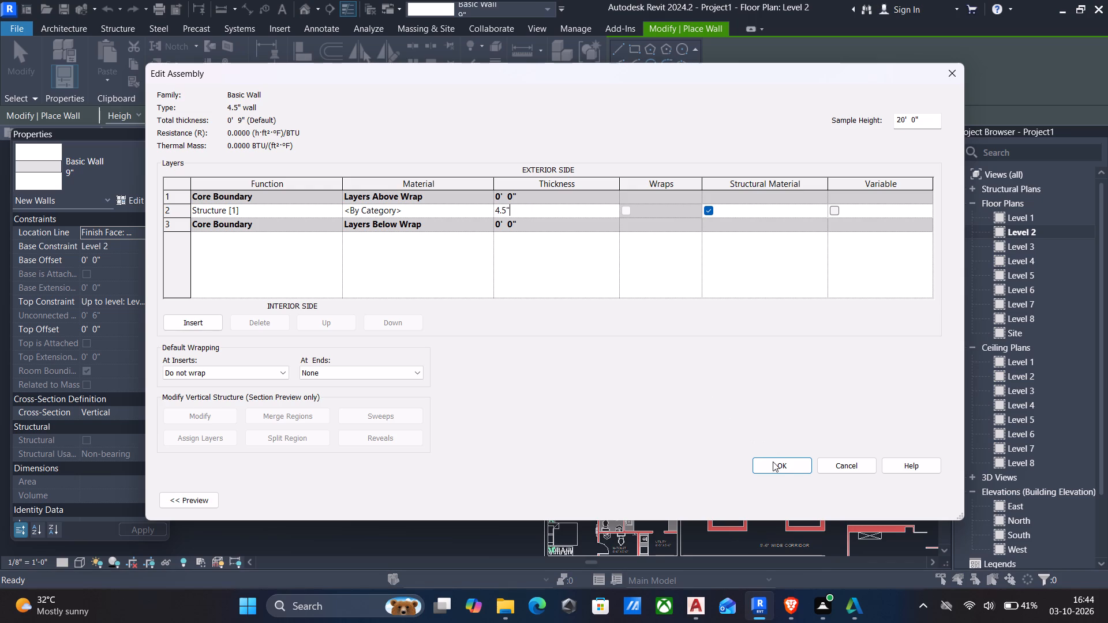
left_click(773, 464)
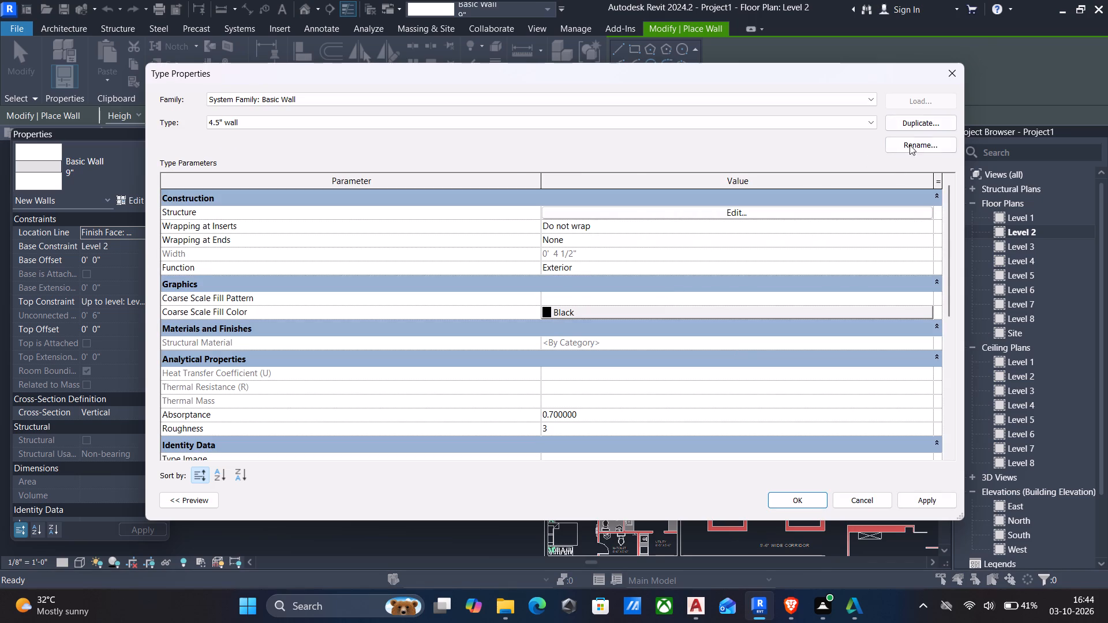
left_click(932, 501)
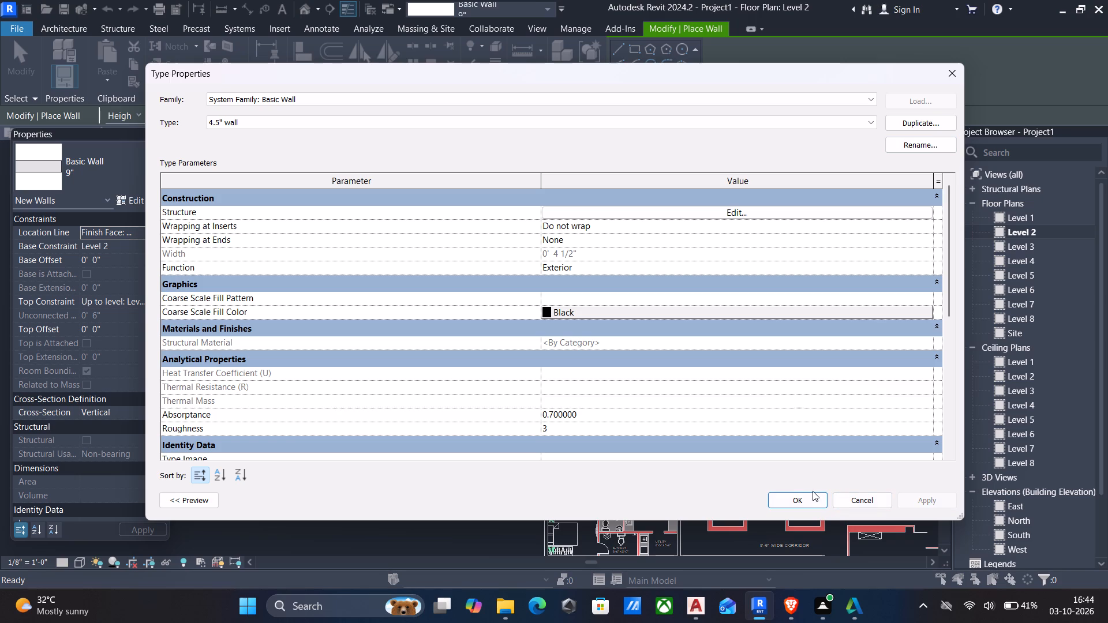
left_click(811, 494)
Using the 4.5" wall type, place a wall by picking the CAD line between unit 7's Study and Toilet.
scroll(655, 356, "down", 3)
scroll(629, 243, "up", 4)
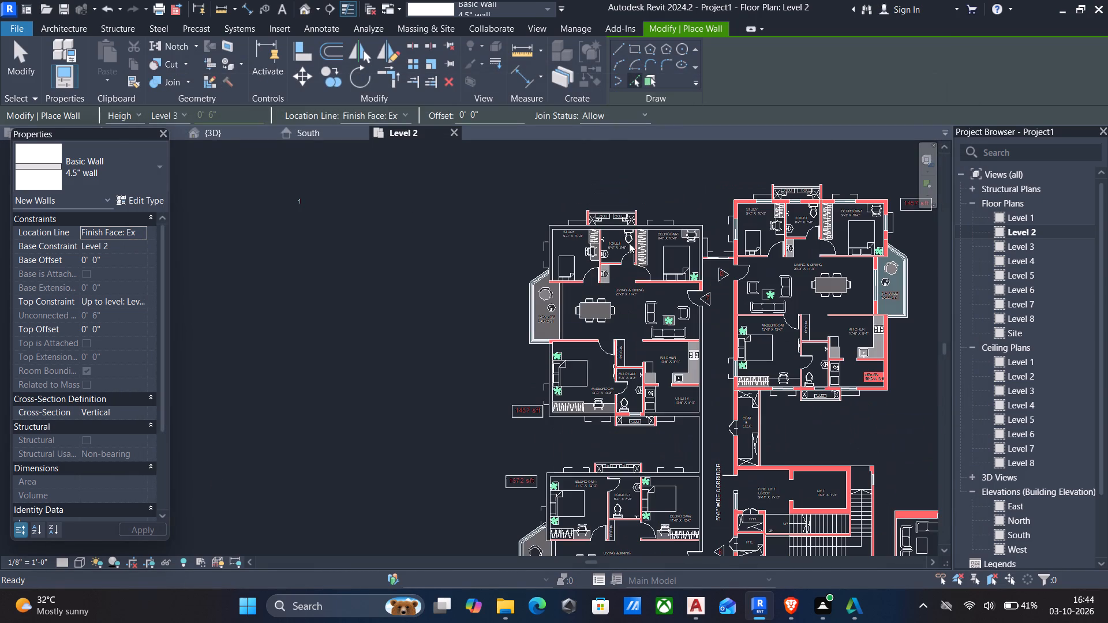
type("wa")
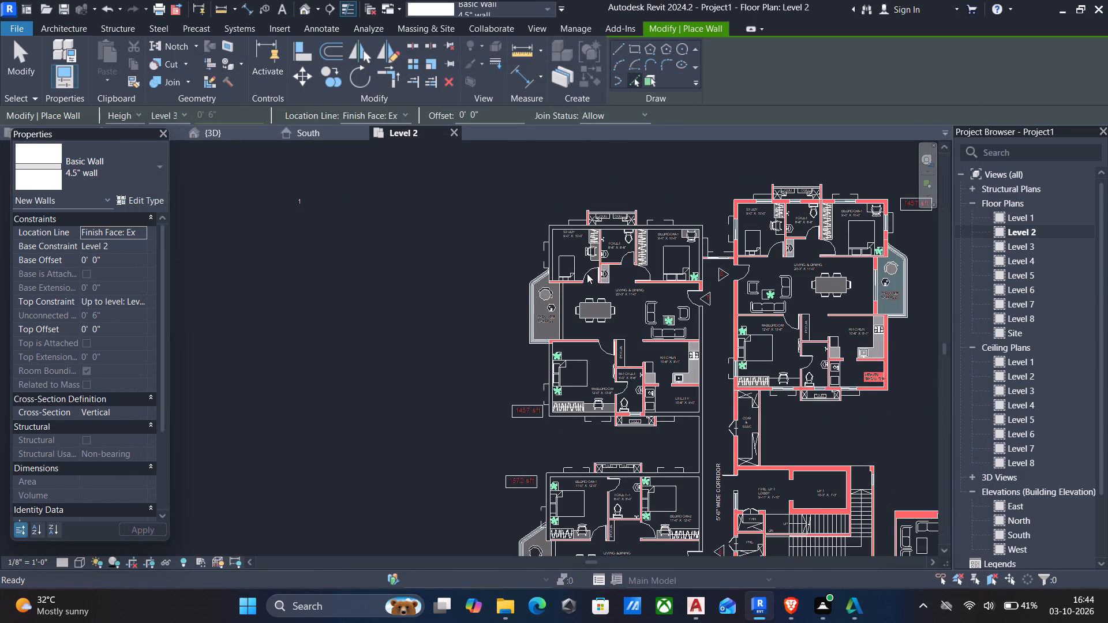
scroll(581, 183, "up", 3)
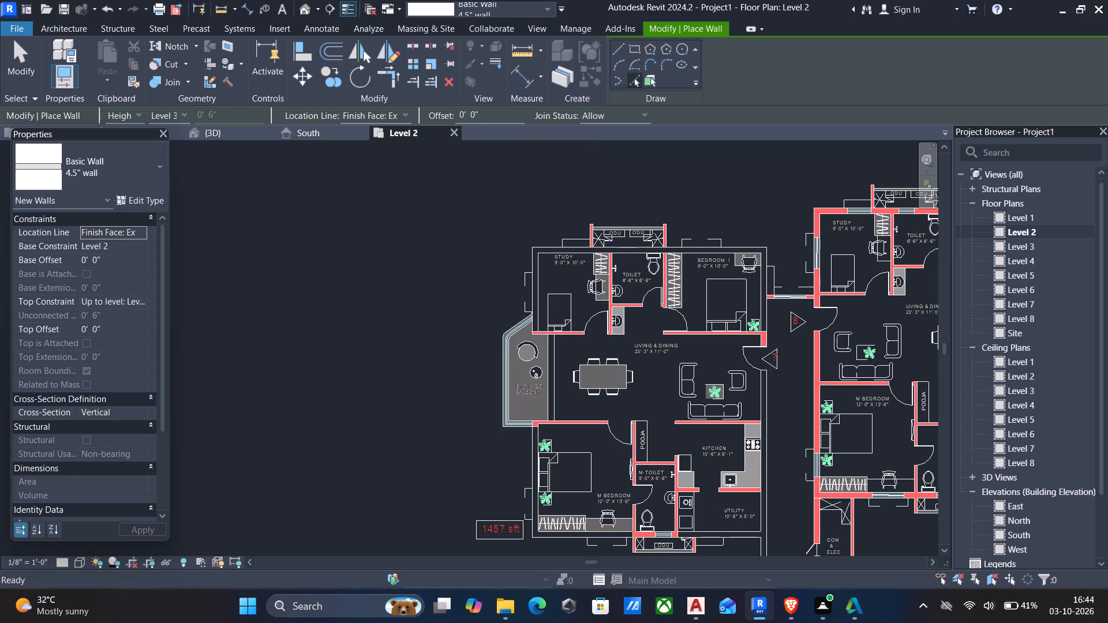
left_click(70, 175)
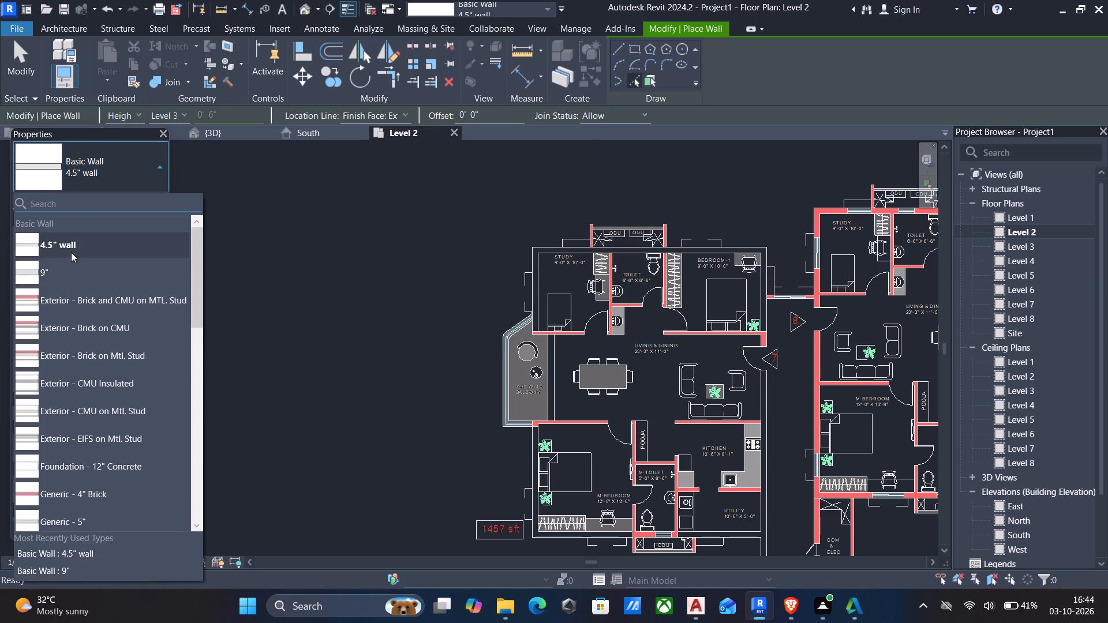
left_click(71, 250)
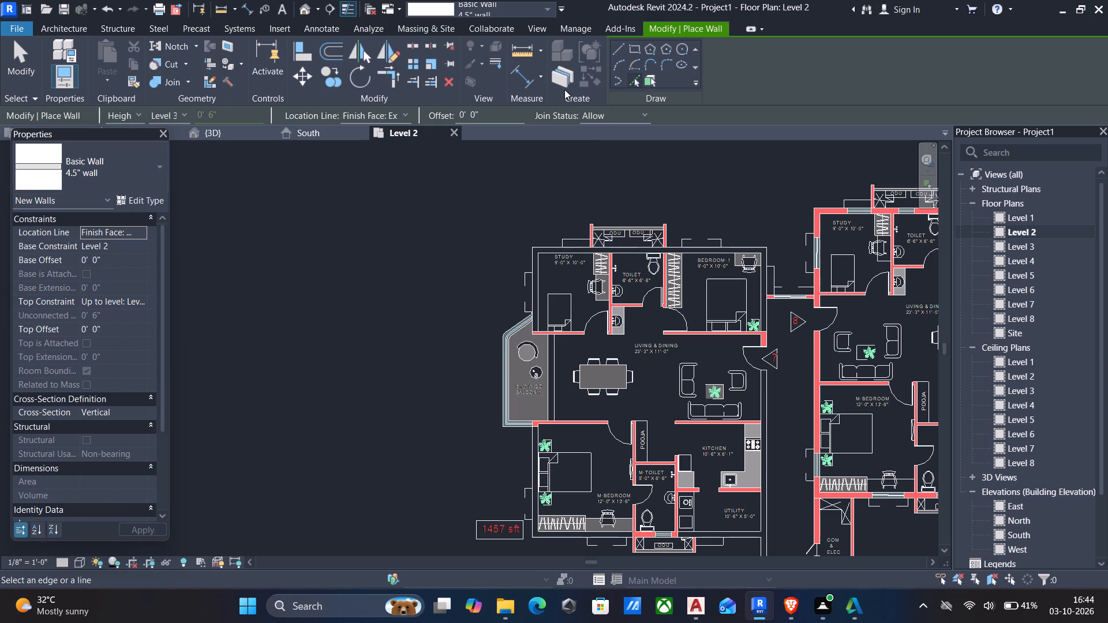
left_click(633, 78)
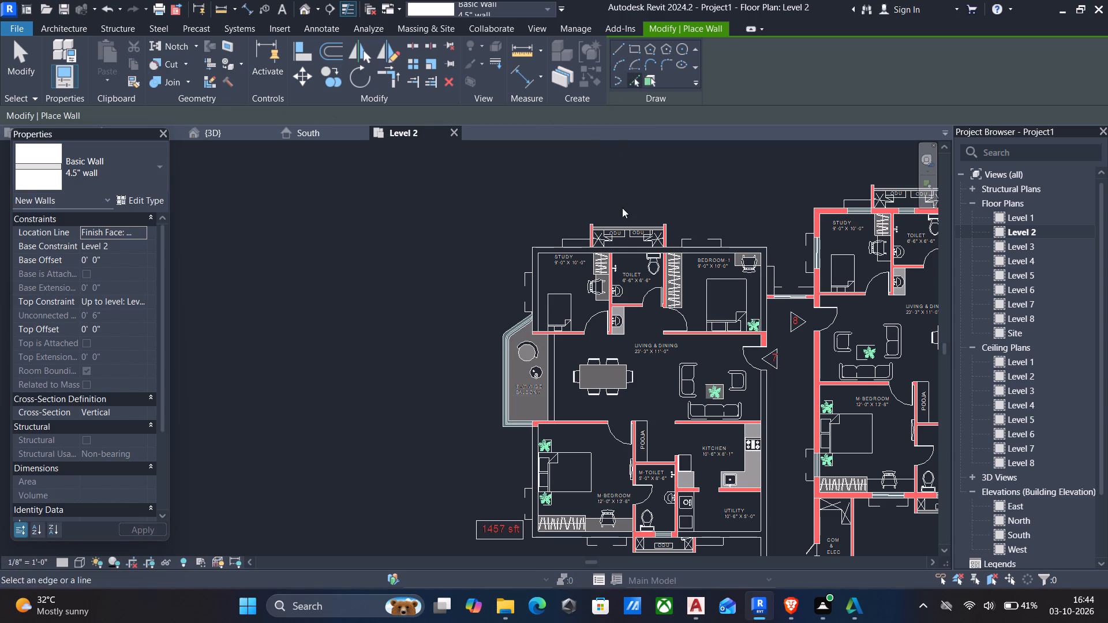
scroll(611, 268, "up", 5)
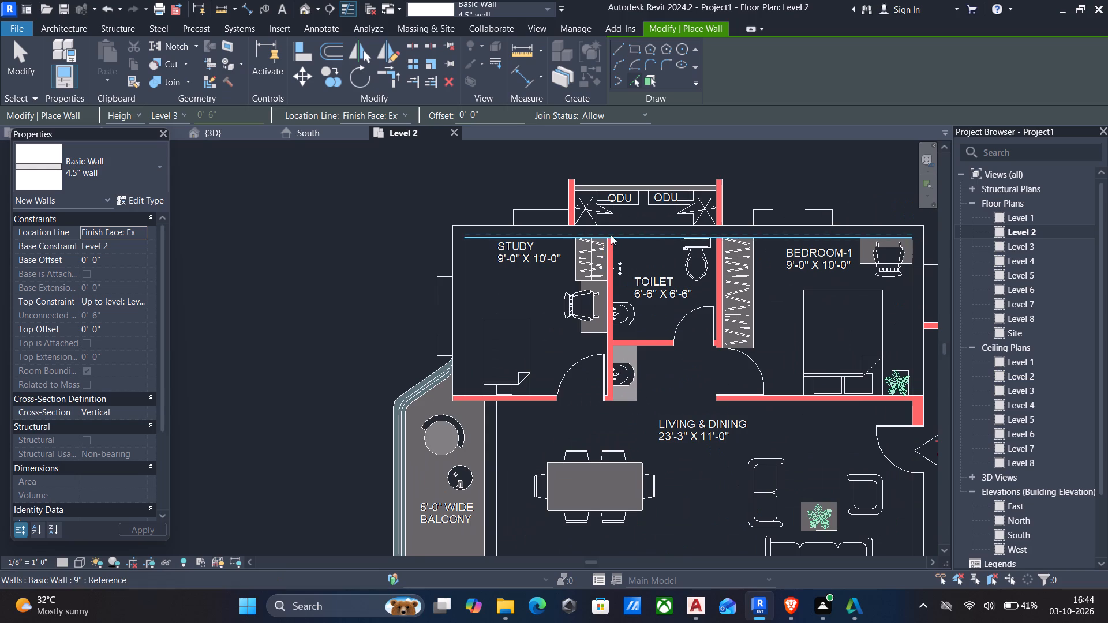
scroll(611, 241, "up", 4)
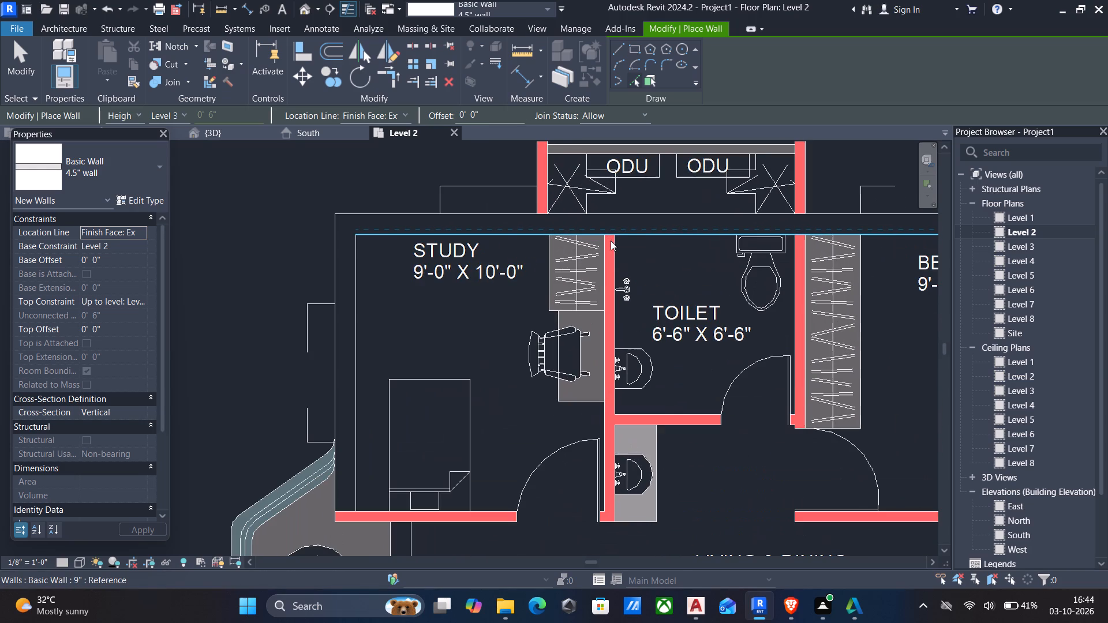
scroll(612, 253, "up", 3)
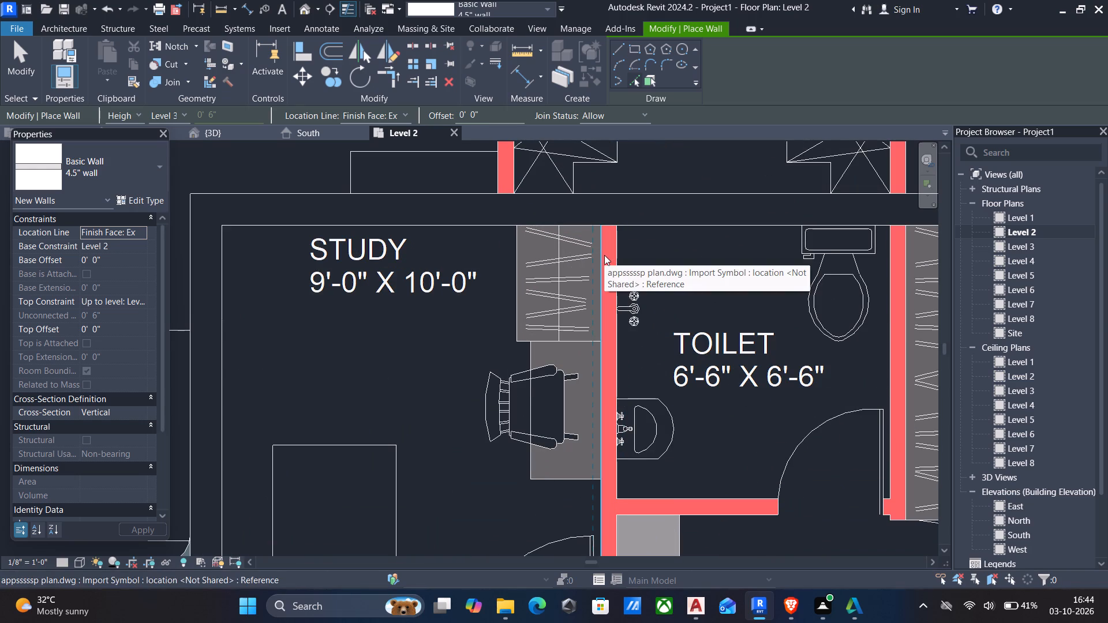
left_click(600, 256)
Place 4.5" walls on the CAD lines between unit 7's Toilet and wash basin recess and between the Study and Living & Dining.
scroll(601, 261, "down", 5)
middle_click_drag(604, 267, 587, 262)
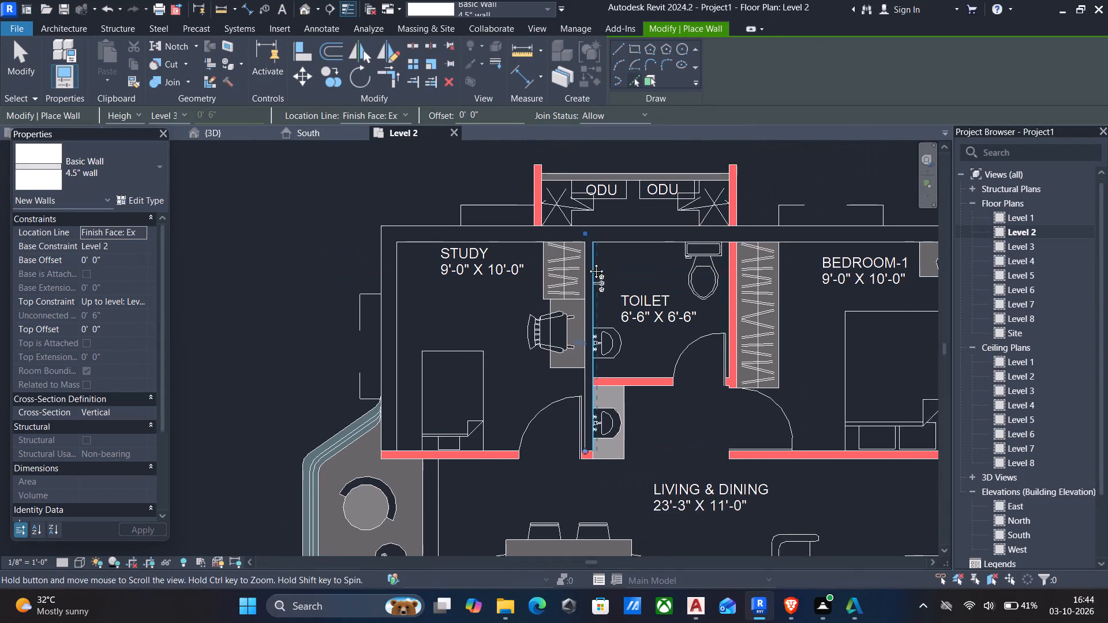
middle_click_drag(587, 262, 574, 238)
left_click(623, 360)
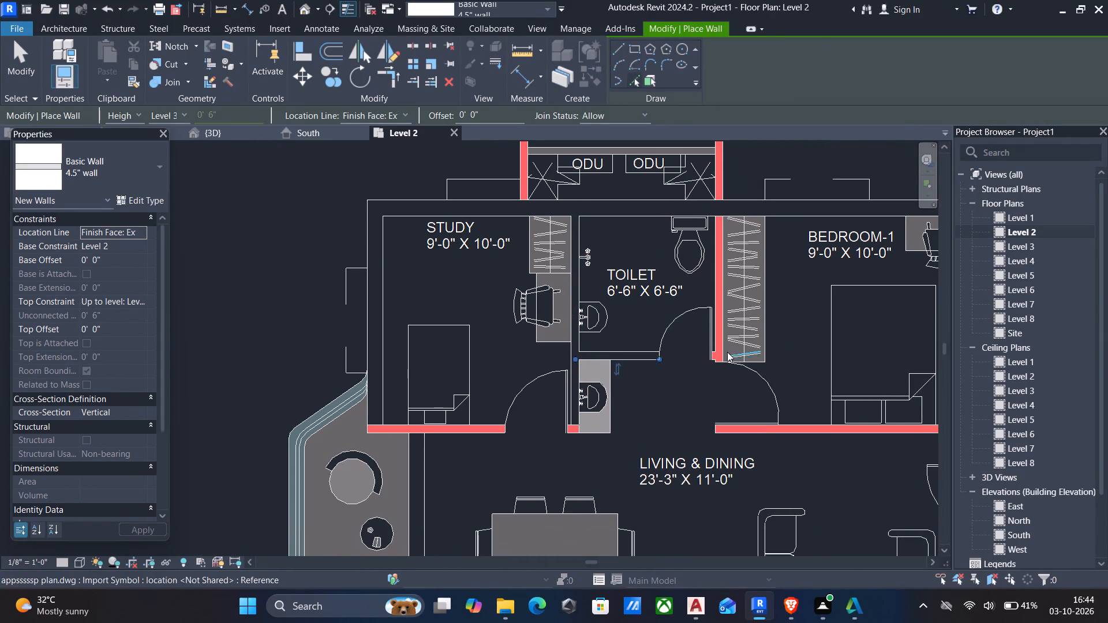
left_click(482, 425)
Place a 4.5" wall by picking the CAD line between unit 7's Bedroom-1 and Living & Dining.
scroll(526, 429, "down", 4)
middle_click_drag(602, 434, 530, 409)
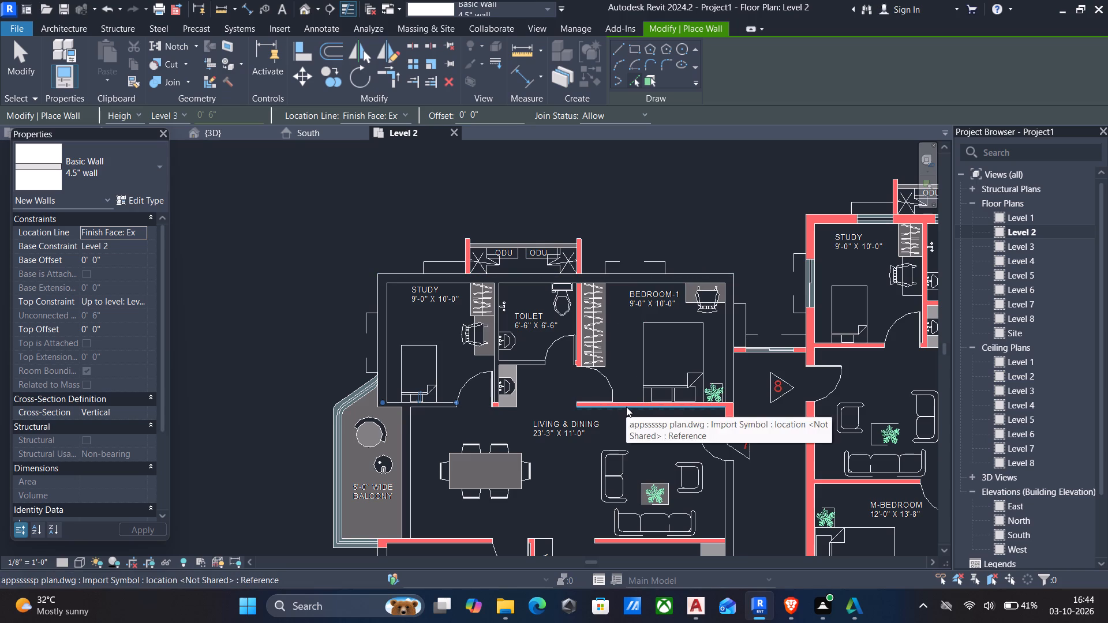
scroll(622, 406, "up", 4)
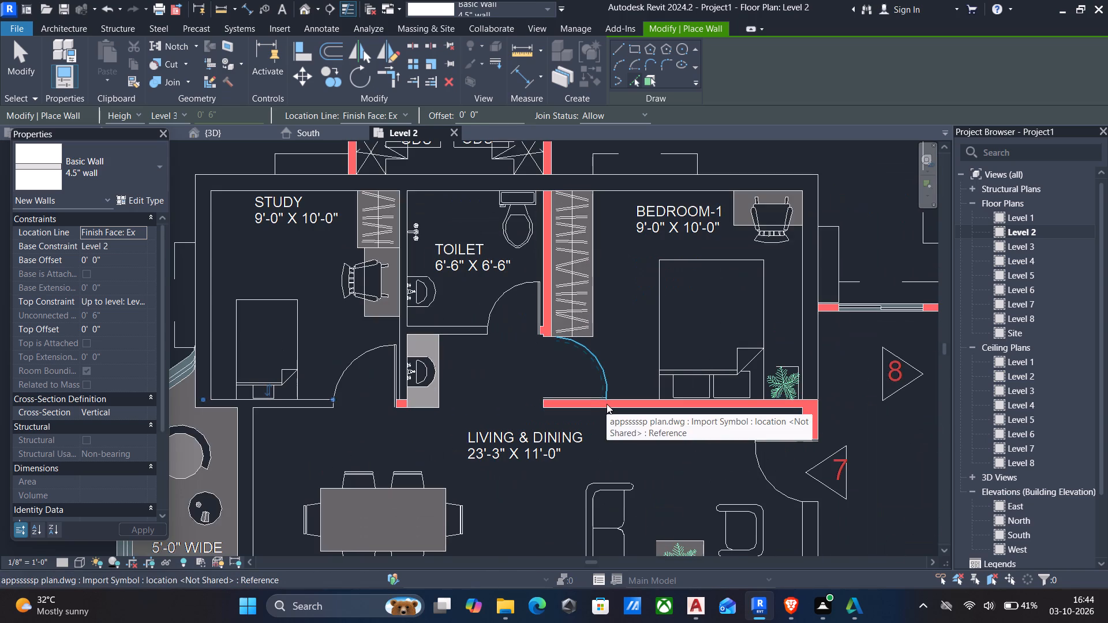
left_click(626, 409)
Place a 4.5" wall by picking the kitchen-side CAD line between unit 7's Kitchen and Living & Dining.
scroll(636, 413, "down", 4)
middle_click_drag(672, 429, 652, 387)
middle_click_drag(682, 494, 664, 457)
scroll(645, 467, "up", 1)
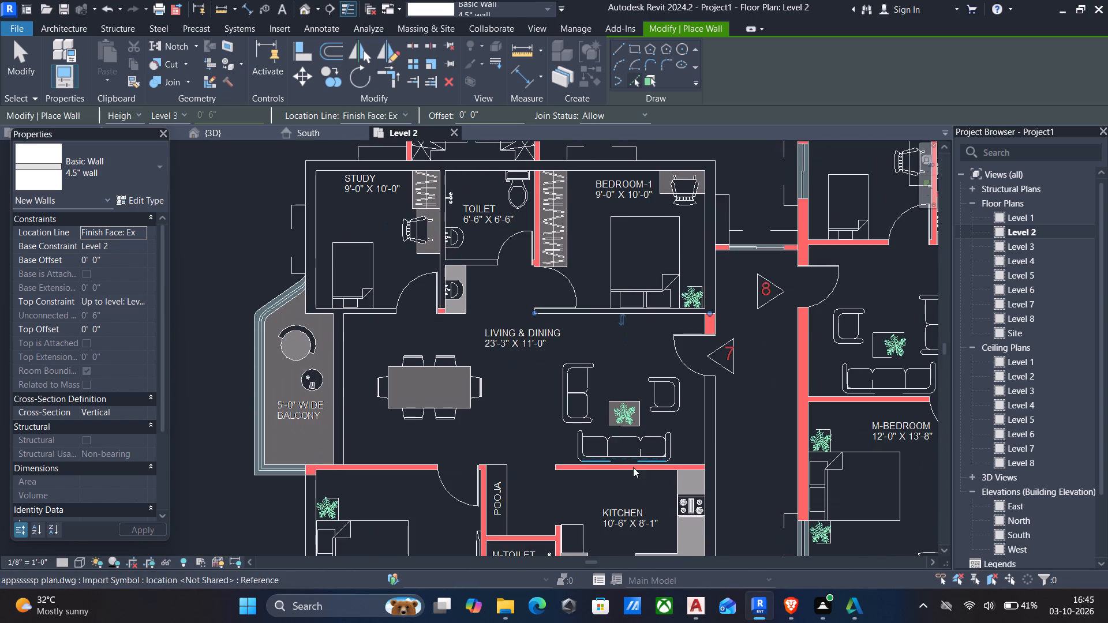
scroll(615, 470, "up", 6)
middle_click_drag(615, 470, 621, 410)
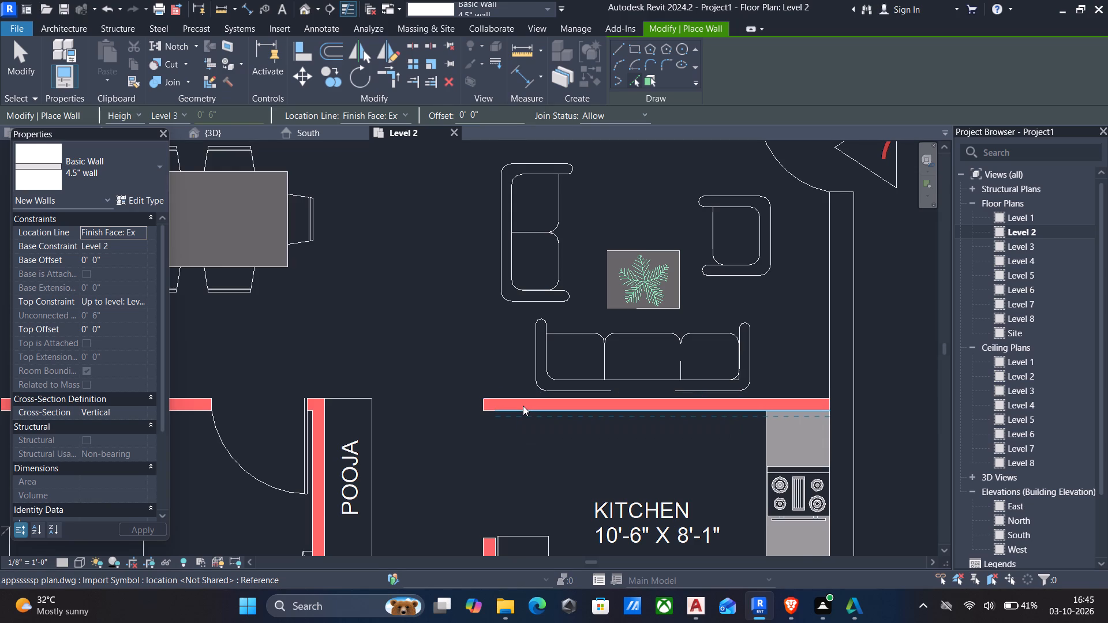
scroll(521, 404, "up", 3)
scroll(523, 404, "down", 1)
middle_click_drag(521, 404, 479, 389)
scroll(513, 391, "down", 3)
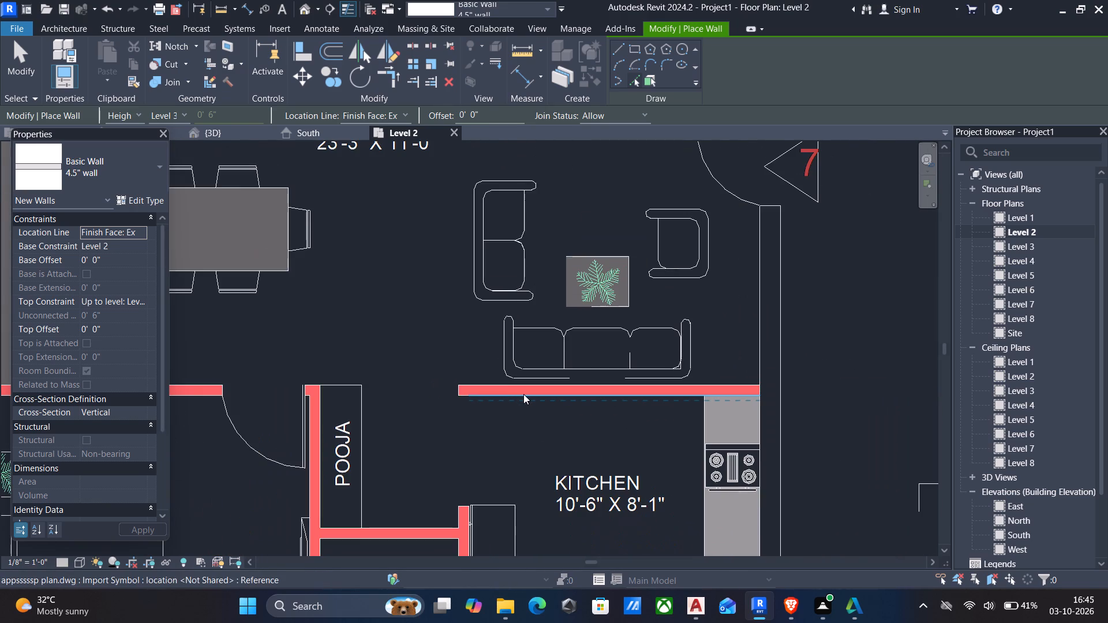
scroll(513, 390, "up", 2)
scroll(511, 397, "down", 1)
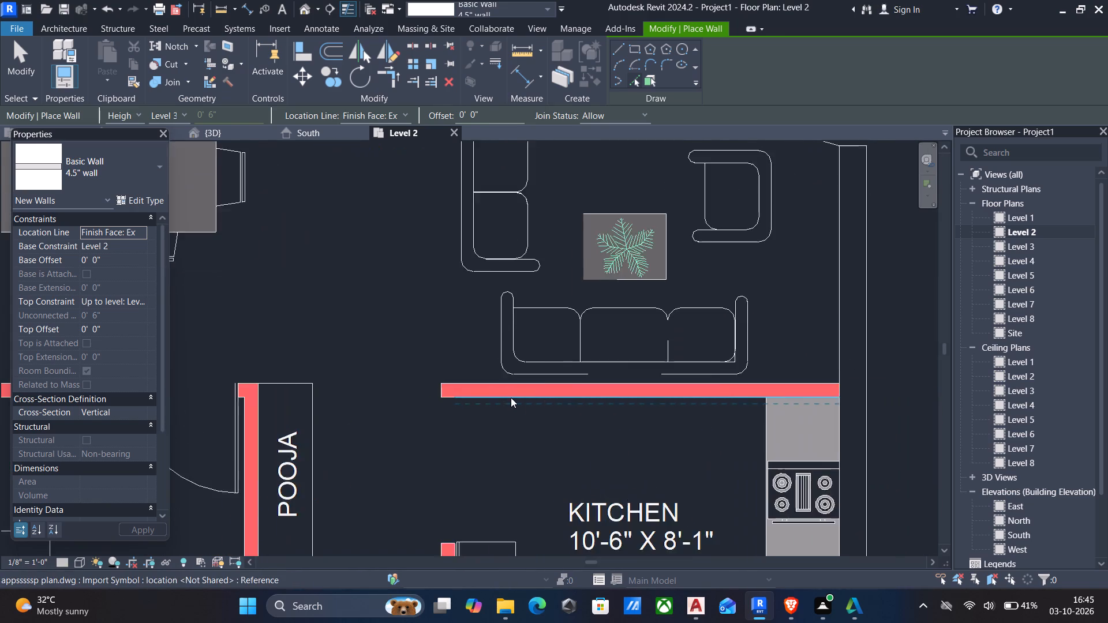
scroll(511, 397, "down", 1)
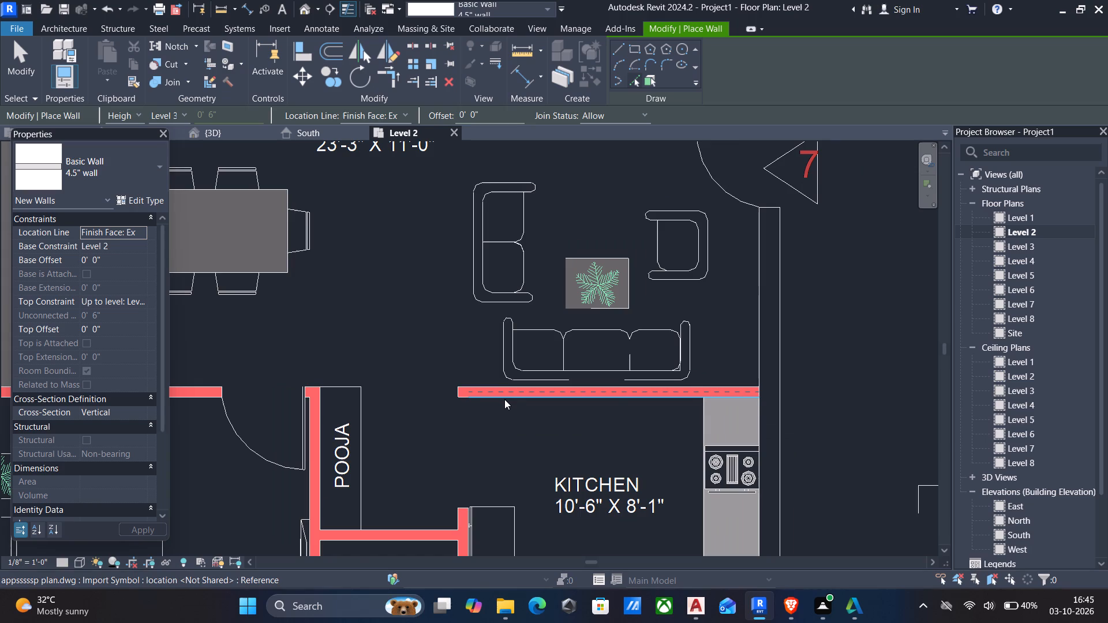
left_click(504, 399)
Place a 4.5" wall by picking the CAD line between unit 7's Pooja and M-Bedroom.
scroll(452, 418, "down", 1)
middle_click_drag(452, 418, 535, 412)
scroll(460, 419, "down", 1)
middle_click_drag(466, 418, 489, 408)
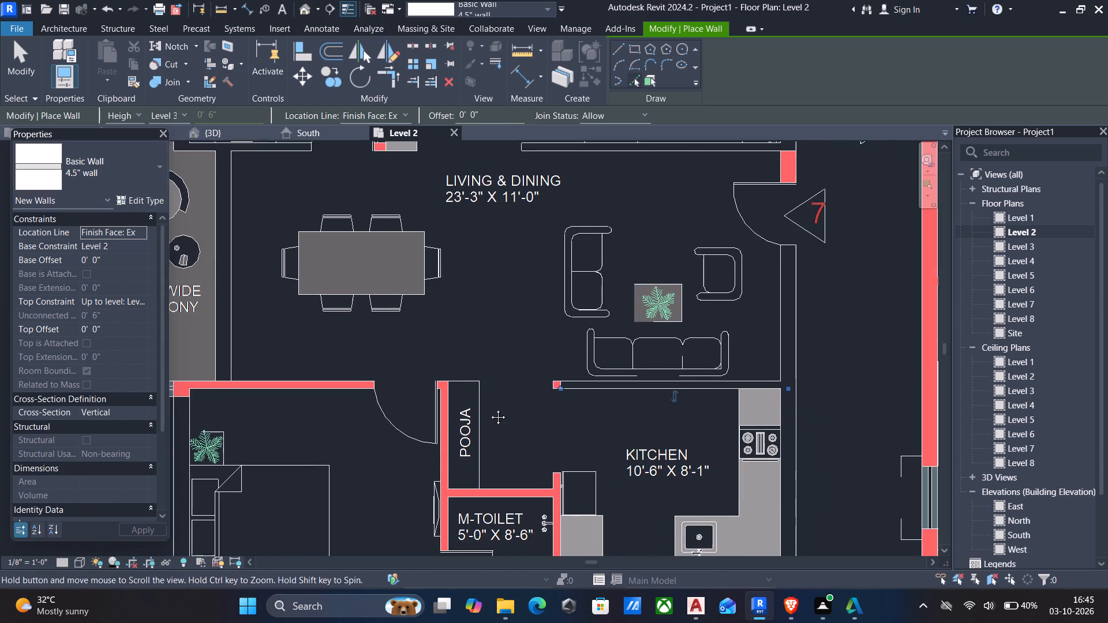
middle_click_drag(489, 408, 495, 403)
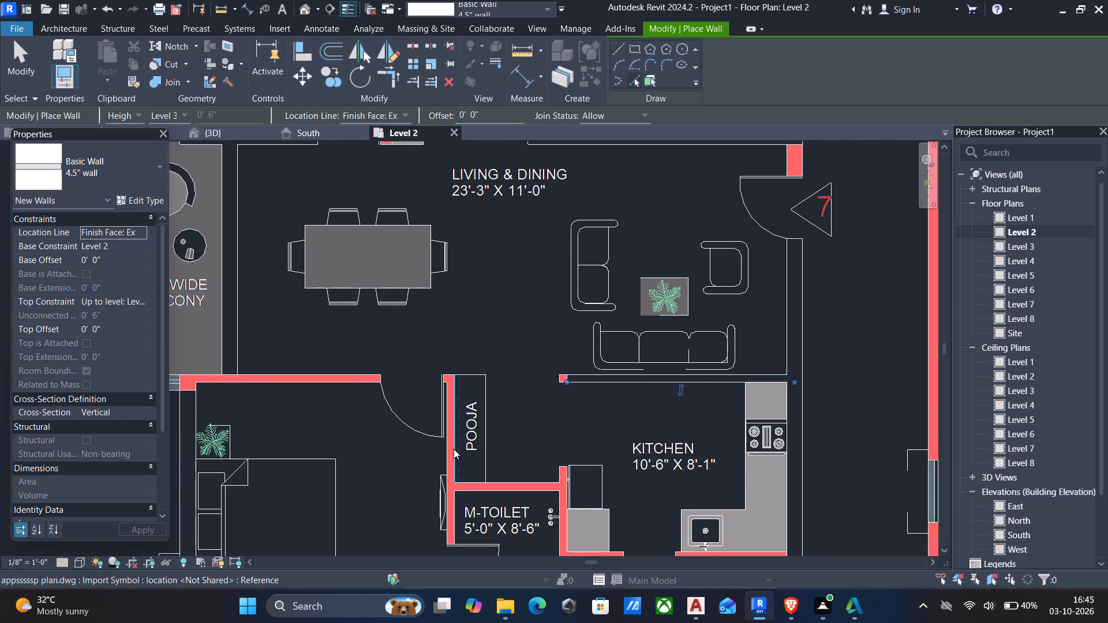
scroll(451, 451, "up", 3)
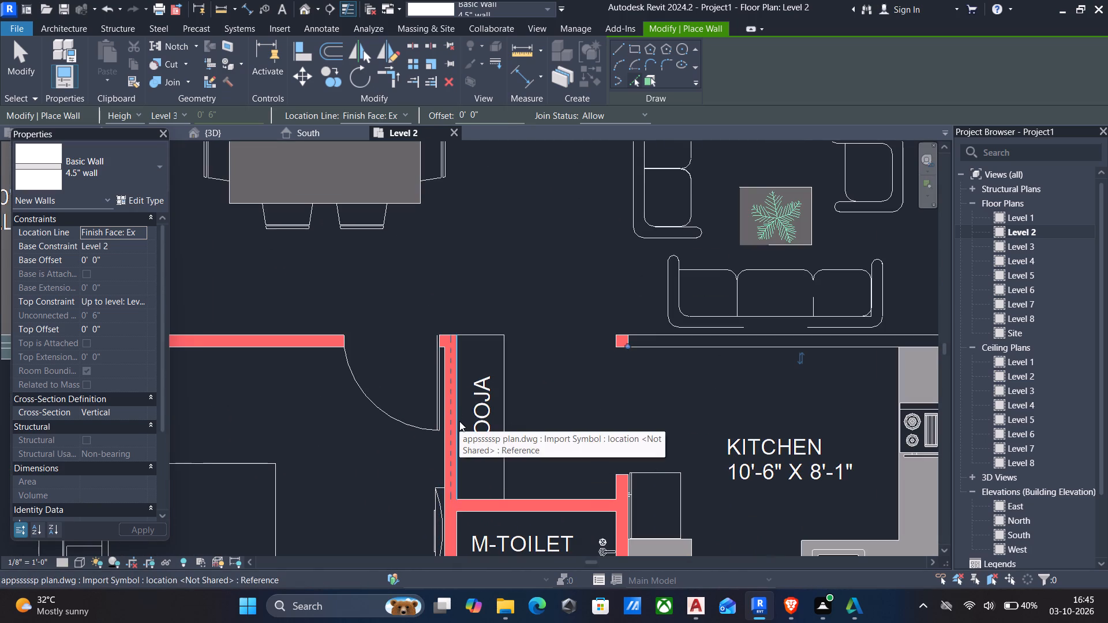
left_click(459, 421)
Place a 4.5" wall by picking the bedroom-side CAD line between unit 7's M-Bedroom and Living & Dining.
scroll(462, 423, "down", 2)
middle_click_drag(467, 430, 486, 384)
middle_click_drag(512, 452, 498, 338)
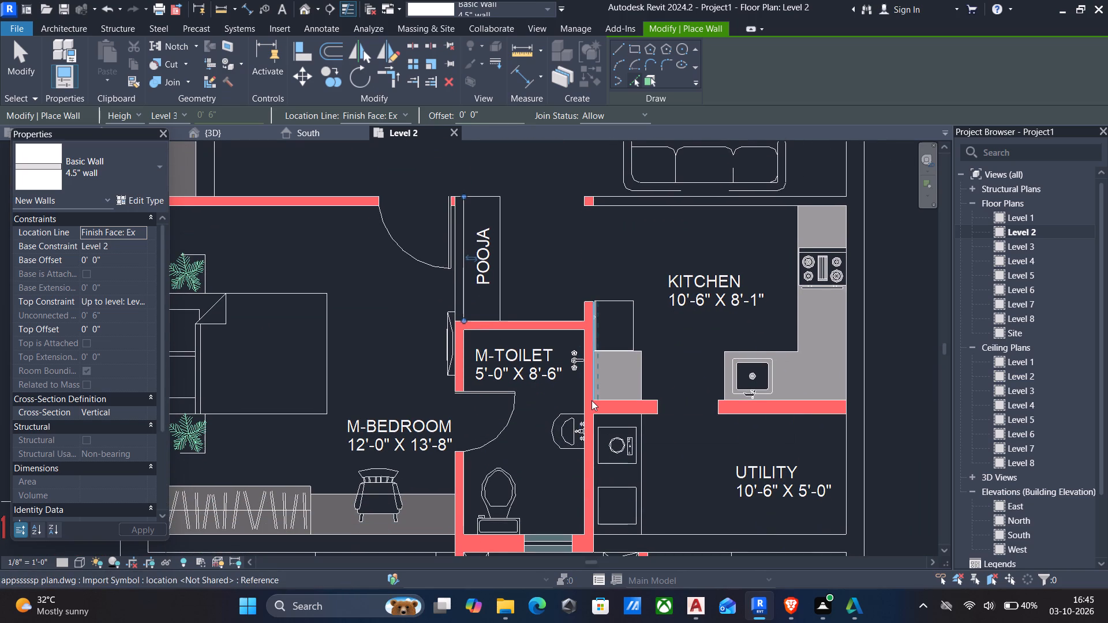
key("Escape")
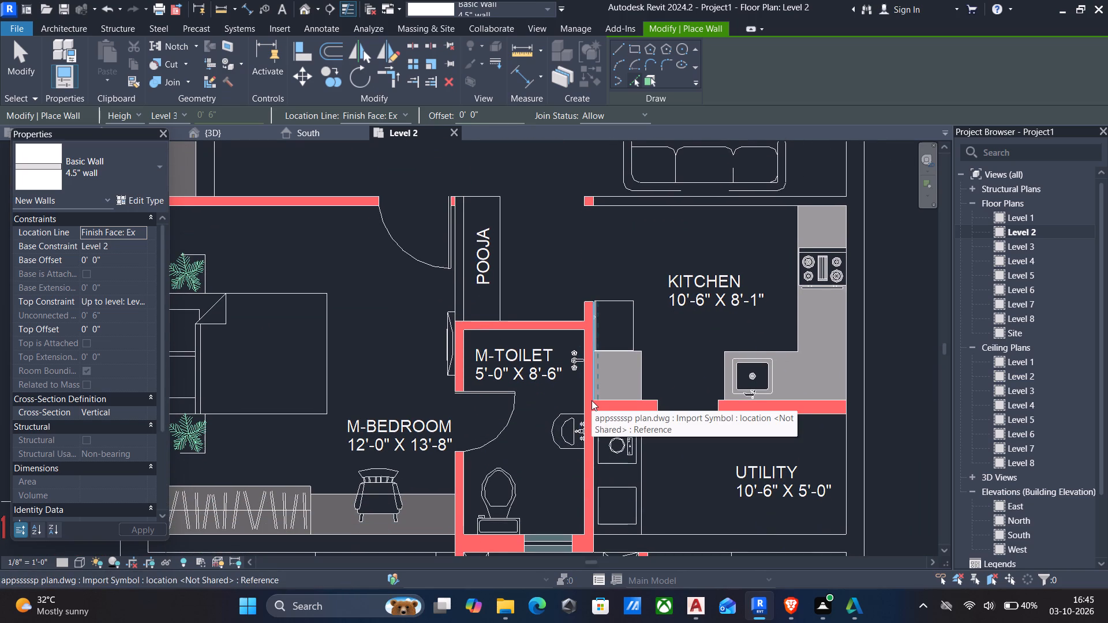
scroll(597, 404, "down", 3)
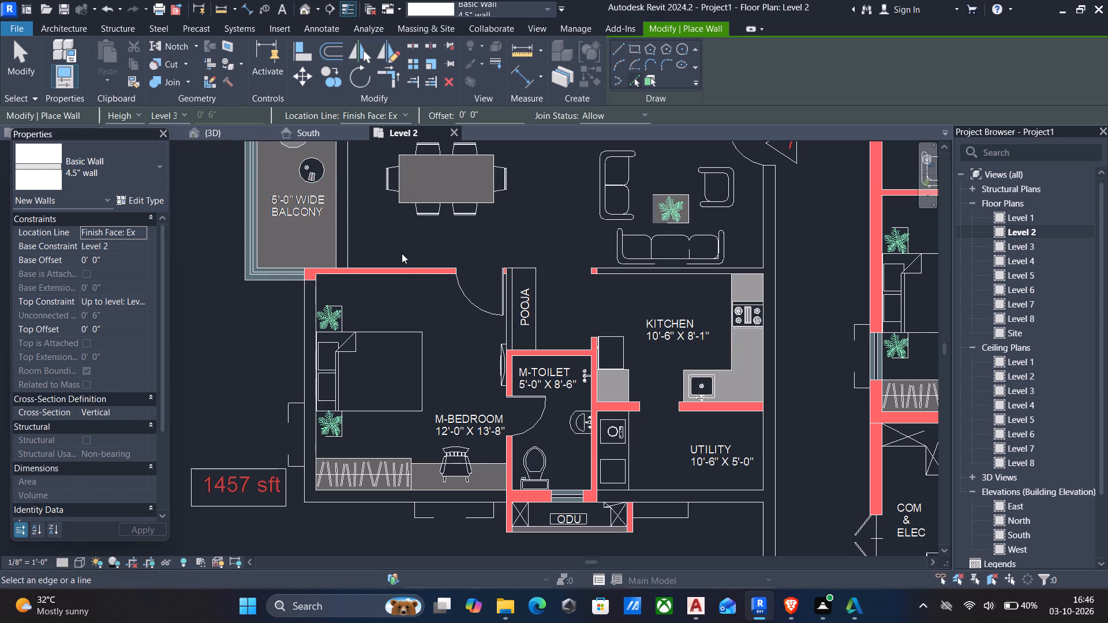
scroll(409, 275, "up", 2)
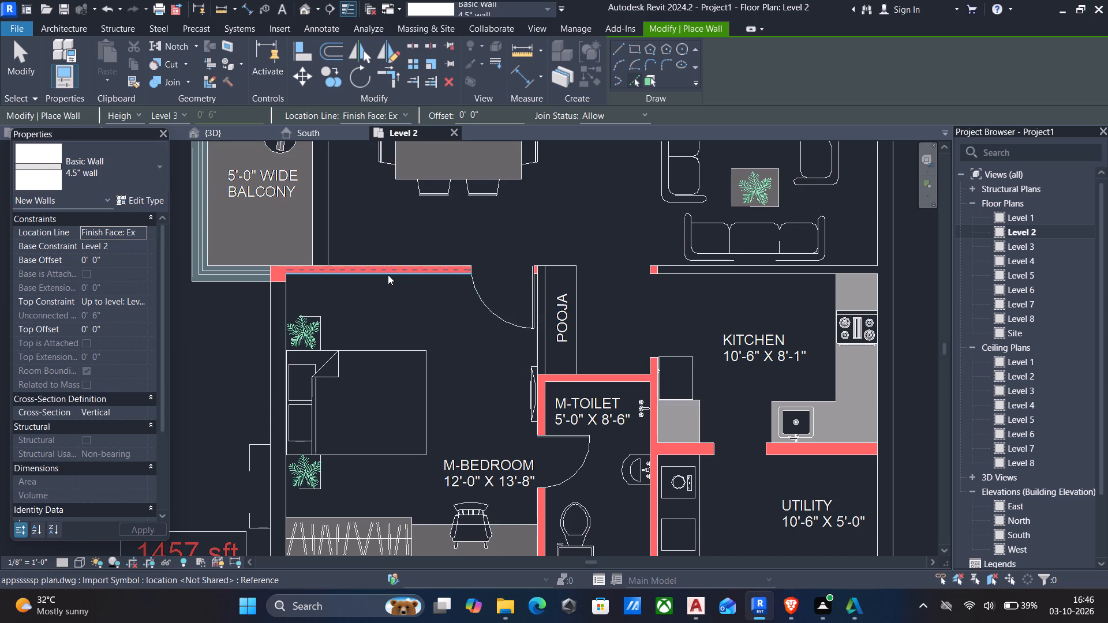
scroll(388, 275, "up", 12)
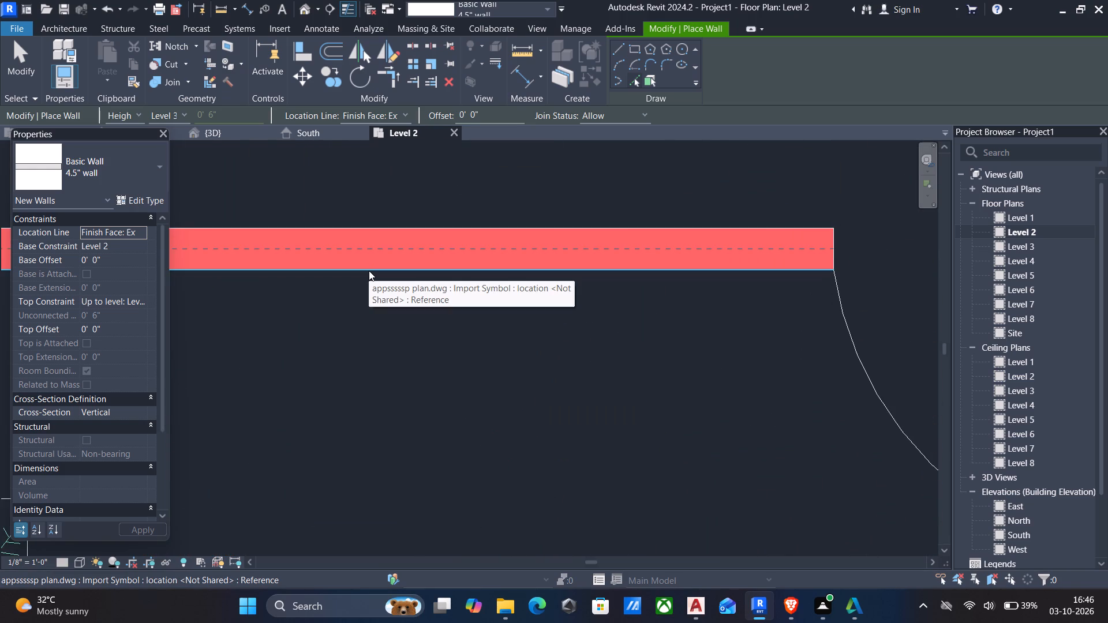
left_click(369, 271)
scroll(369, 271, "down", 11)
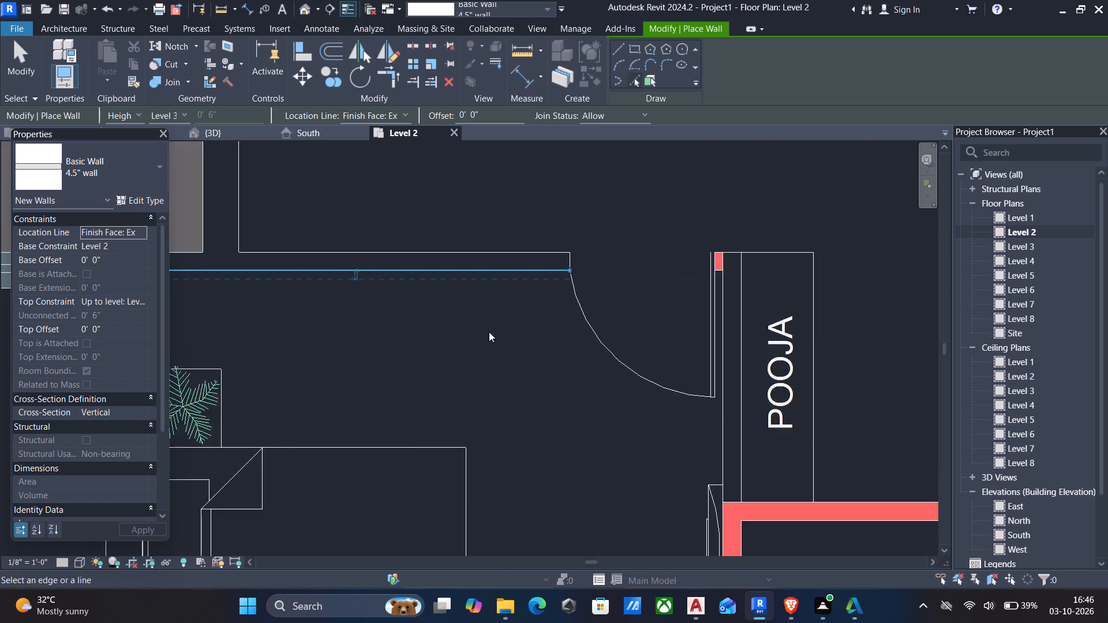
scroll(645, 351, "down", 1)
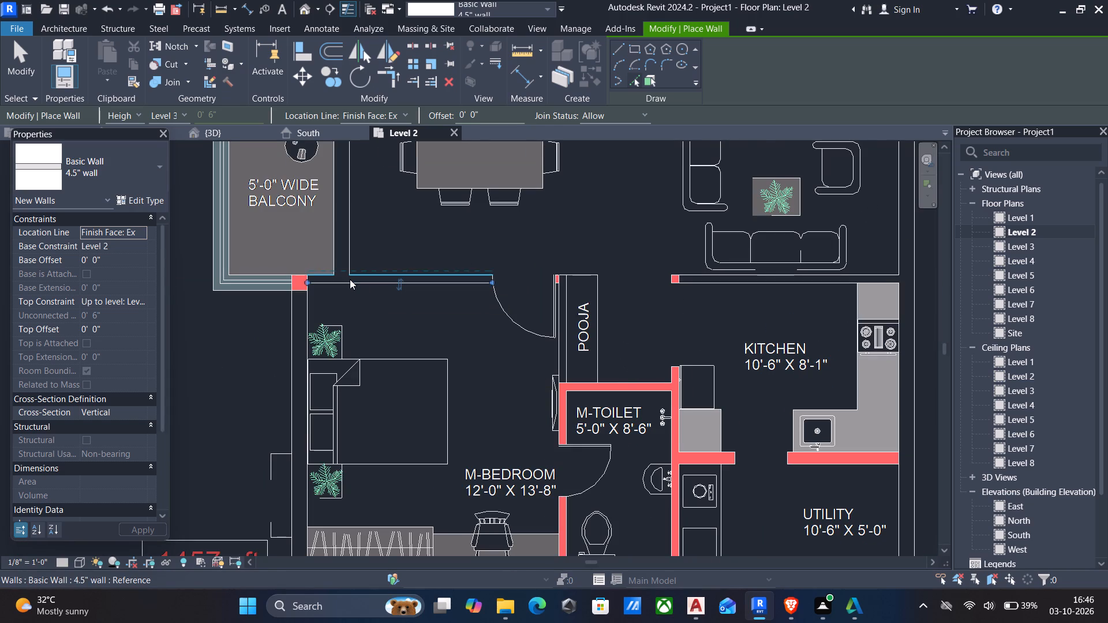
key("Escape")
key("Escape")
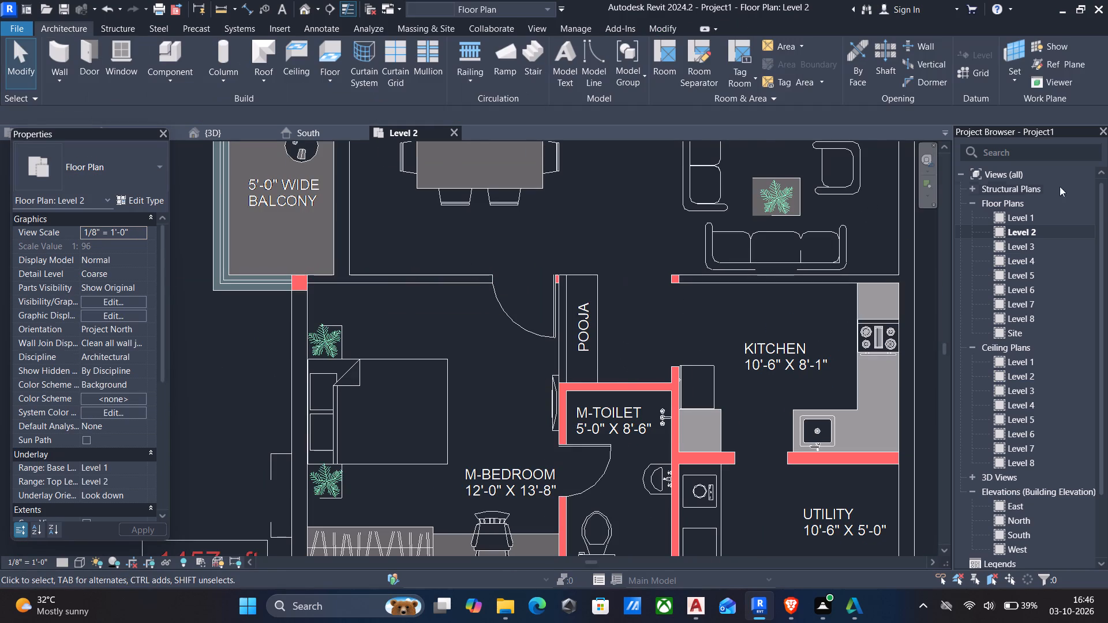
Inspect the placed walls in the 3D view and compare them with the Level 2 floor plan.
left_click(205, 125)
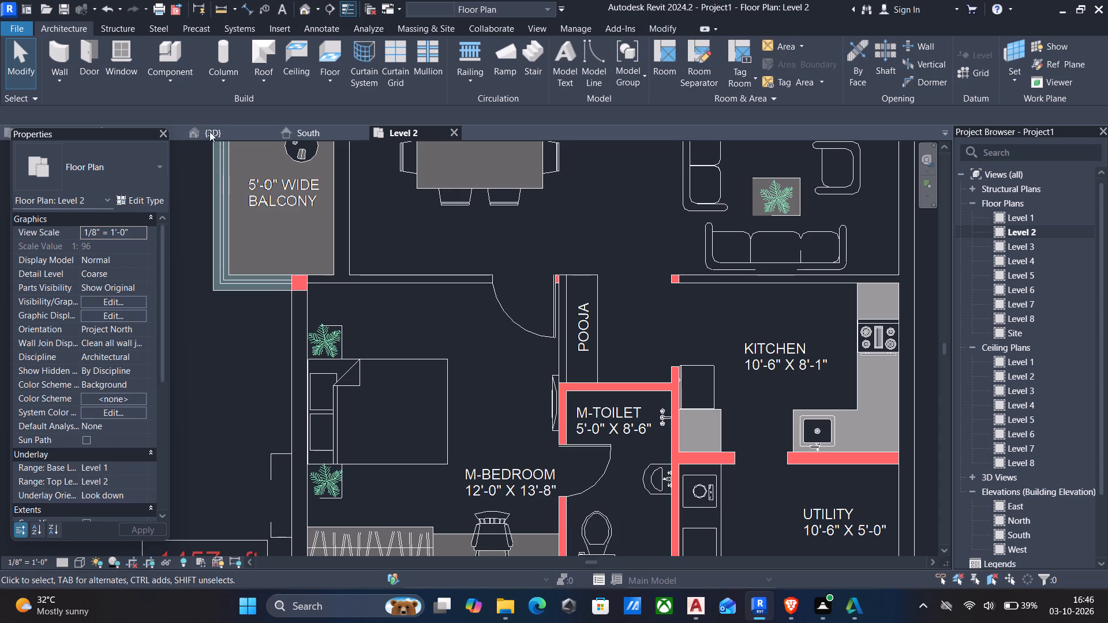
left_click(231, 134)
scroll(422, 231, "down", 4)
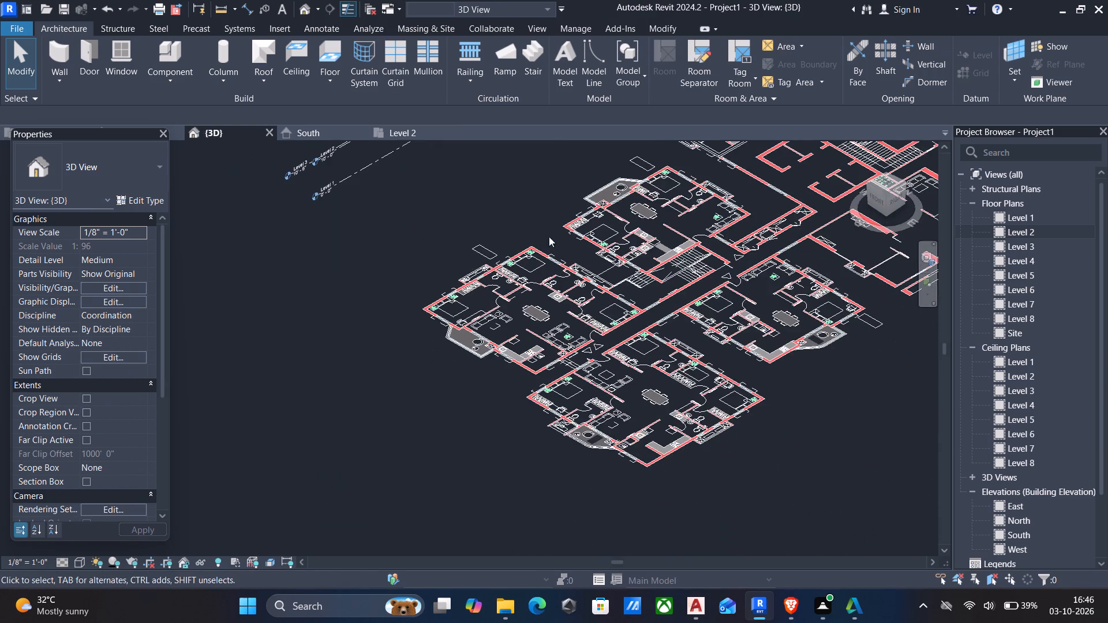
middle_click_drag(785, 267, 734, 299)
scroll(734, 299, "down", 1)
scroll(774, 250, "down", 3)
middle_click_drag(744, 245, 497, 378)
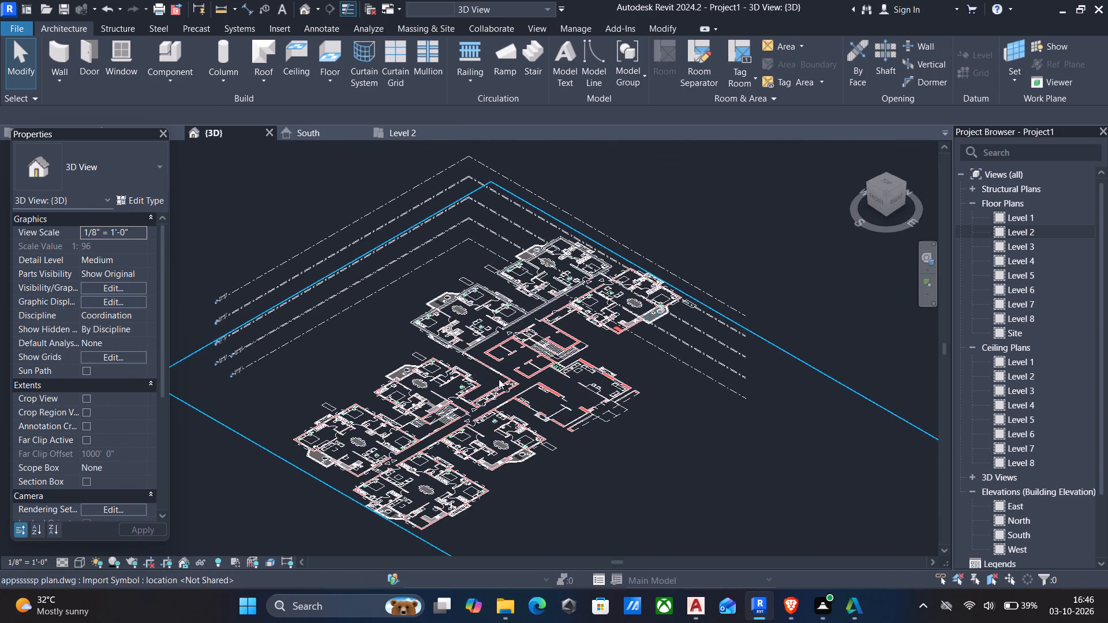
scroll(609, 315, "up", 3)
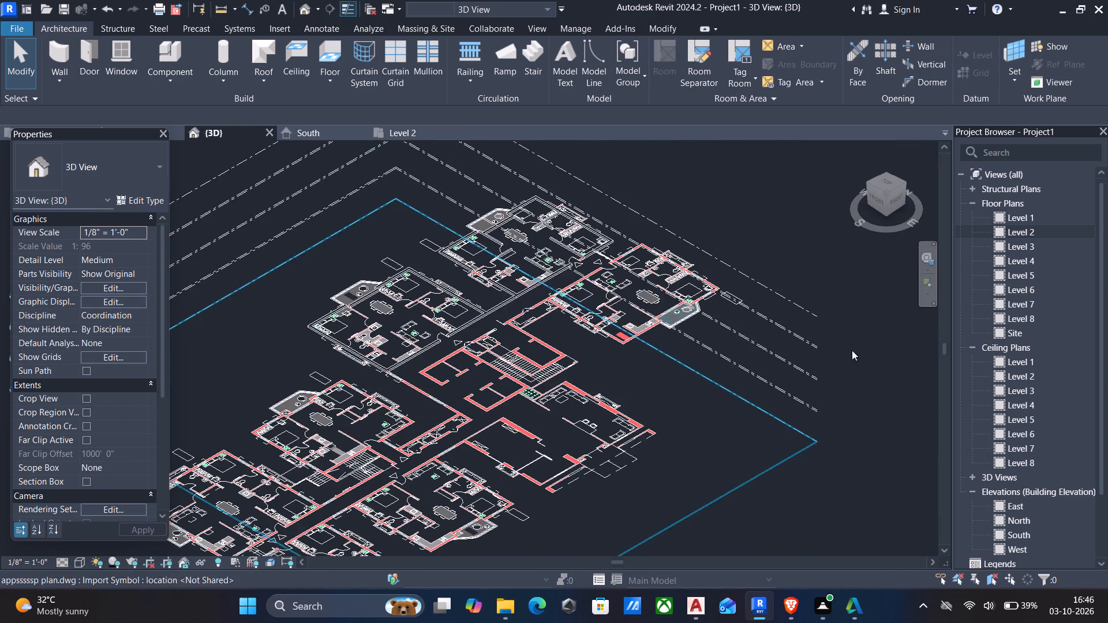
scroll(557, 281, "up", 4)
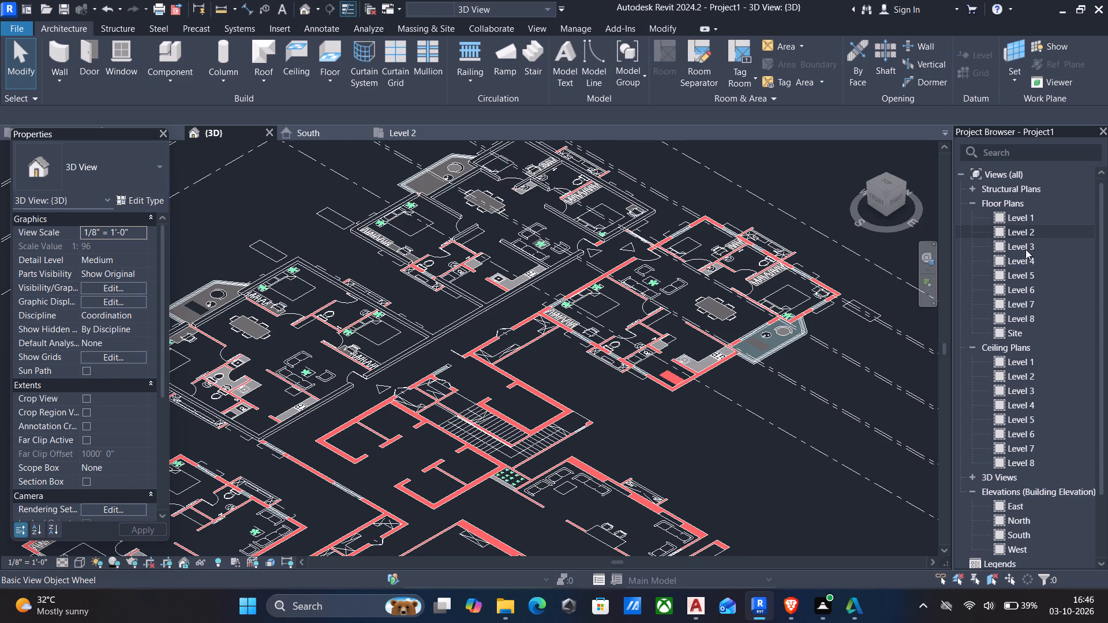
scroll(556, 349, "down", 4)
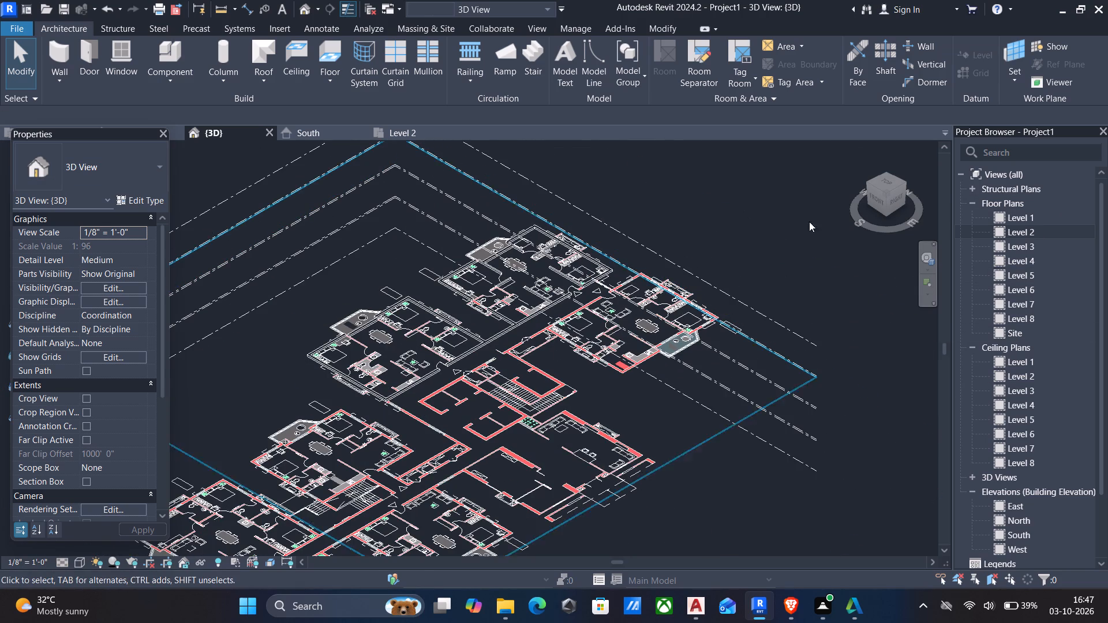
double_click(1050, 229)
scroll(297, 252, "down", 4)
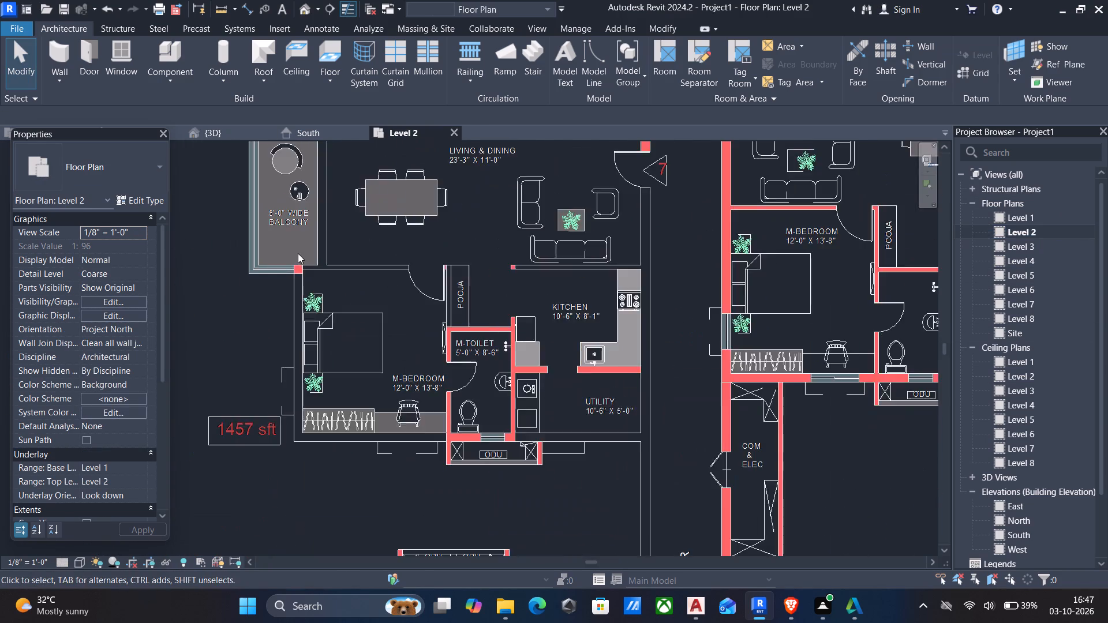
scroll(298, 253, "down", 6)
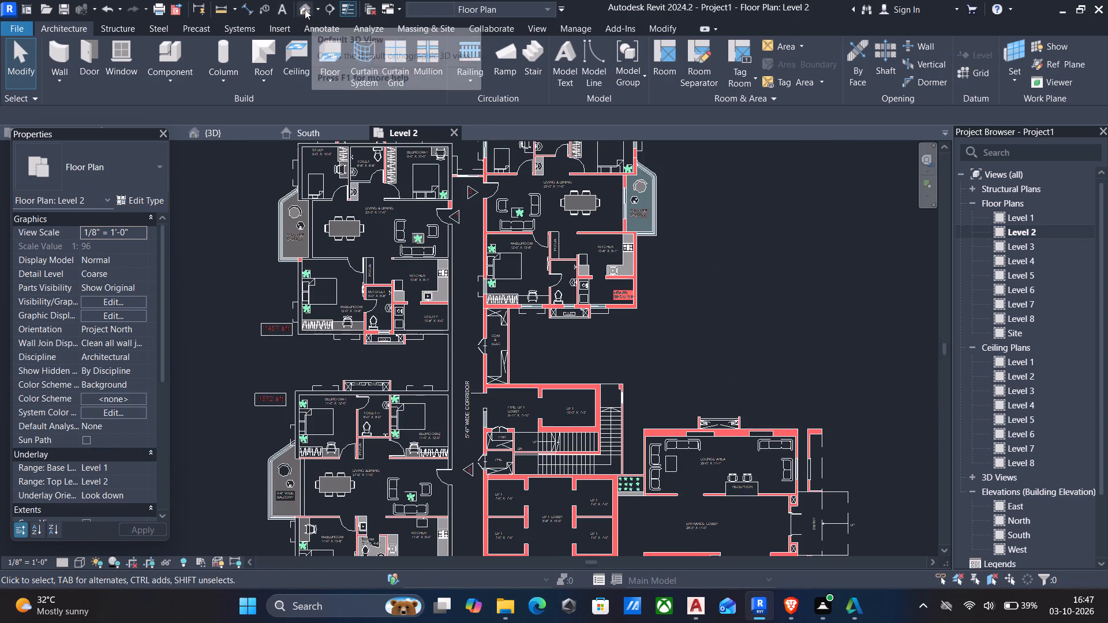
left_click(303, 6)
scroll(410, 155, "down", 2)
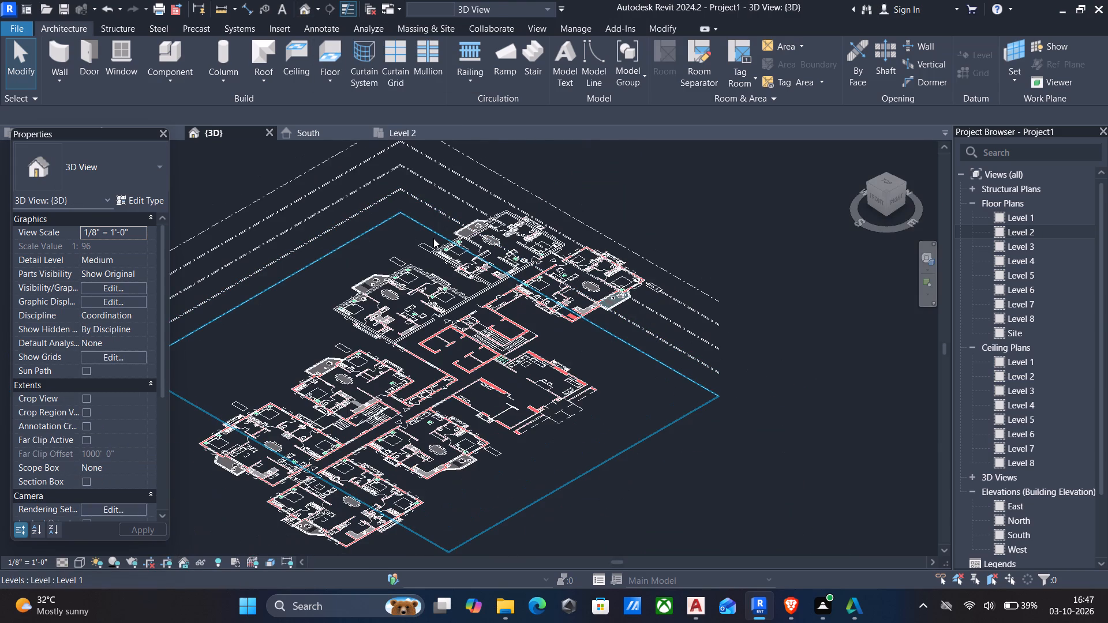
middle_click_drag(427, 246, 385, 216, "shift")
middle_click_drag(482, 282, 522, 239, "shift")
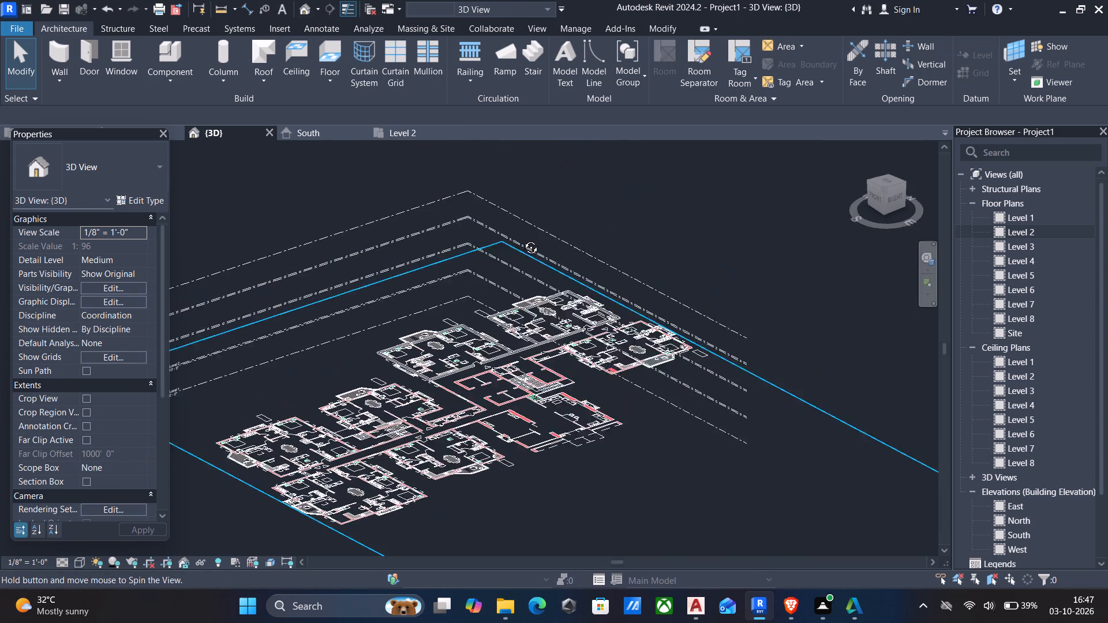
middle_click_drag(522, 239, 510, 257, "shift")
scroll(579, 246, "down", 1)
scroll(1018, 383, "down", 4)
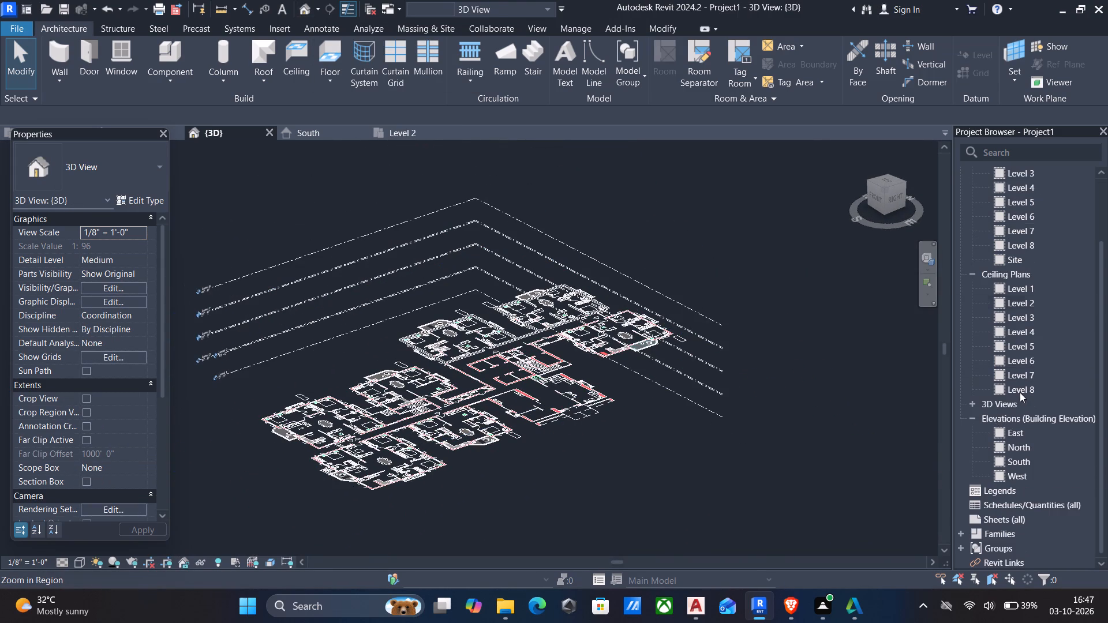
Select unit 7's north 9" outer wall in the North elevation and examine its height against the levels and in 3D.
double_click(1017, 445)
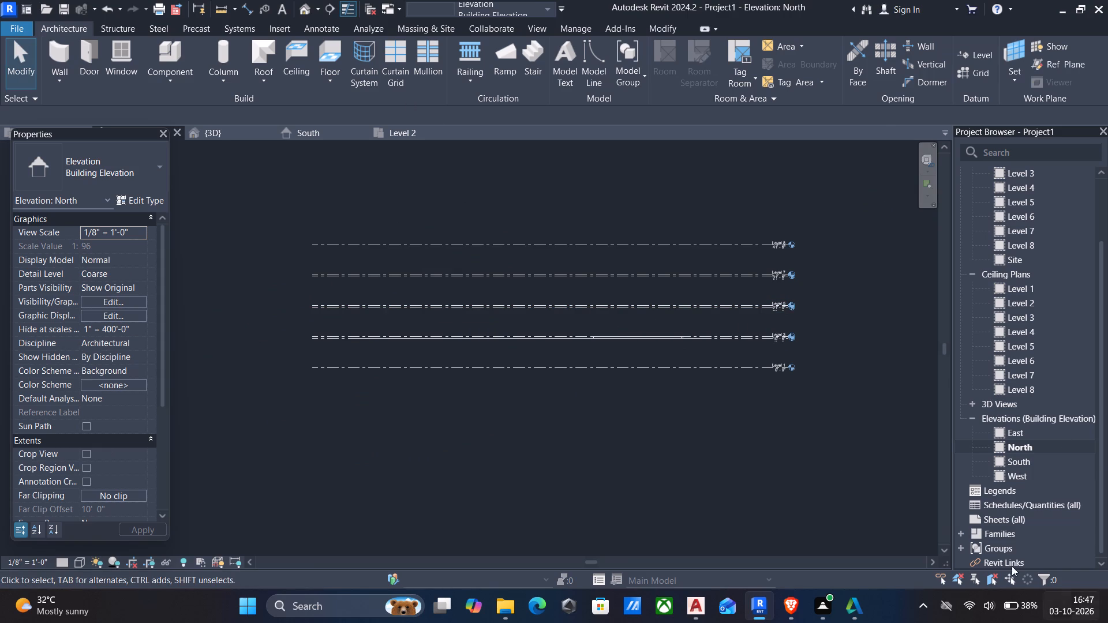
scroll(612, 320, "up", 14)
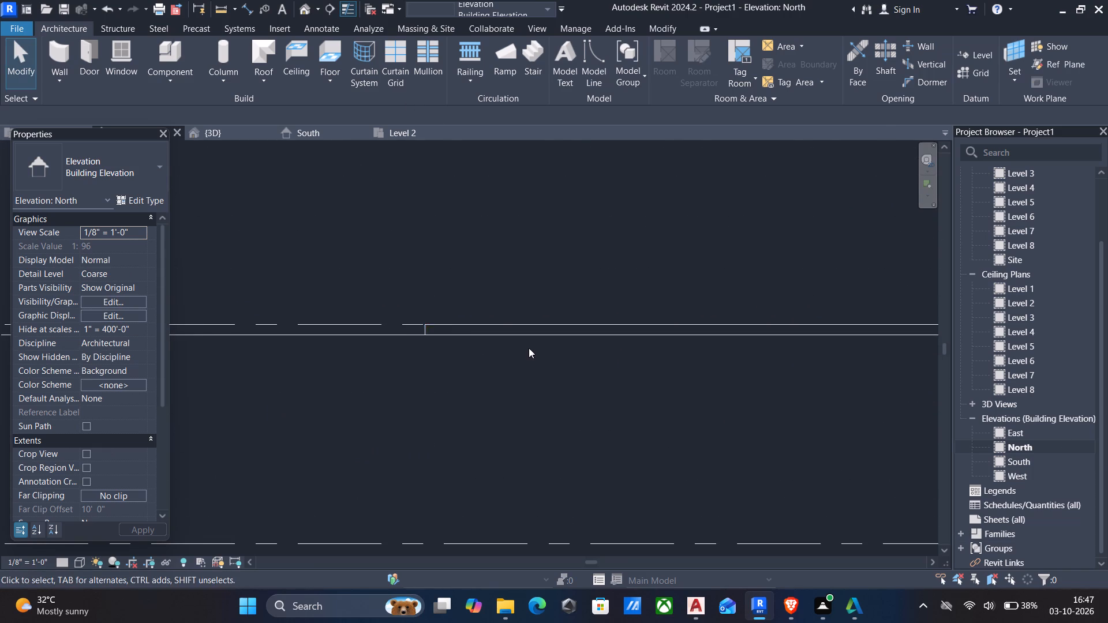
left_click(596, 332)
scroll(538, 336, "down", 8)
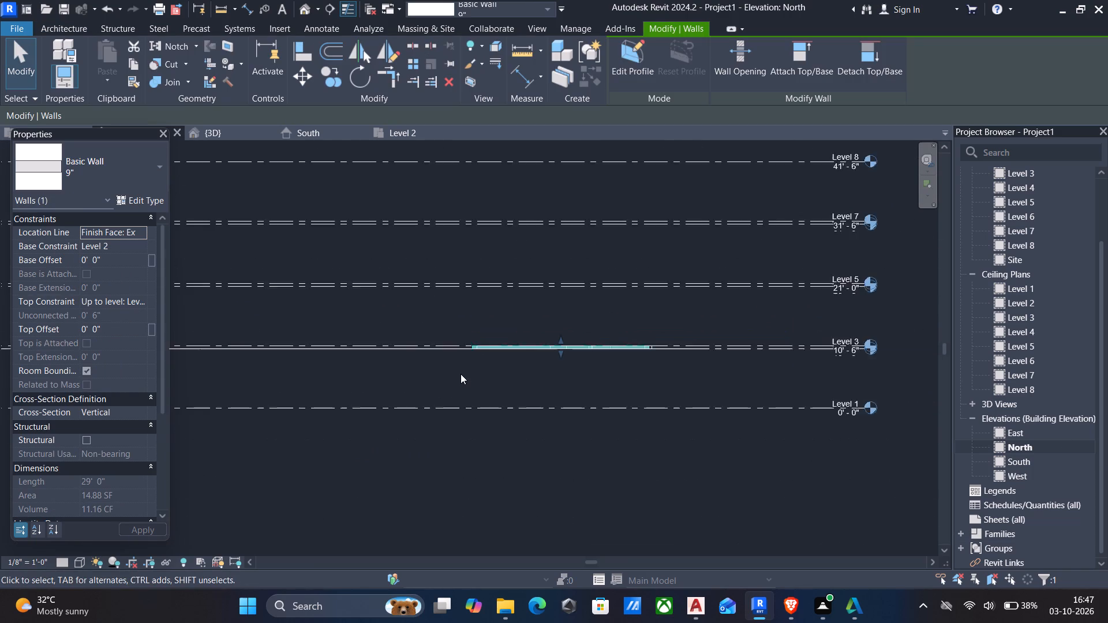
scroll(461, 374, "down", 4)
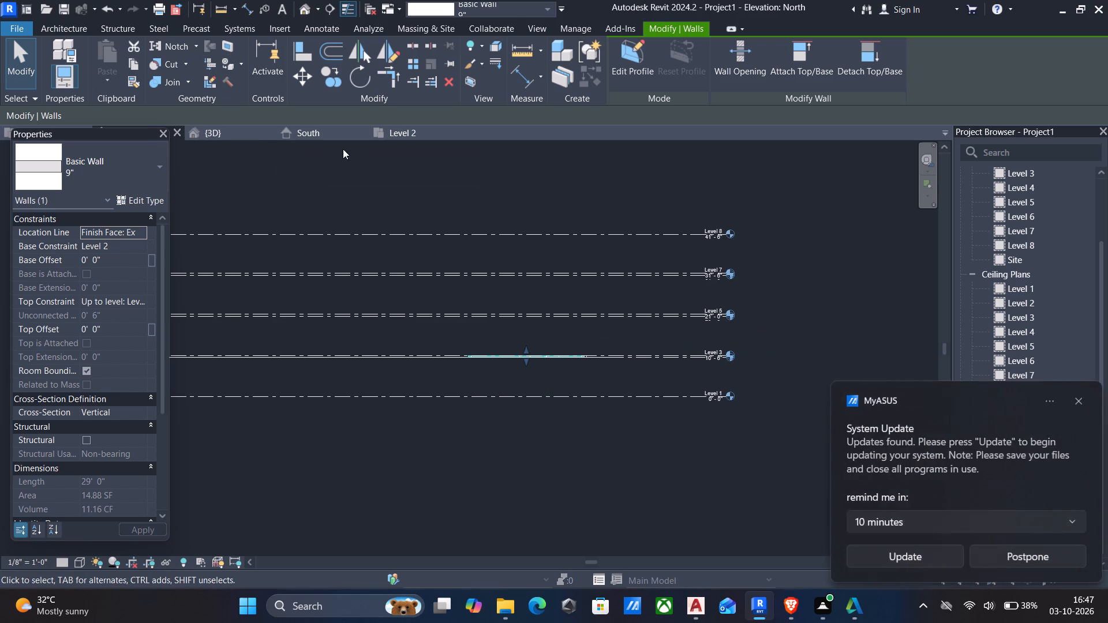
left_click(230, 138)
scroll(755, 356, "up", 8)
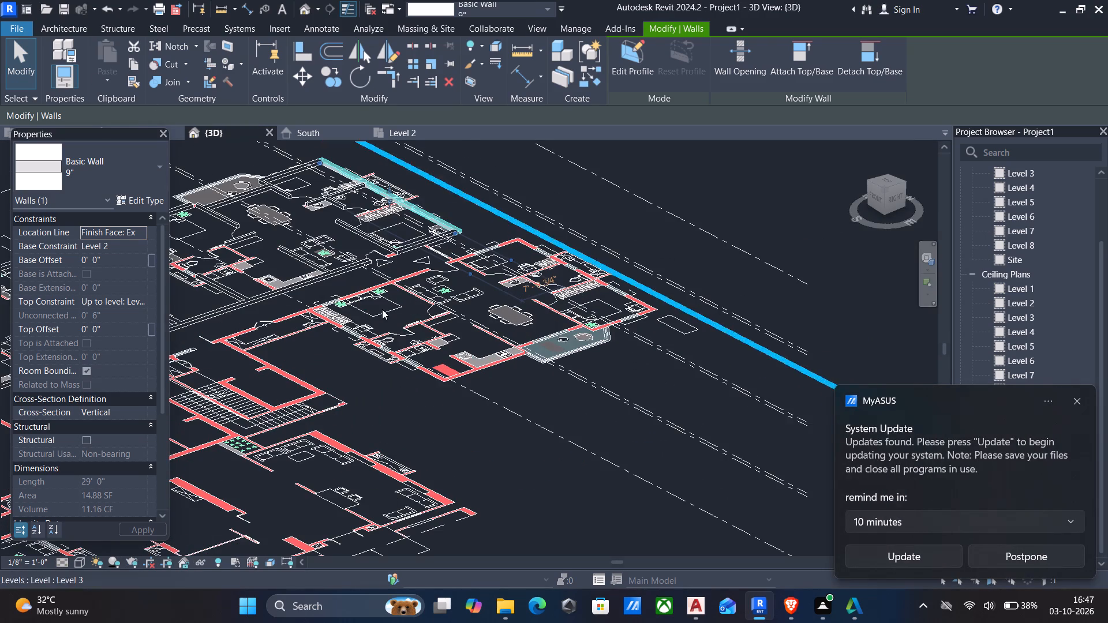
scroll(331, 255, "up", 1)
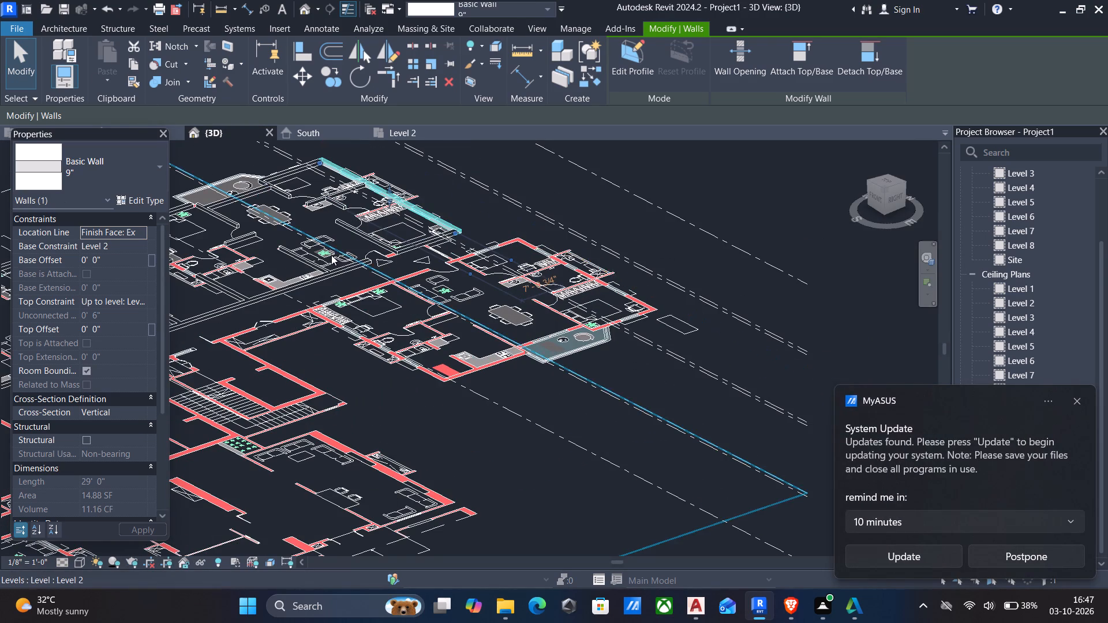
scroll(327, 256, "up", 4)
scroll(748, 232, "down", 3)
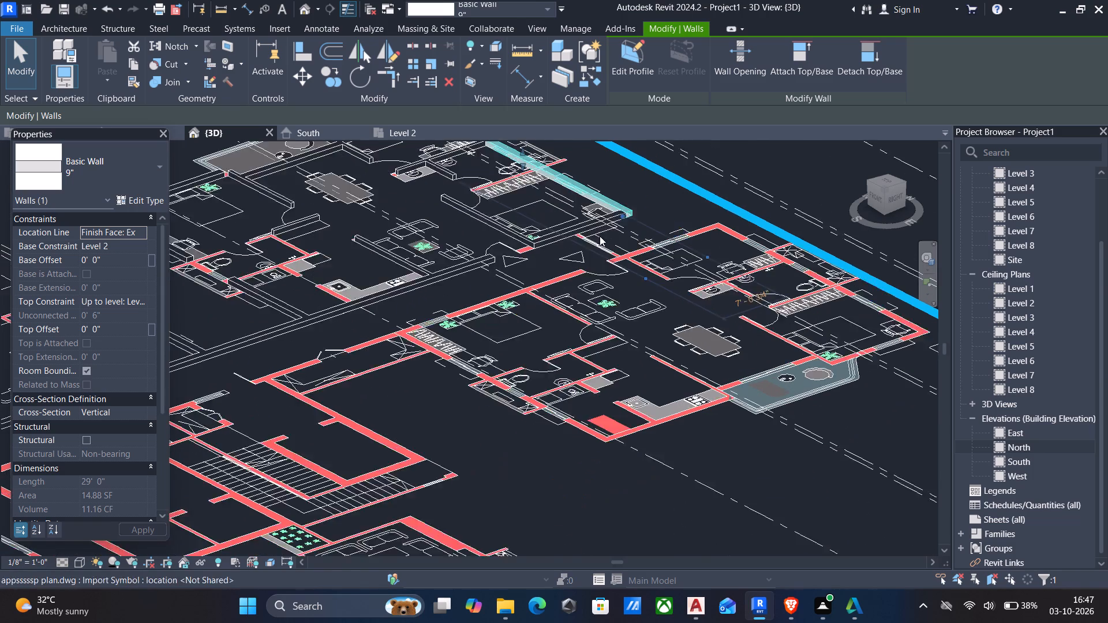
scroll(600, 236, "down", 3)
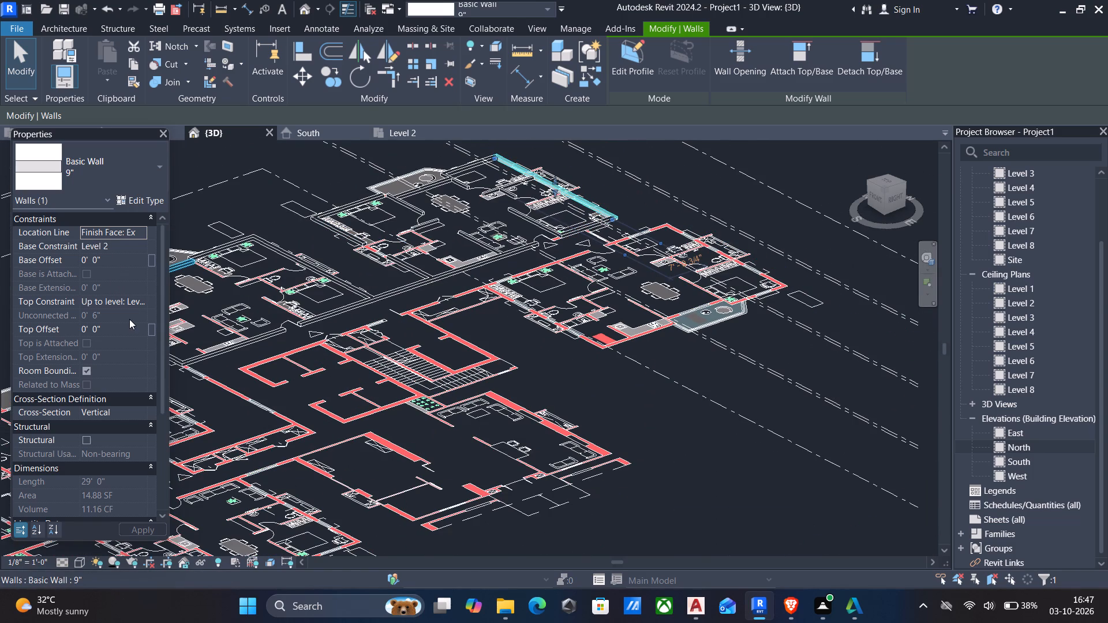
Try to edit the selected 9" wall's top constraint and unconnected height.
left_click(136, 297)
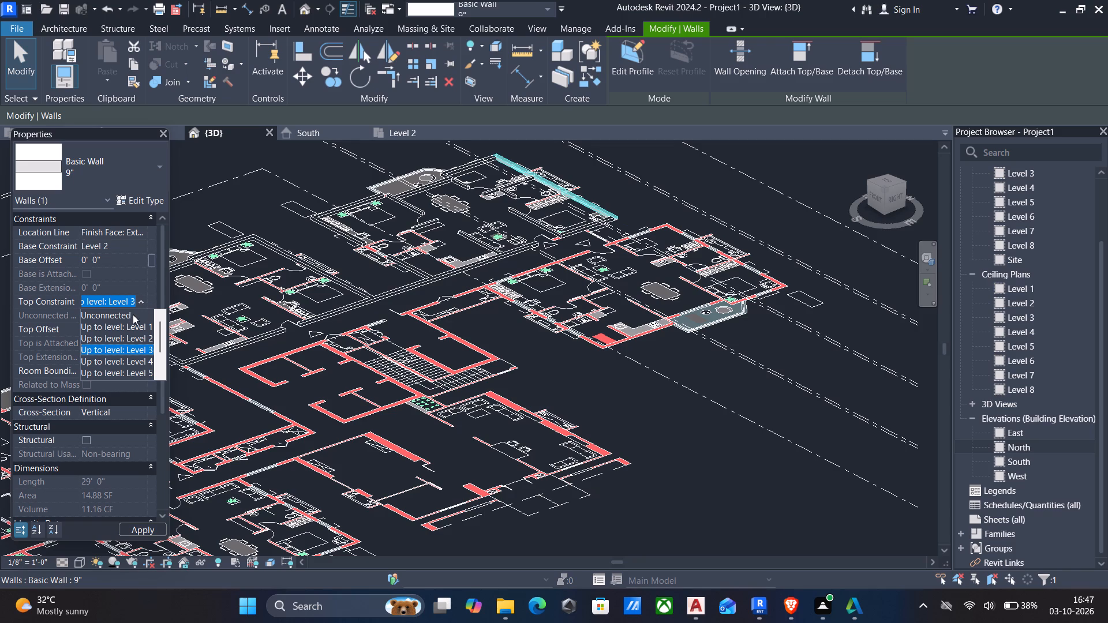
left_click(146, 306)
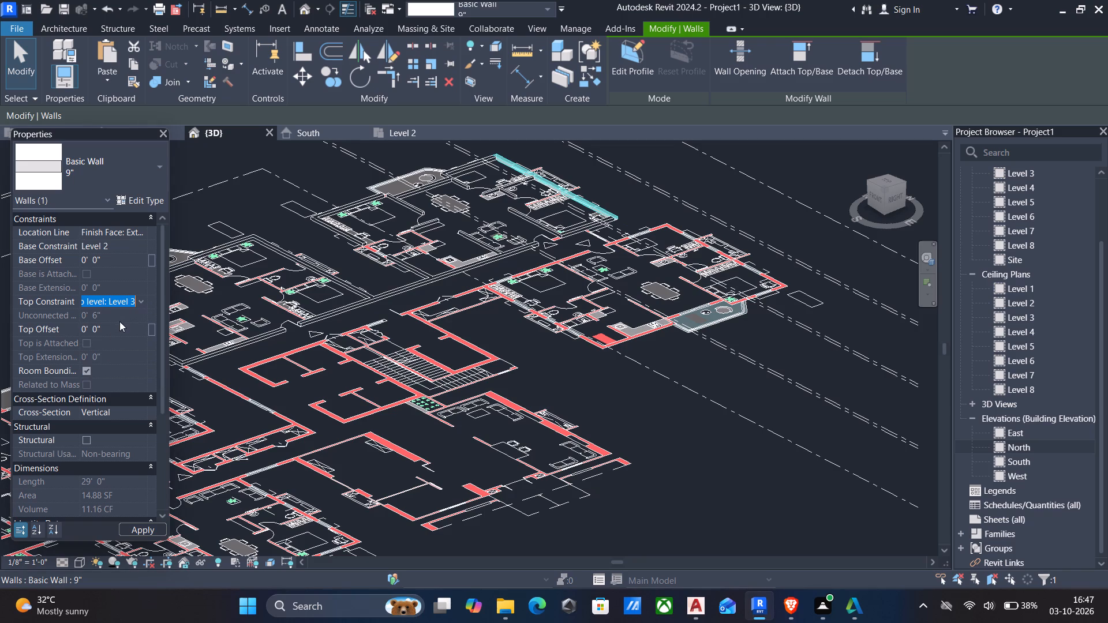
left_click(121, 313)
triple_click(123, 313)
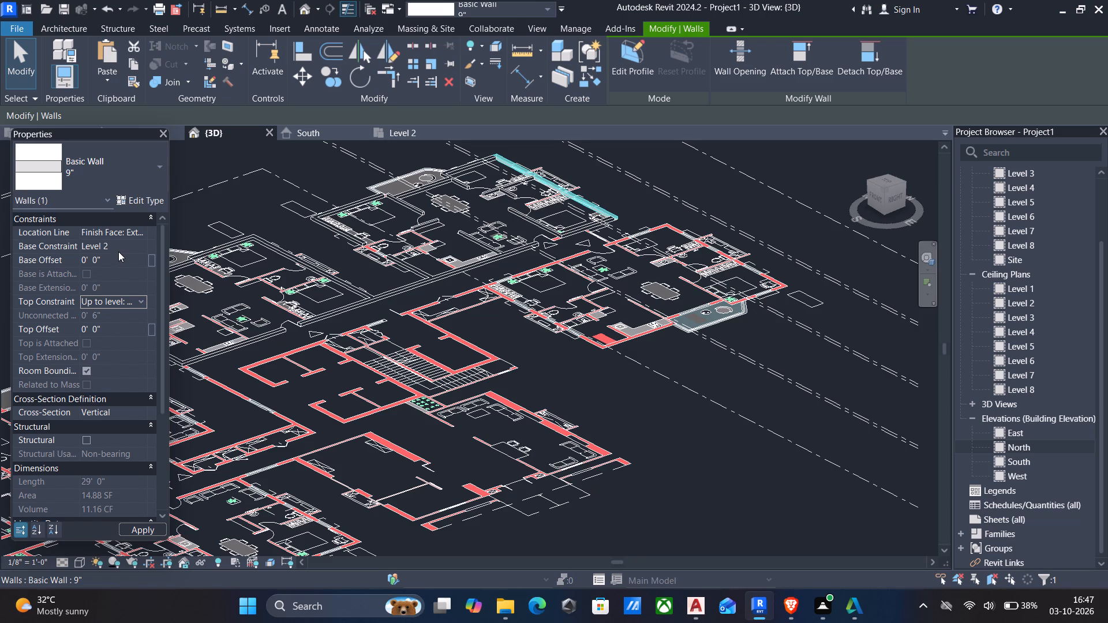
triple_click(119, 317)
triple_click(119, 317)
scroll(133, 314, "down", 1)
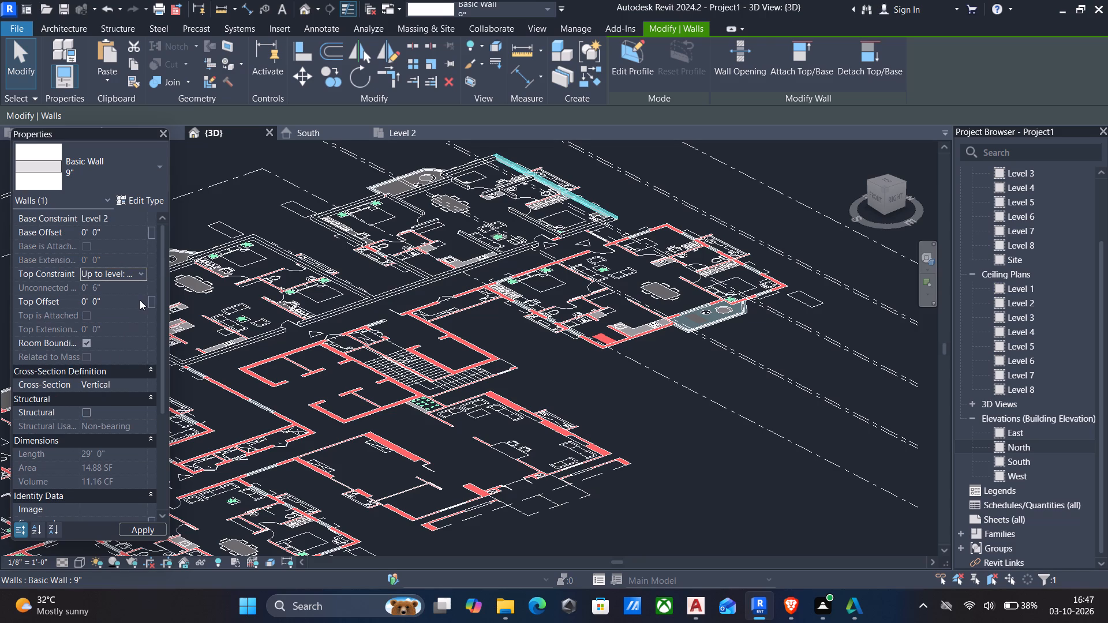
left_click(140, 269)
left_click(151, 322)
Set the selected 9" wall's base constraint to Level 2.
left_click(111, 222)
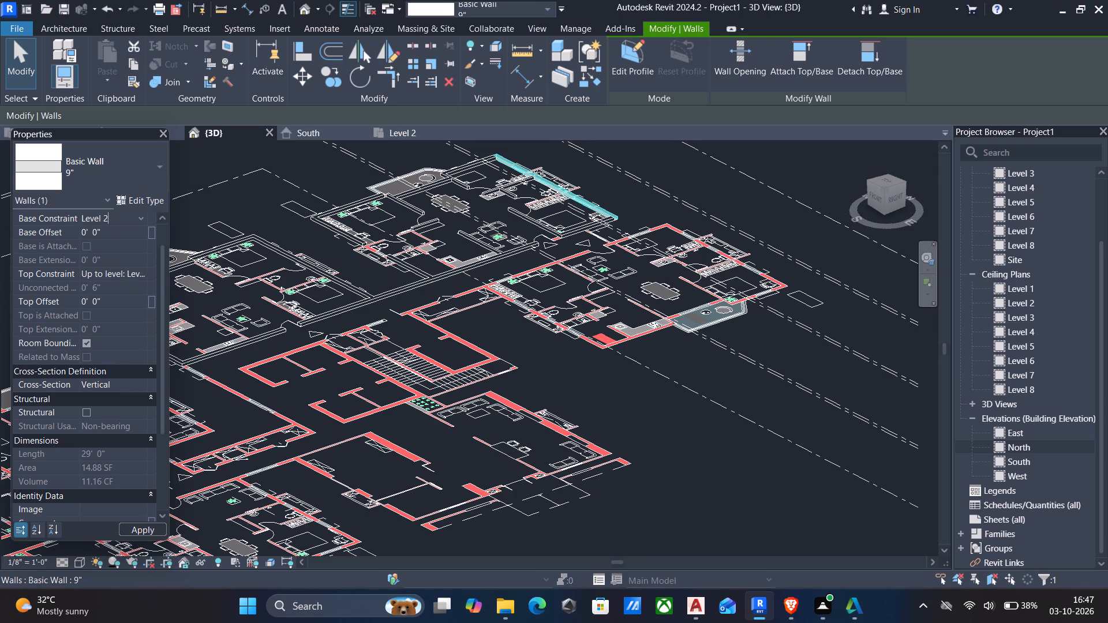
left_click(143, 217)
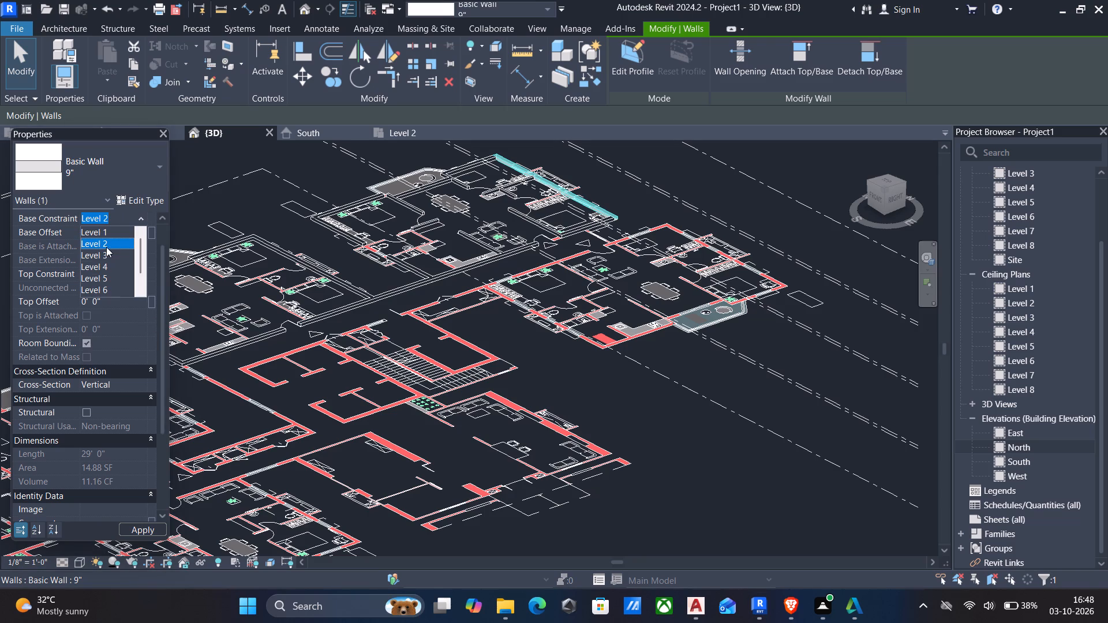
left_click(107, 247)
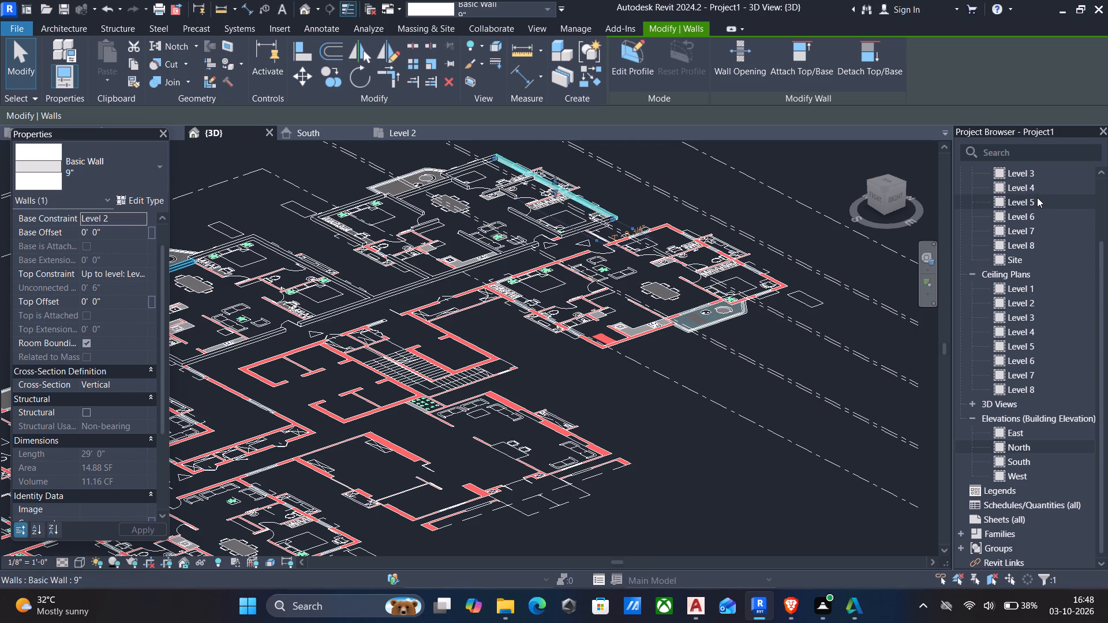
In the North elevation, stretch the selected 9" wall's top up to Level 4, giving a 10' 6" height and a 10' 0" top offset.
double_click(1049, 445)
scroll(515, 360, "up", 3)
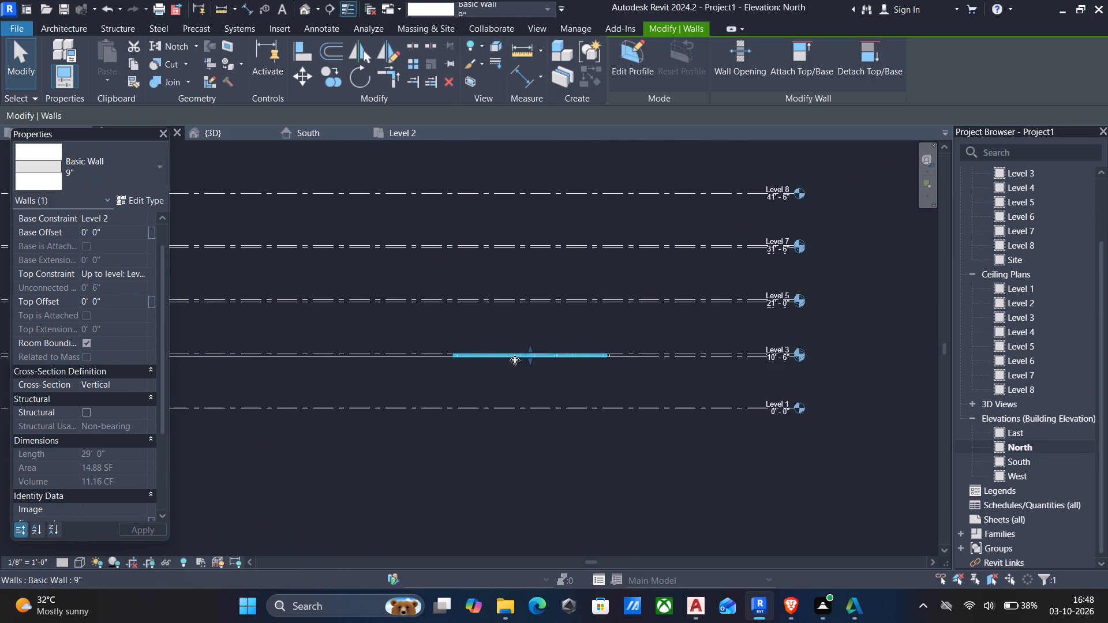
scroll(515, 360, "up", 8)
left_click_drag(564, 336, 568, 306)
left_click_drag(562, 303, 572, 201)
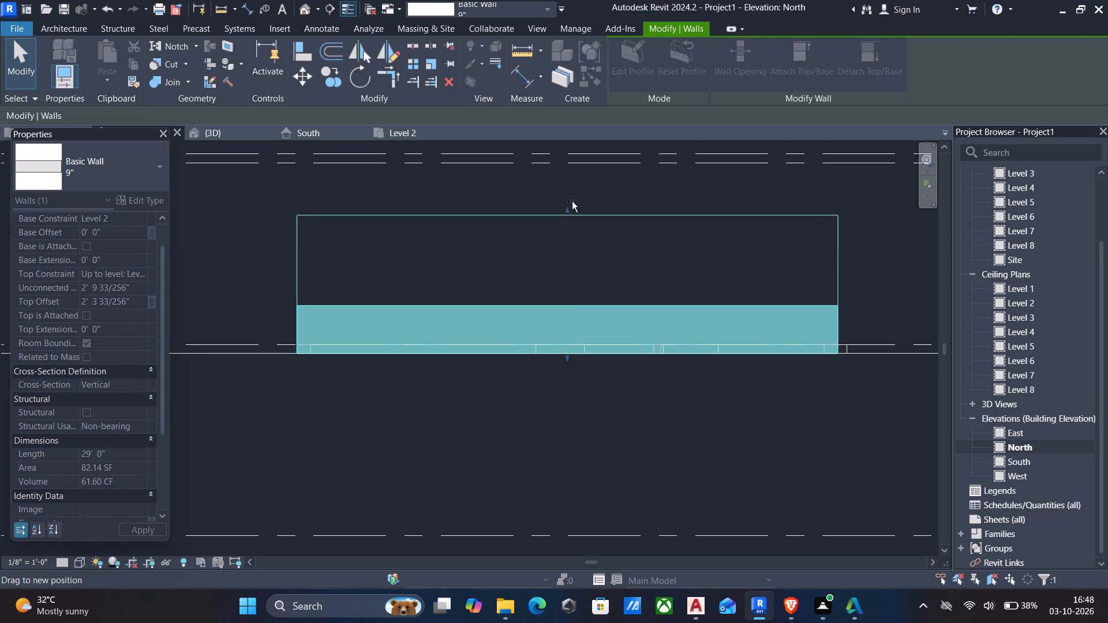
left_click_drag(572, 201, 575, 159)
scroll(512, 193, "down", 2)
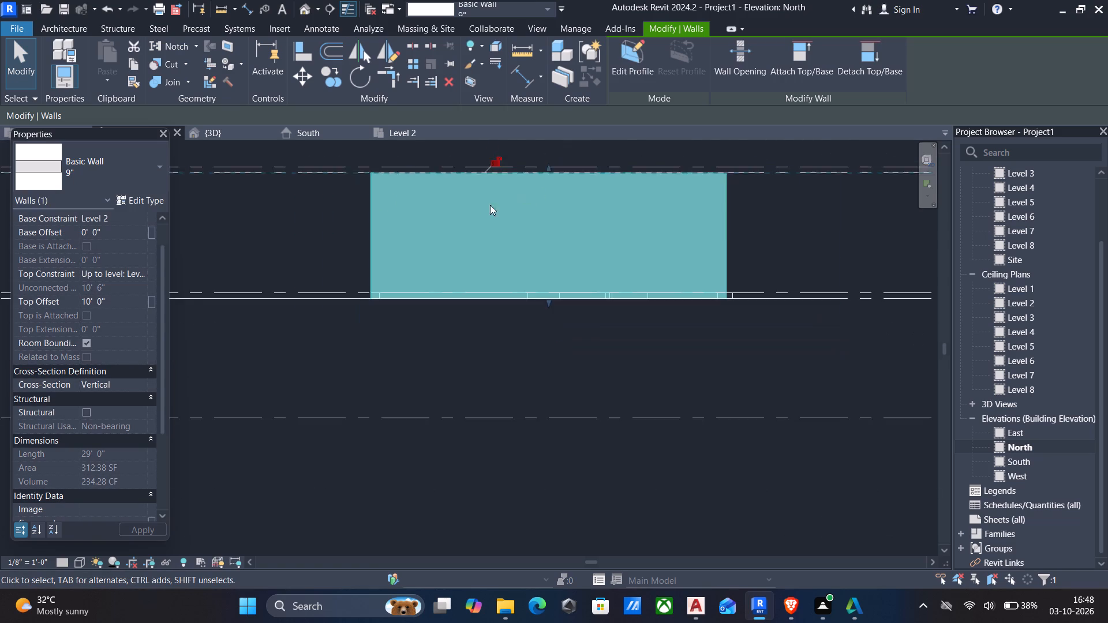
scroll(490, 205, "down", 5)
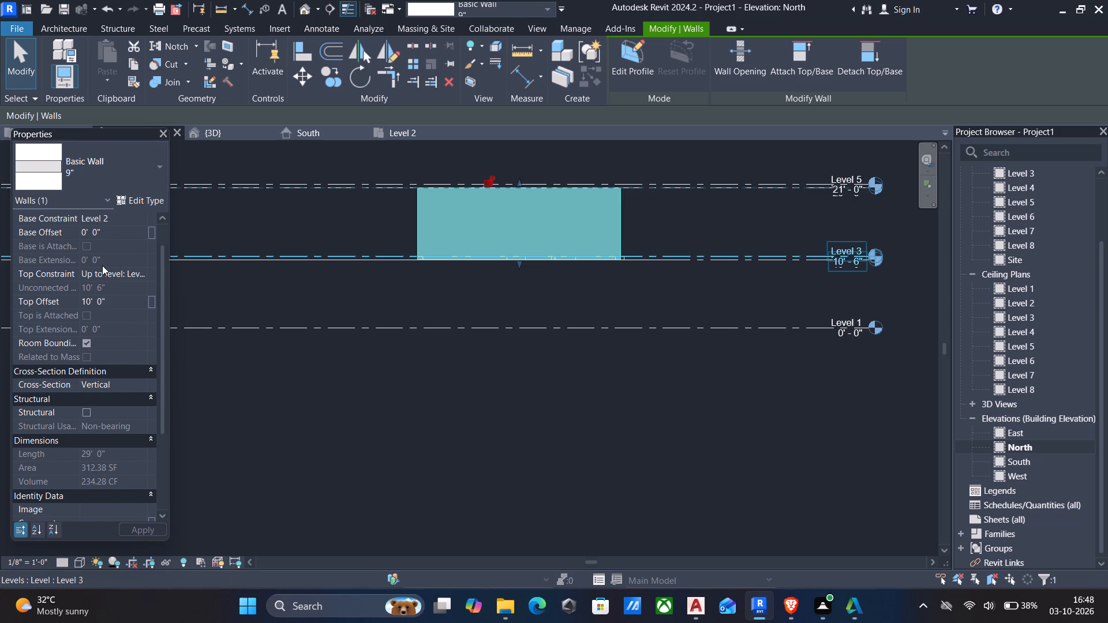
Set the 9" wall's top constraint to Up to level: Level 4 and check its height against the level lines.
left_click(143, 269)
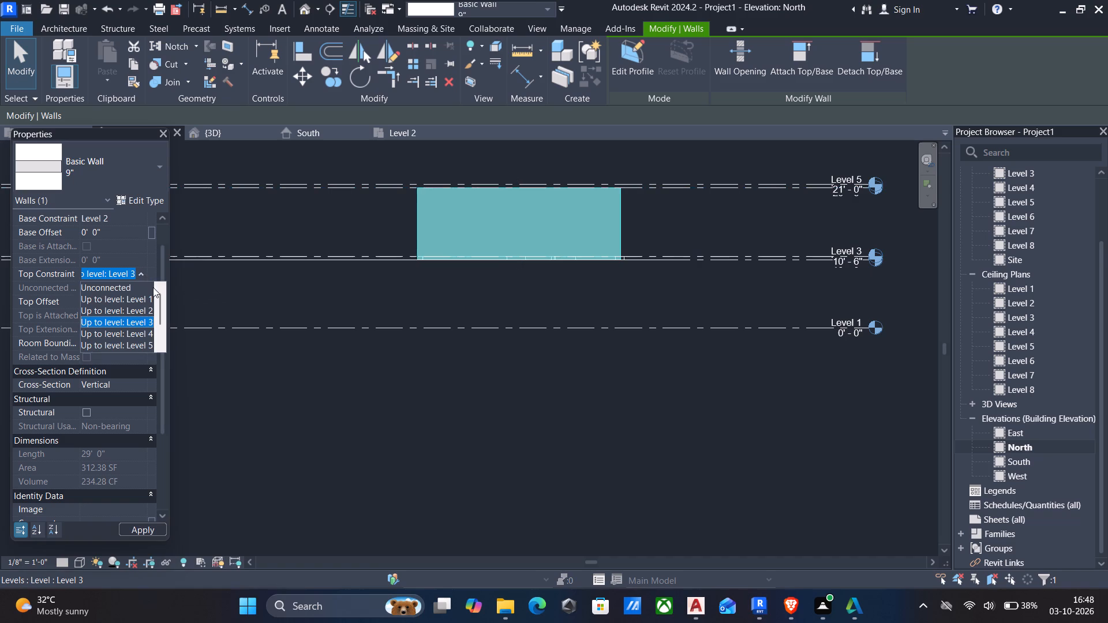
left_click(132, 333)
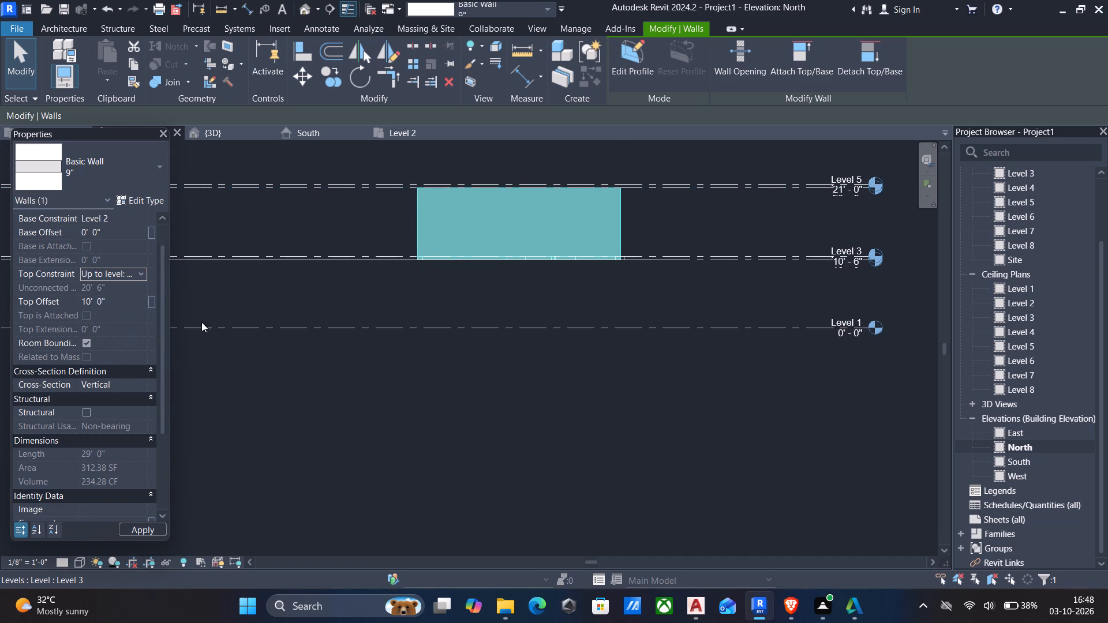
scroll(477, 312, "down", 3)
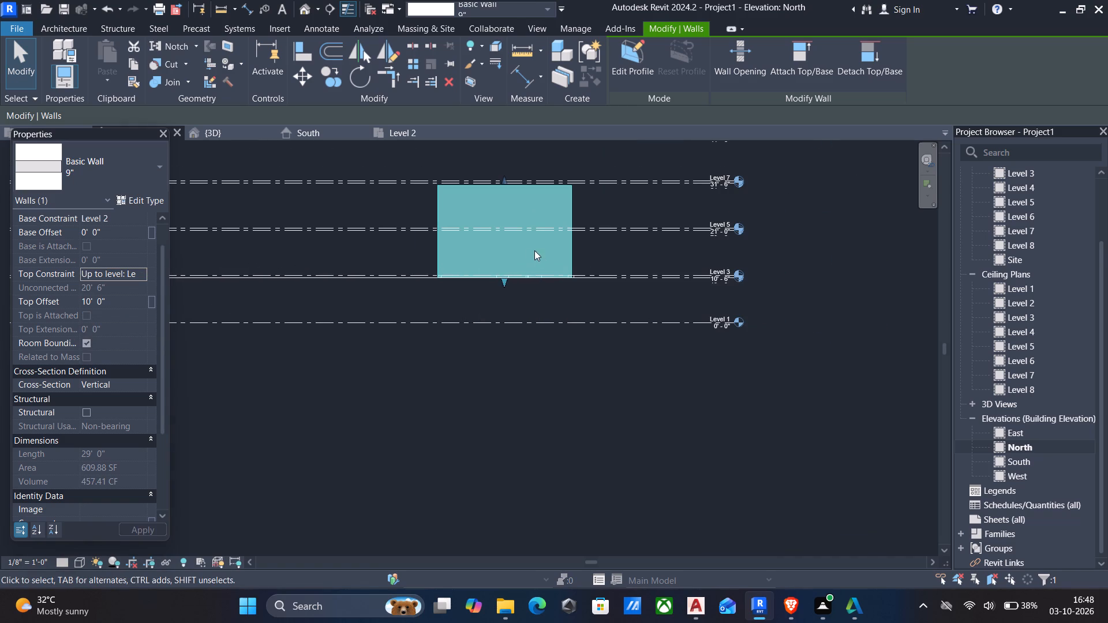
scroll(537, 196, "up", 3)
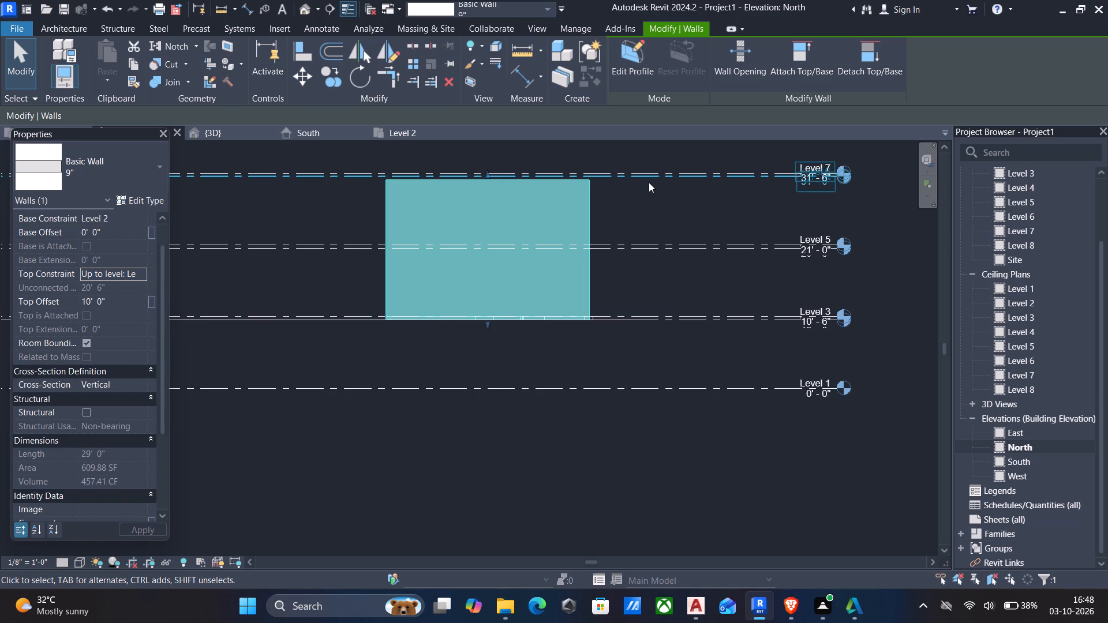
scroll(649, 182, "up", 2)
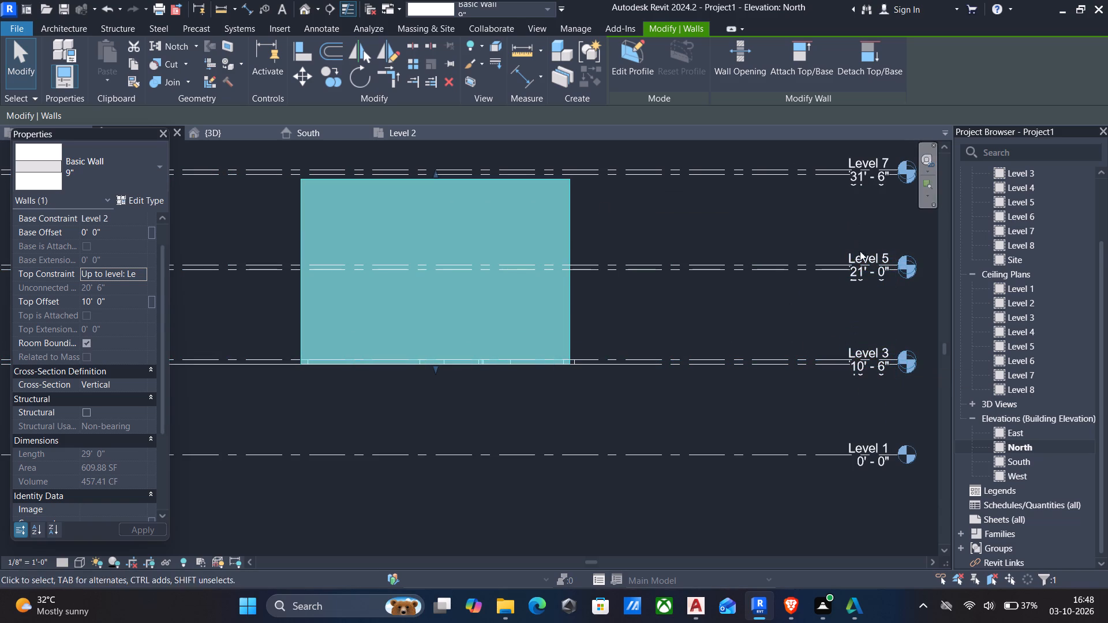
scroll(866, 252, "down", 1)
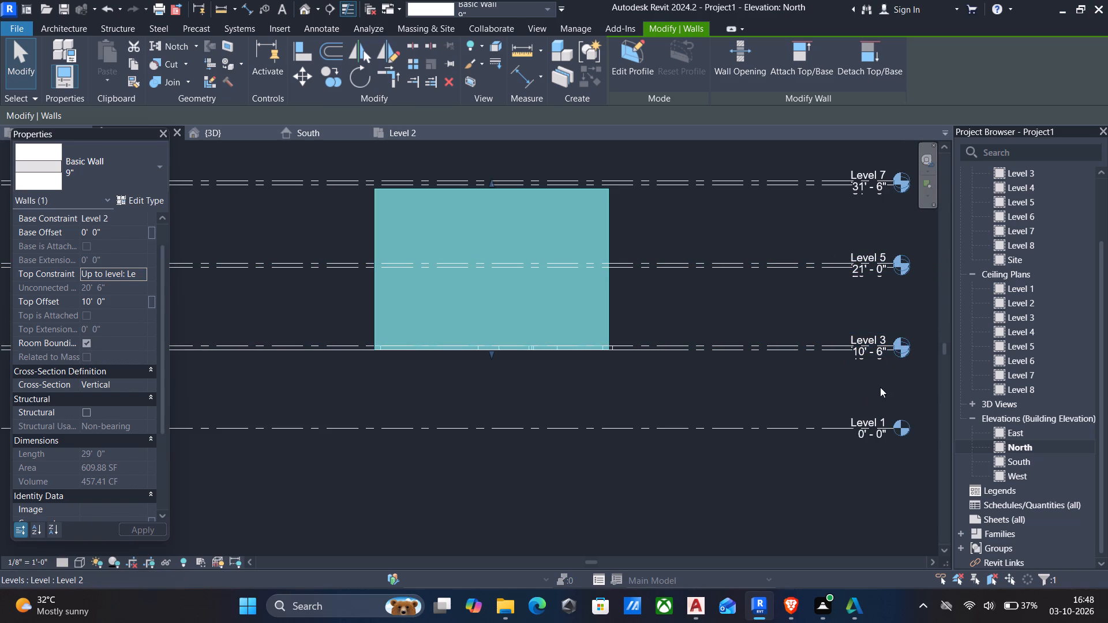
scroll(860, 320, "down", 2)
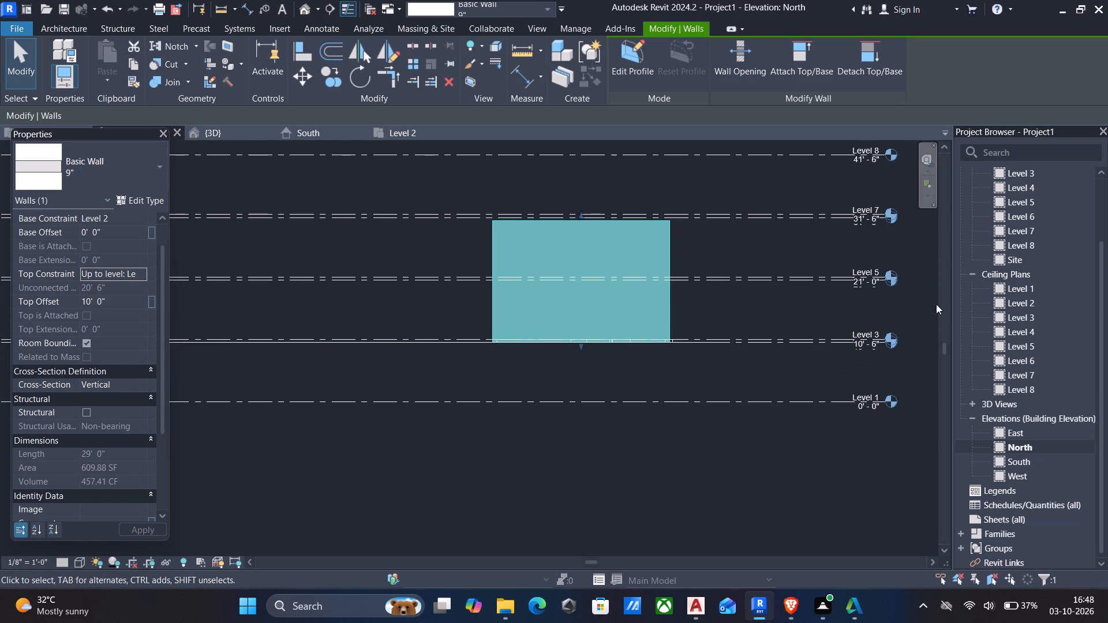
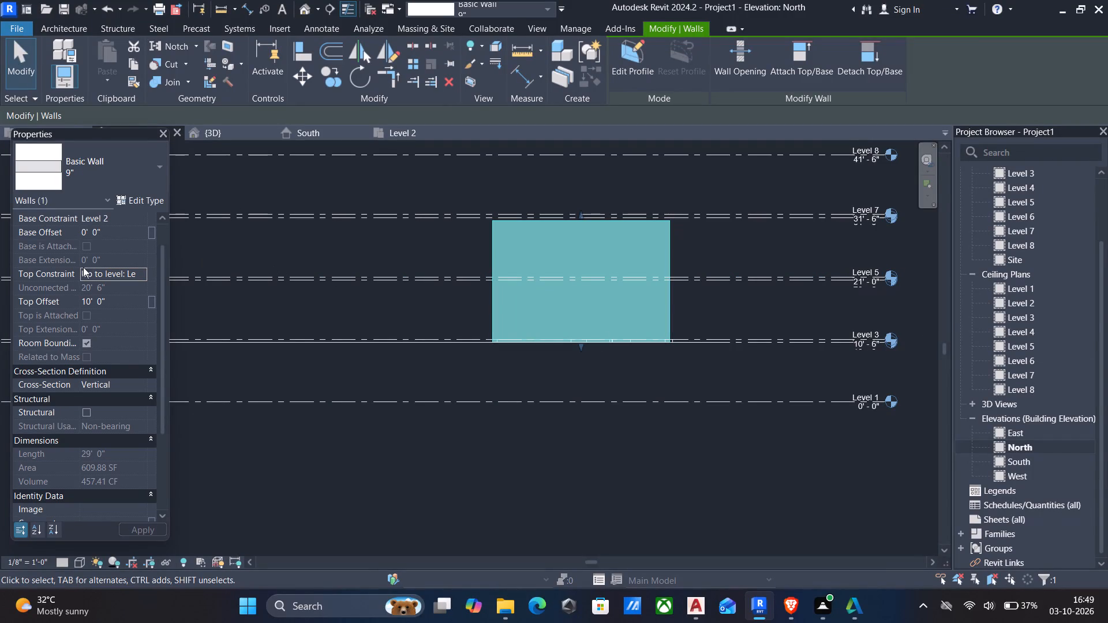
Set the selected 9" wall's top constraint to Up to level: Level 3.
scroll(822, 313, "down", 5)
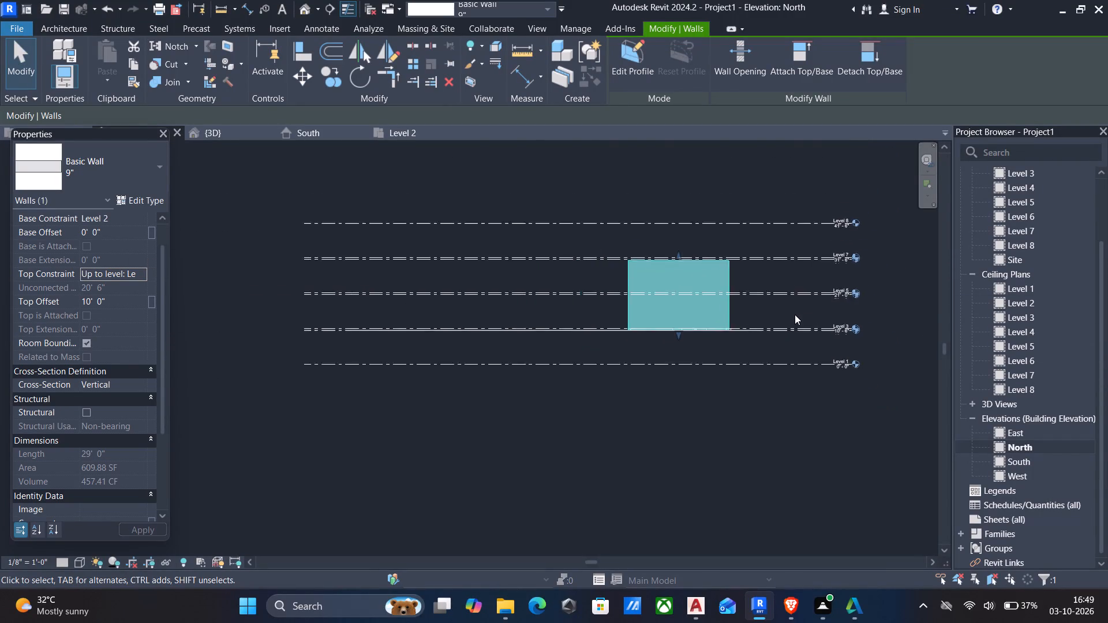
scroll(773, 303, "up", 4)
scroll(379, 280, "down", 6)
scroll(686, 258, "up", 1)
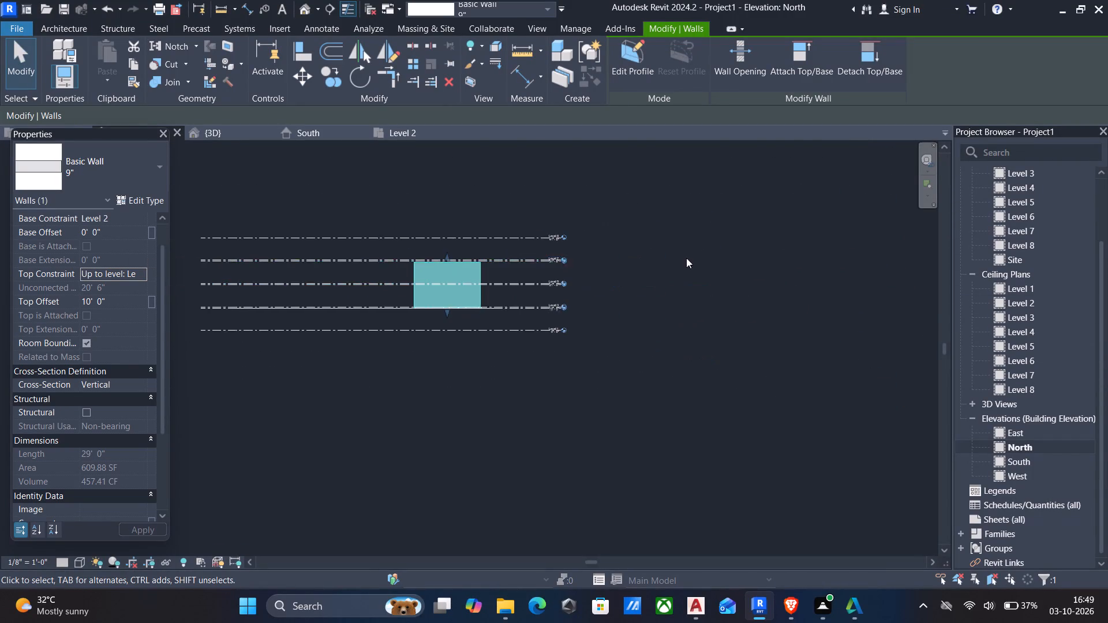
scroll(686, 258, "up", 2)
scroll(586, 284, "down", 3)
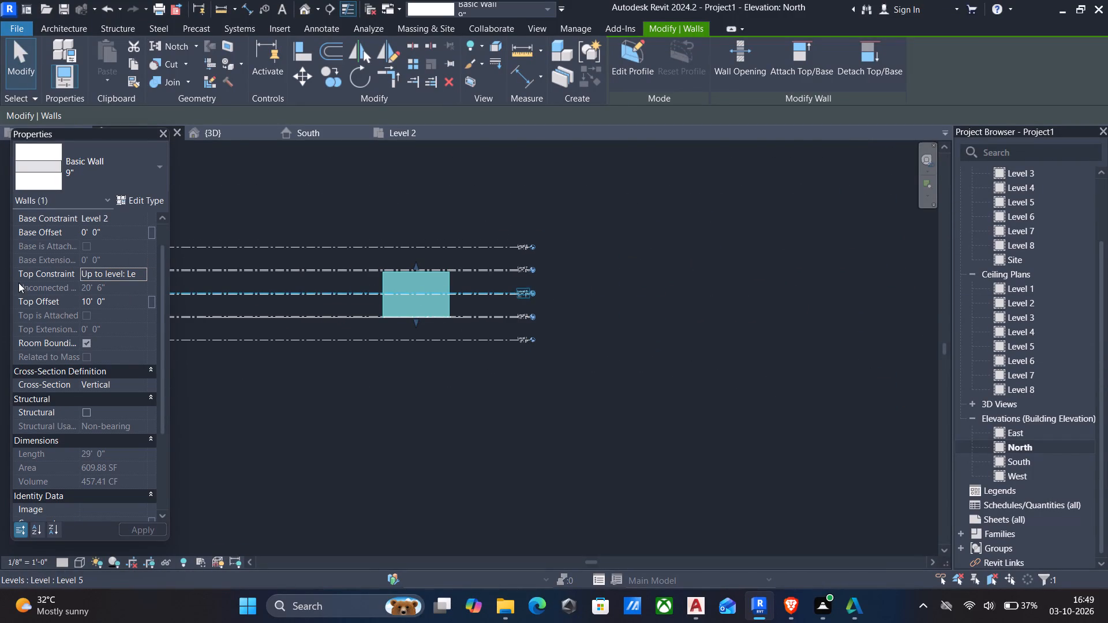
left_click(136, 273)
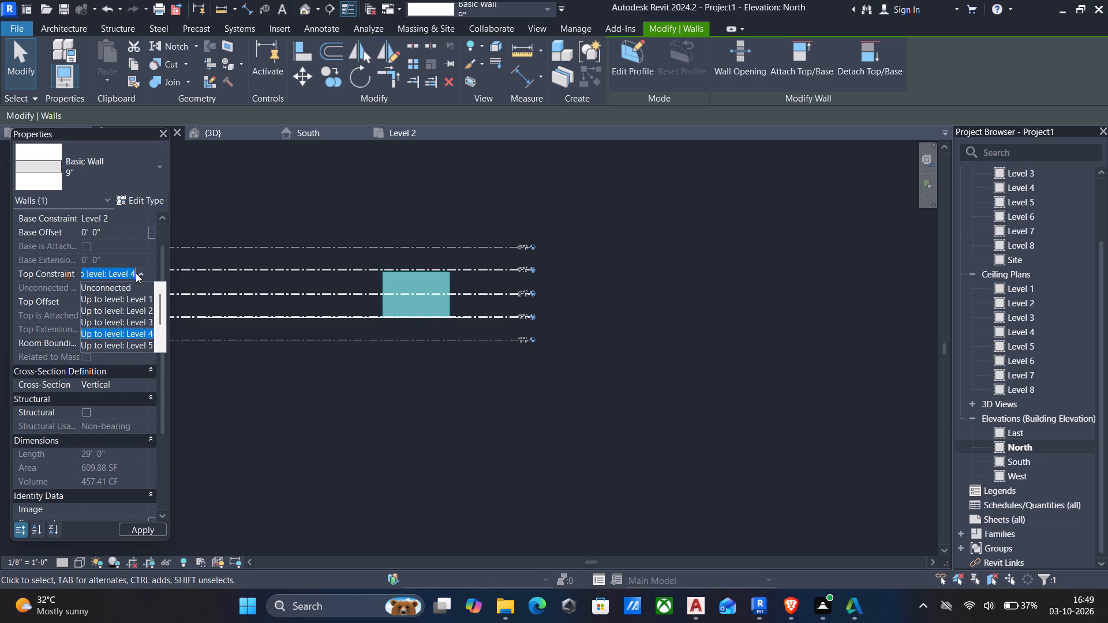
left_click(138, 320)
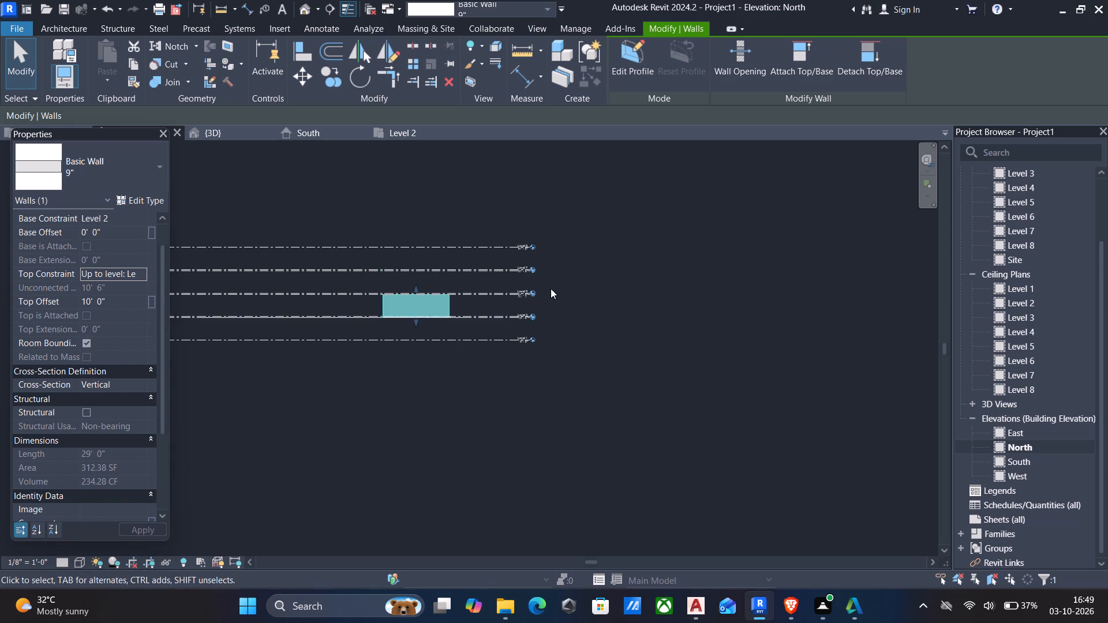
Set the selected 9" wall's top offset to 10' 6".
scroll(514, 280, "up", 7)
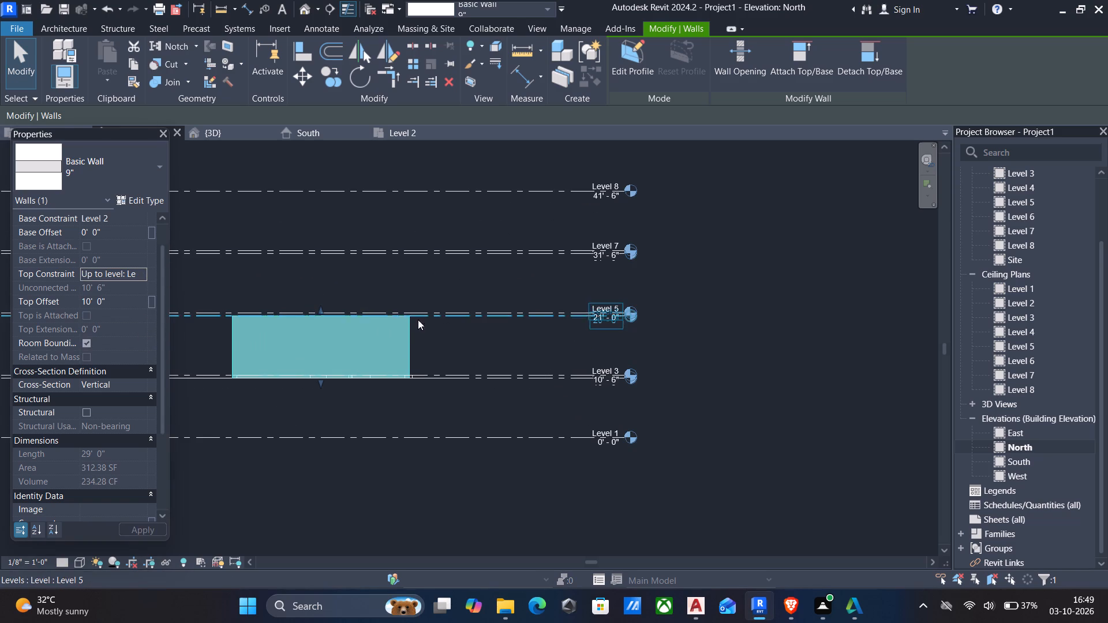
double_click(107, 298)
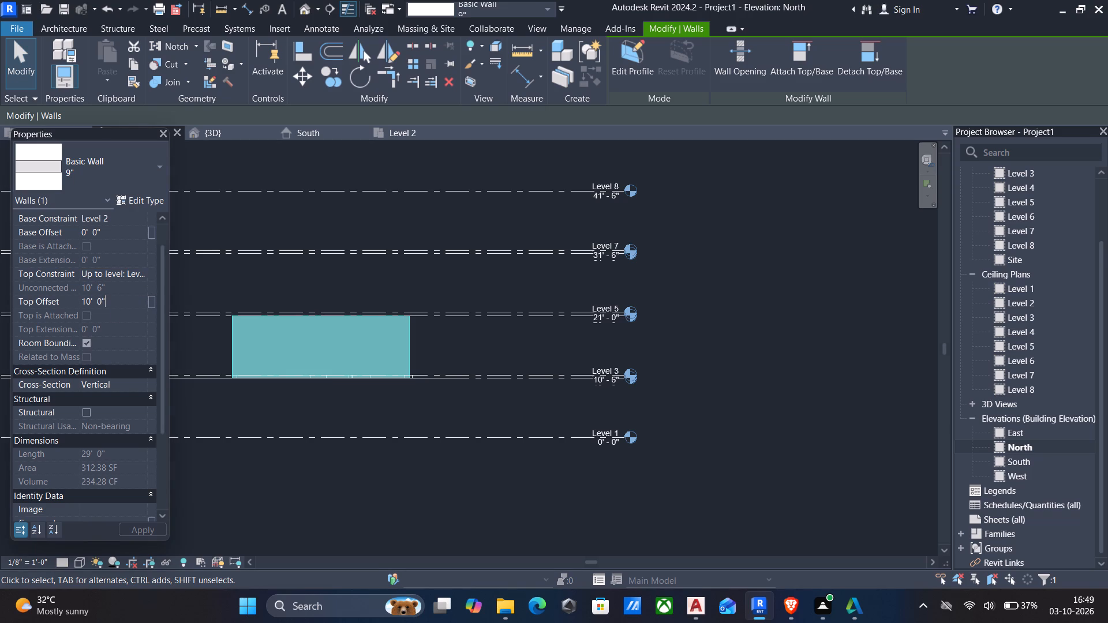
double_click(107, 302)
key("BackSpace")
key("BackSpace")
key("BackSpace")
key("BackSpace")
key("BackSpace")
key("BackSpace")
key("BackSpace")
key("BackSpace")
key("BackSpace")
key("BackSpace")
type("10'6\"")
key("Return")
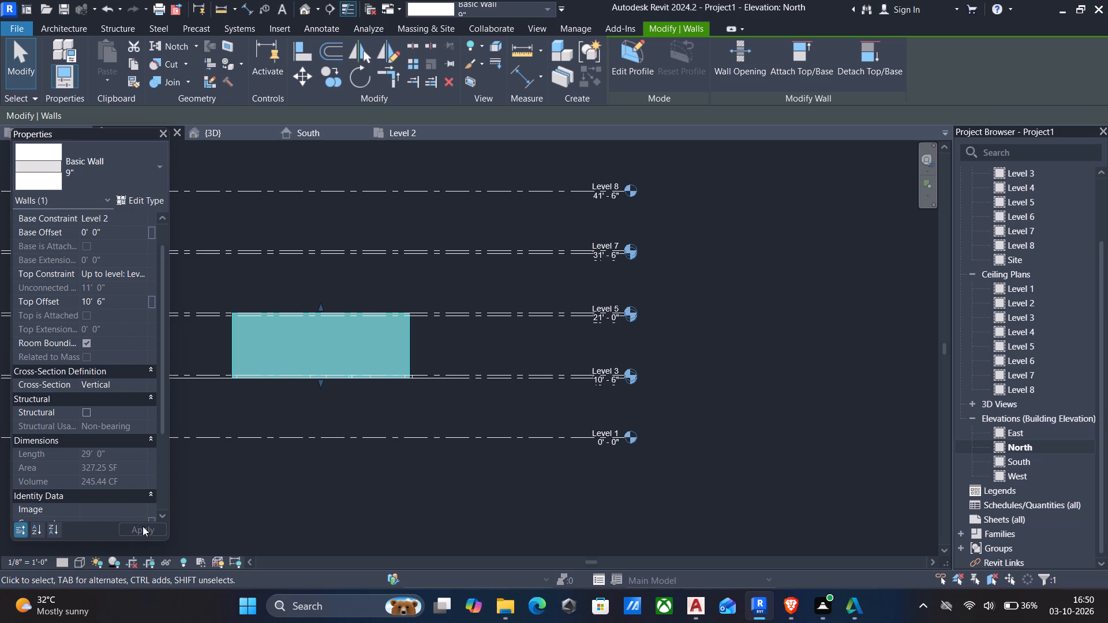
Examine the 9" wall's top and base against the level lines in the North elevation.
scroll(347, 309, "up", 6)
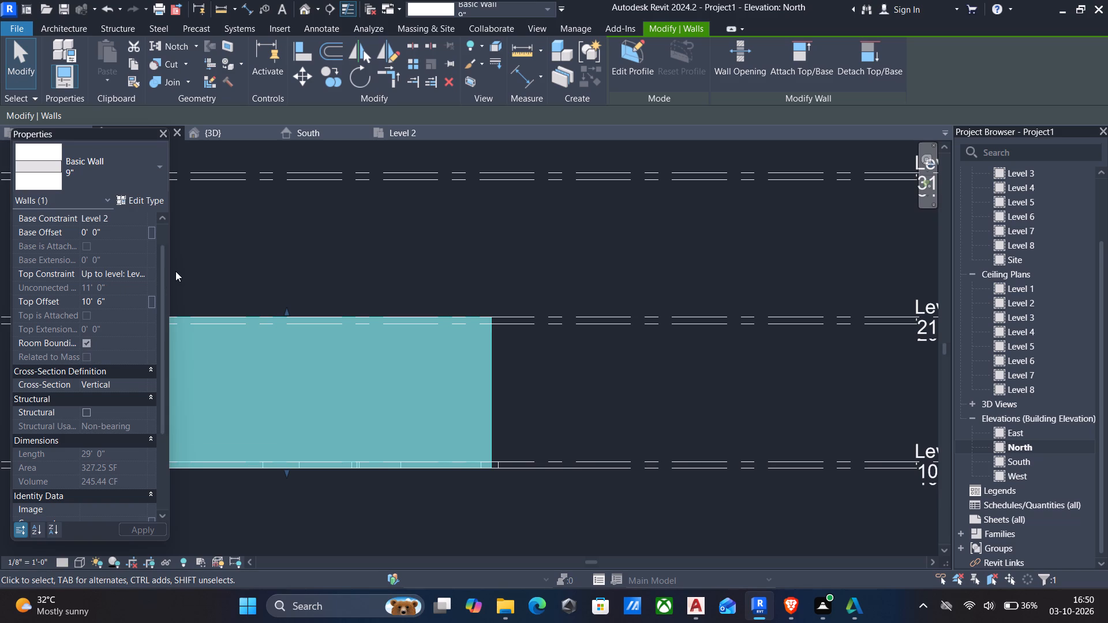
scroll(769, 238, "down", 1)
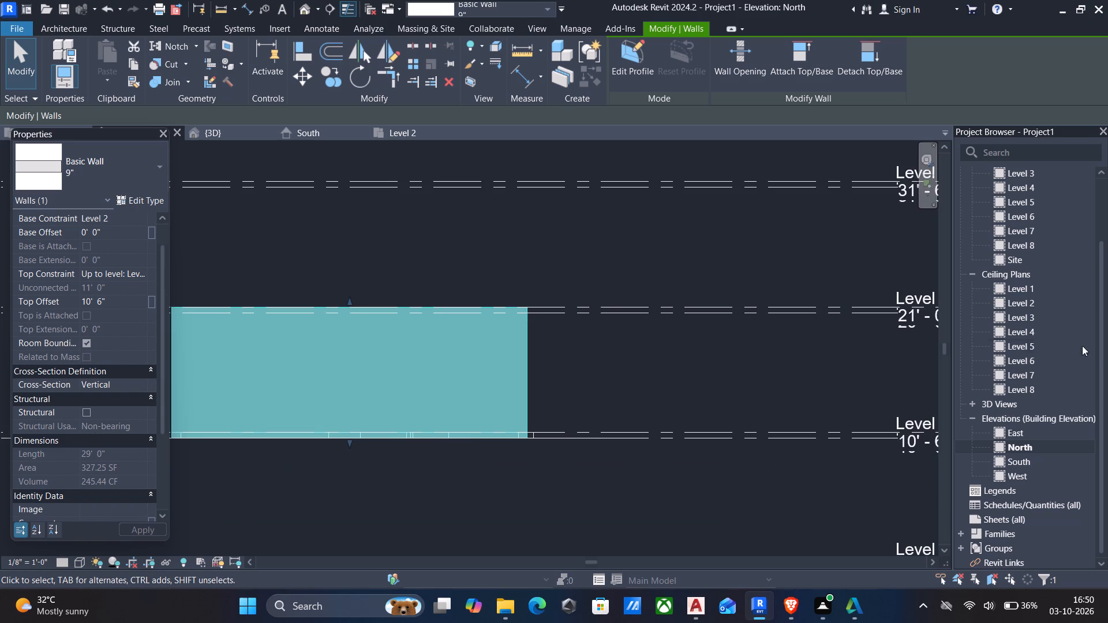
scroll(896, 319, "down", 6)
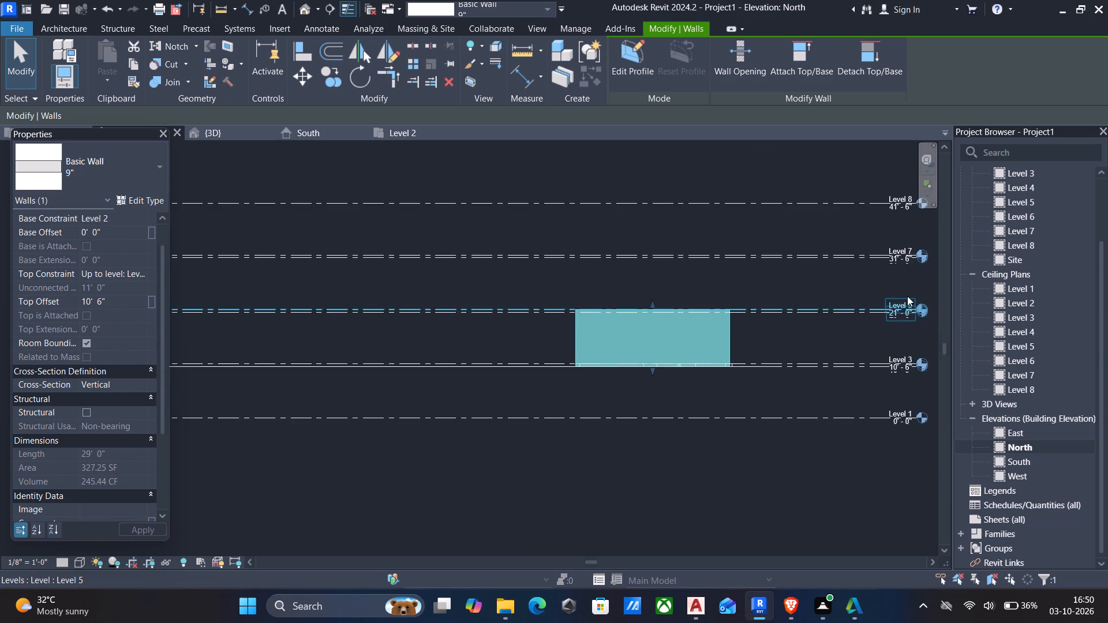
scroll(905, 296, "up", 6)
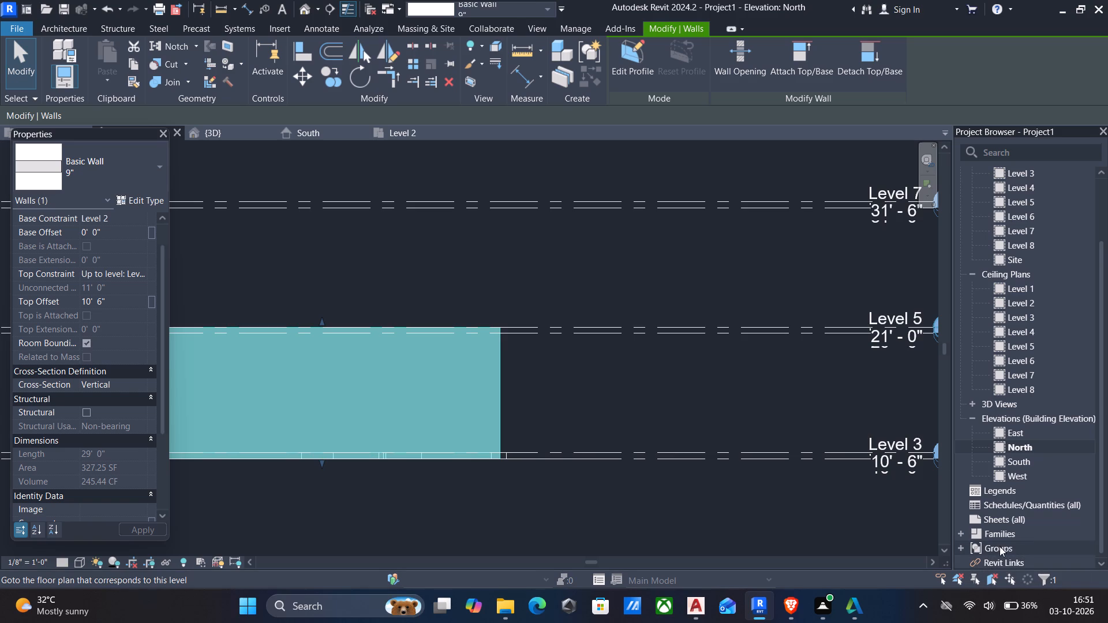
scroll(1107, 523, "down", 2)
scroll(714, 285, "down", 4)
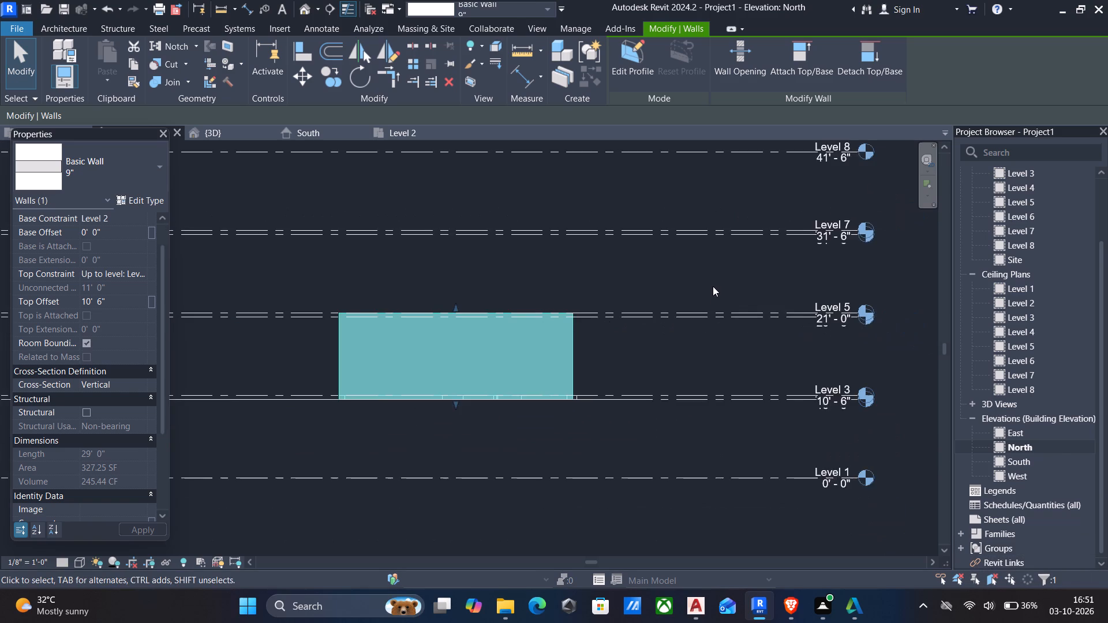
middle_click_drag(713, 286, 758, 316, "shift")
scroll(758, 317, "down", 3)
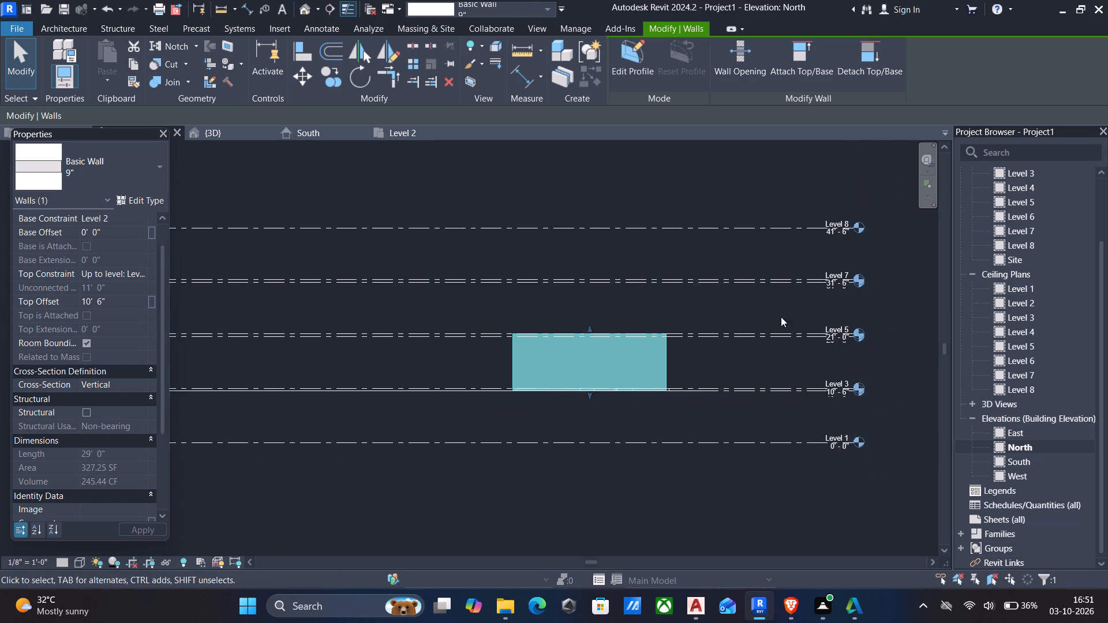
Open the 3D view, deselect the 9" wall and examine it against the imported plan and the levels.
left_click(211, 134)
scroll(574, 292, "down", 2)
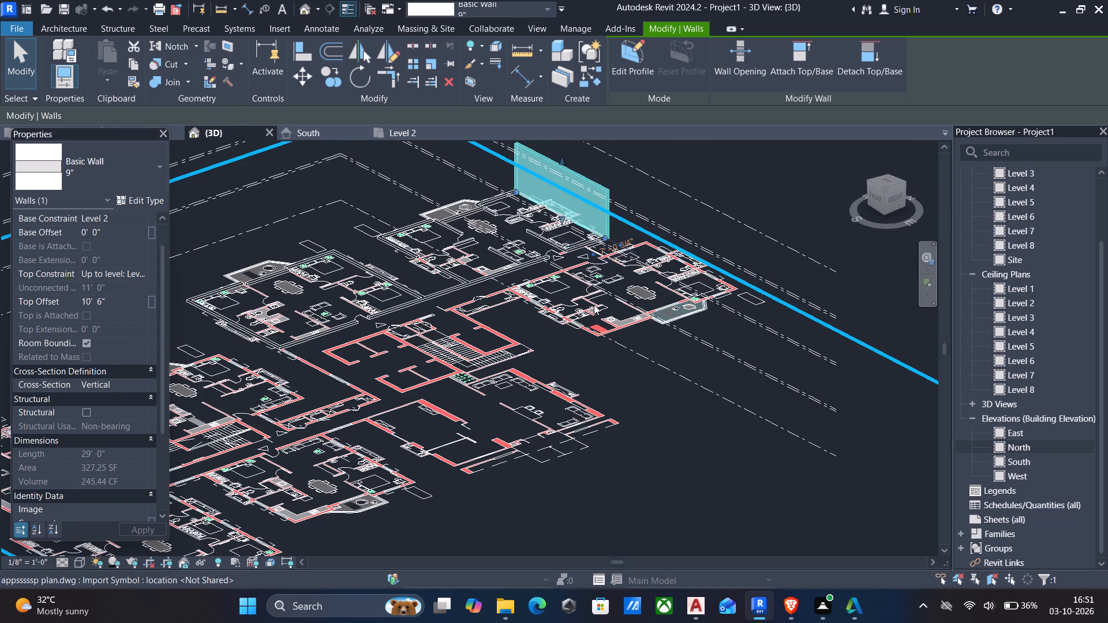
key("Escape")
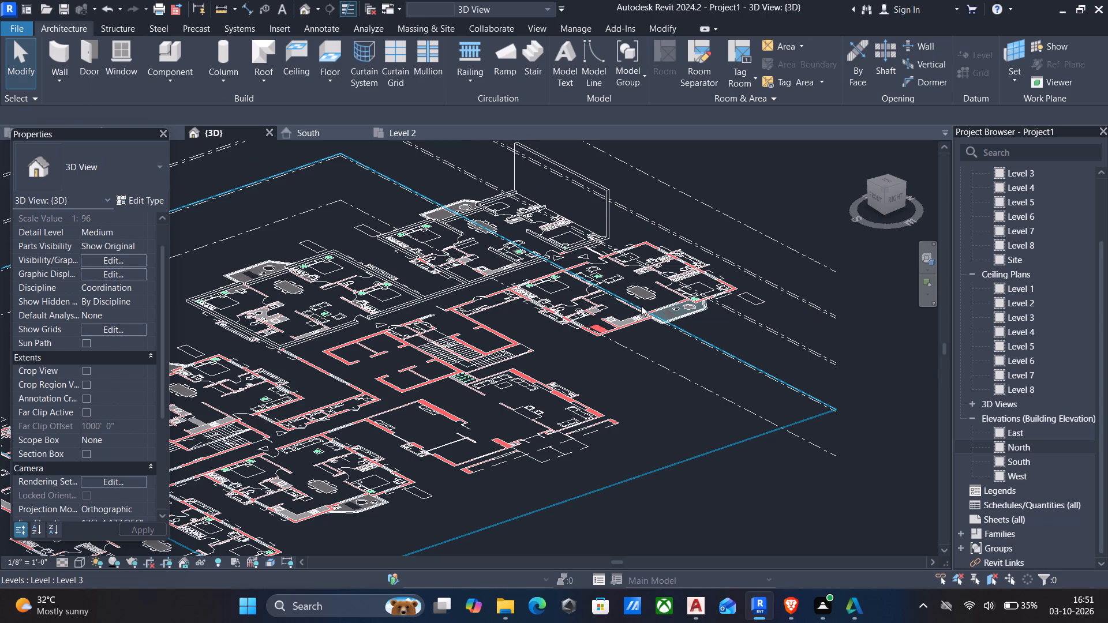
scroll(641, 297, "down", 1)
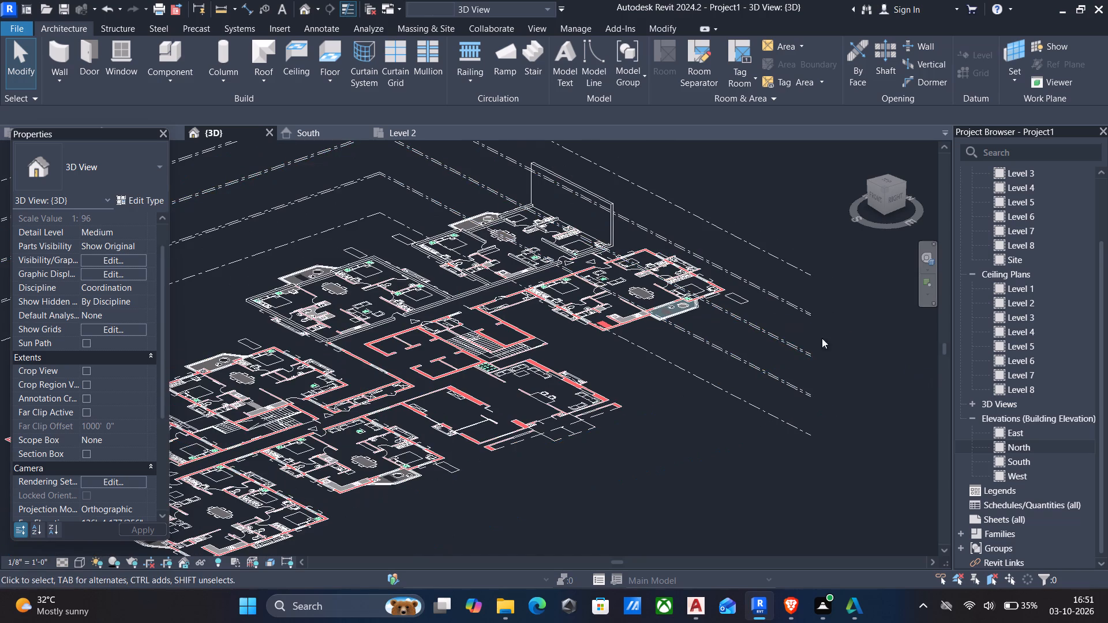
scroll(835, 354, "down", 1)
middle_click(835, 354, "shift")
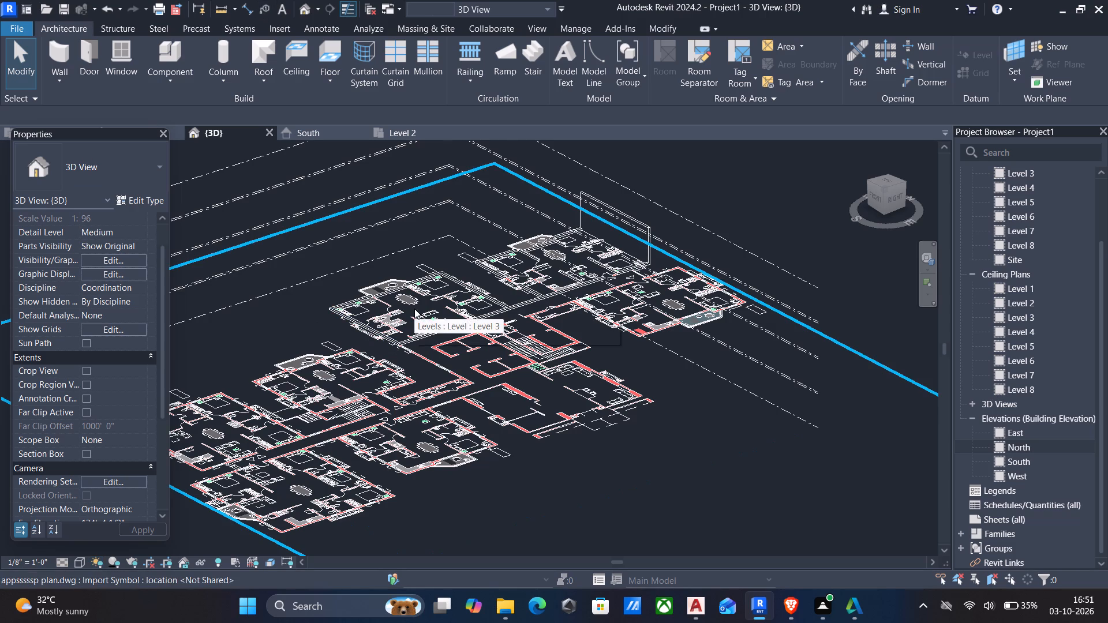
scroll(370, 282, "down", 1)
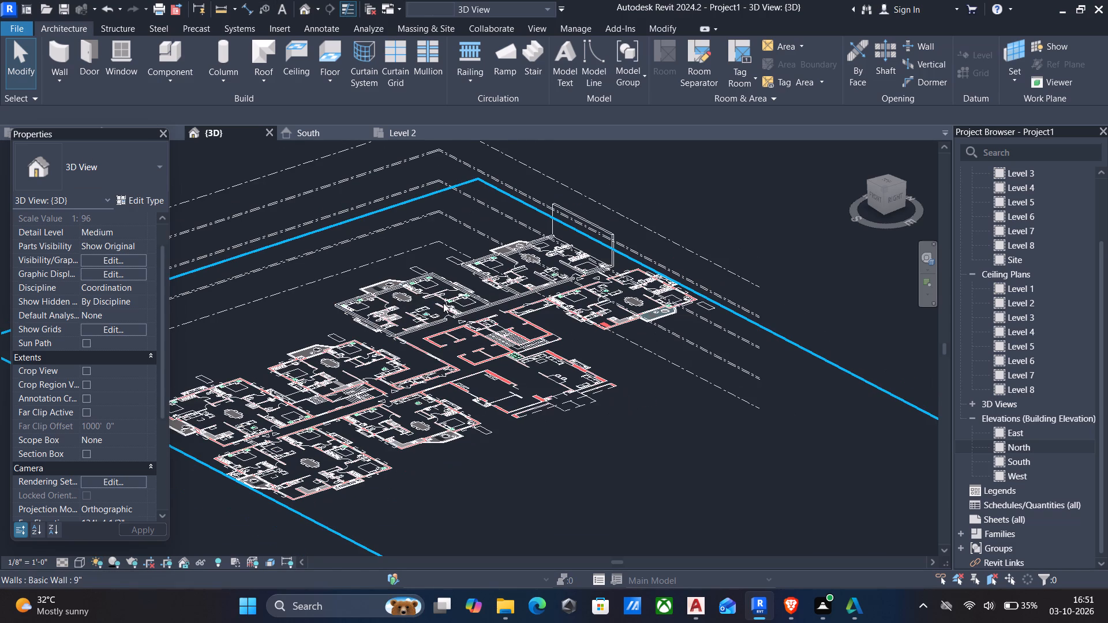
middle_click_drag(443, 303, 527, 325)
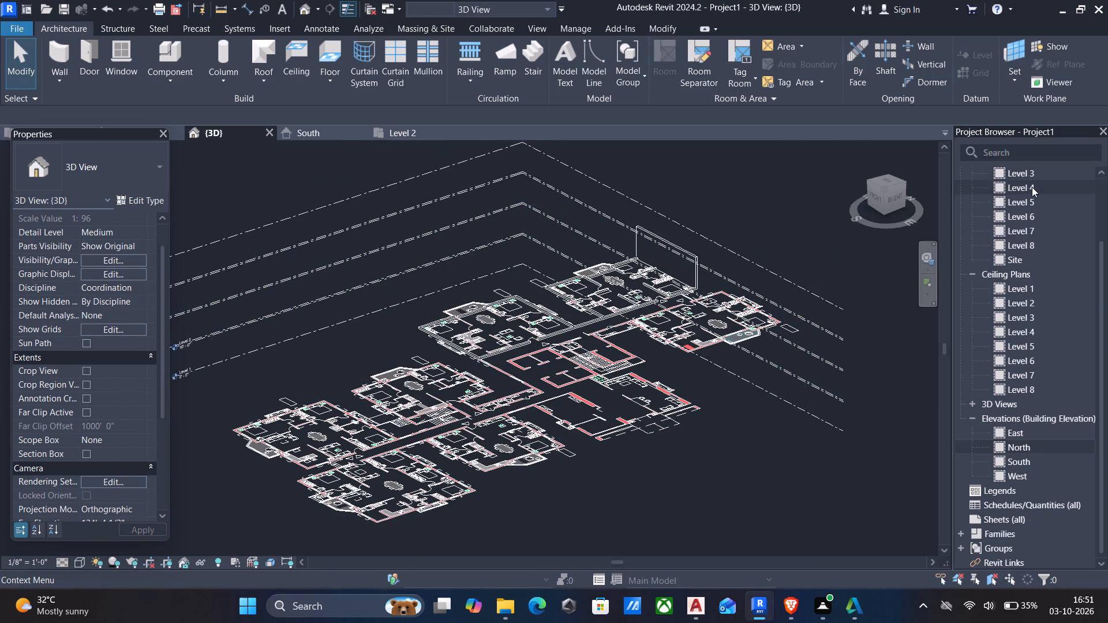
Open the Level 2 floor plan and look over the apartment layout.
scroll(1033, 189, "up", 2)
double_click(1025, 236)
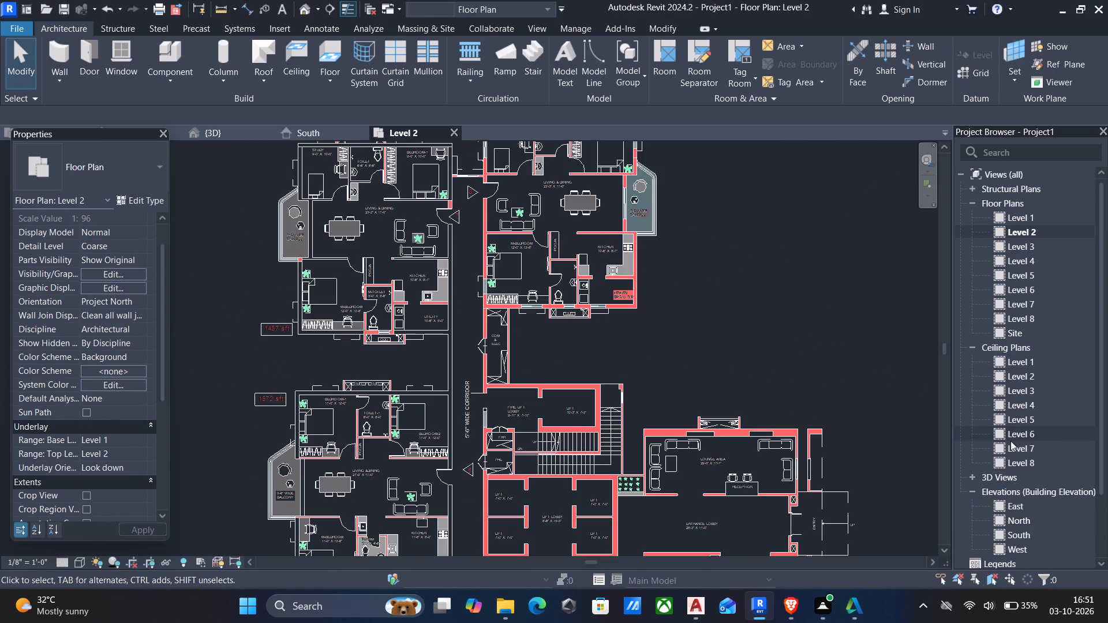
left_click(1036, 532)
left_click_drag(1036, 532, 1038, 520)
scroll(677, 298, "down", 2)
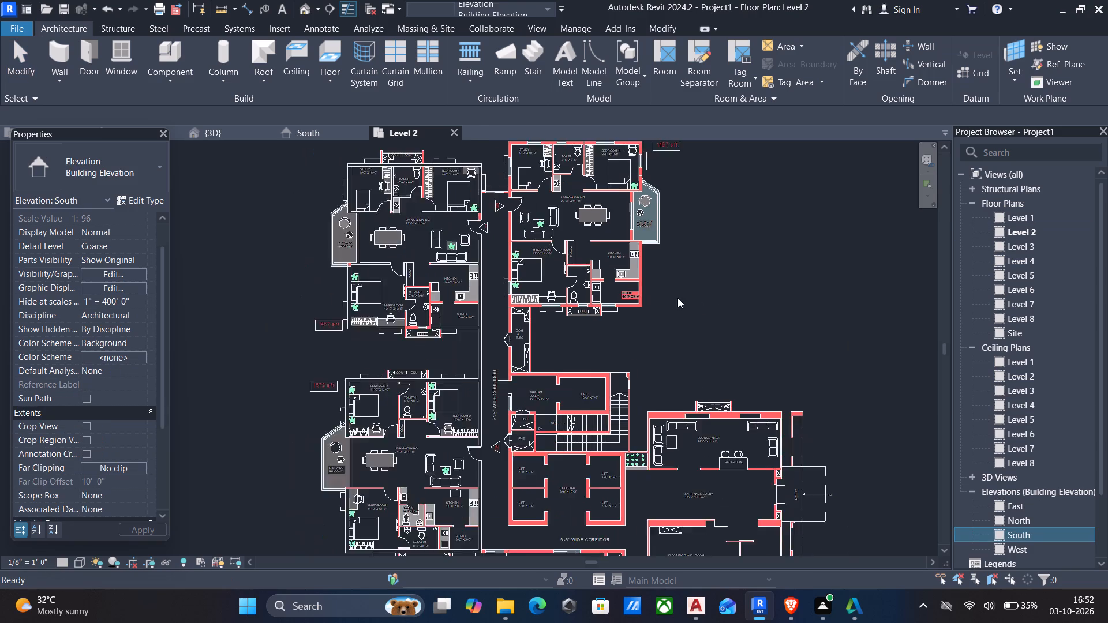
scroll(677, 298, "down", 1)
scroll(1005, 455, "down", 2)
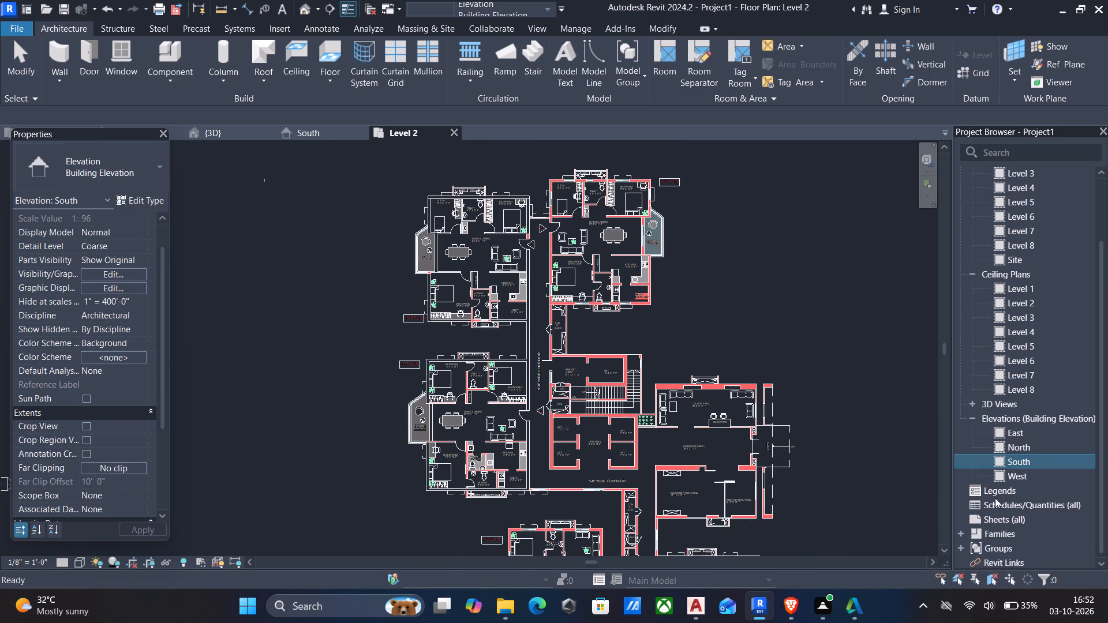
Open the North elevation and examine the 9" wall's top edge against the paired level lines around Level 5.
double_click(1016, 449)
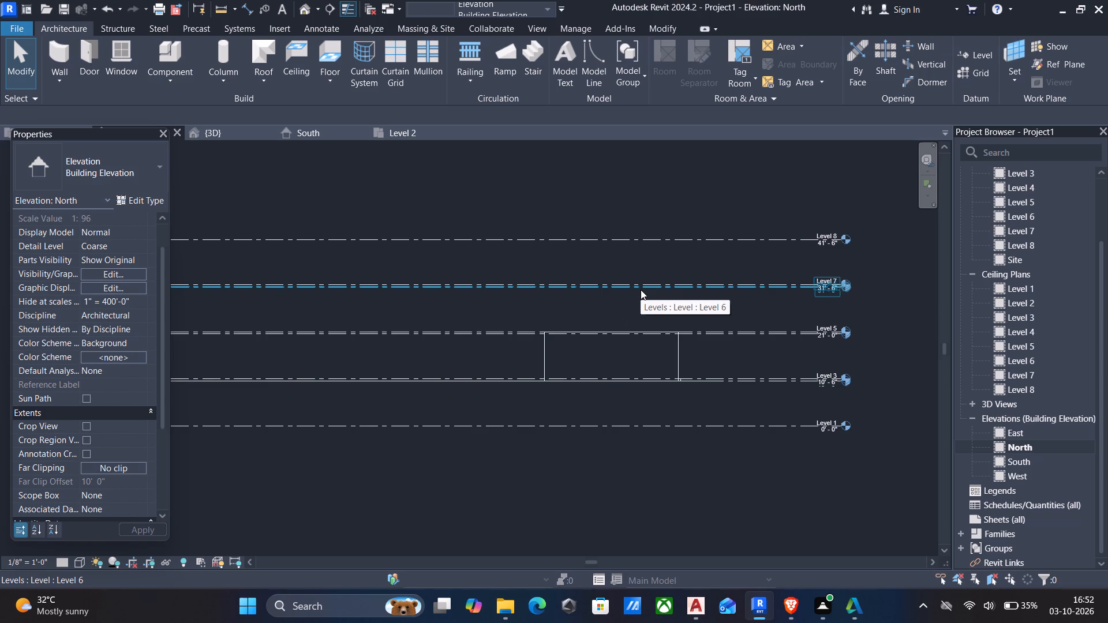
scroll(622, 329, "up", 4)
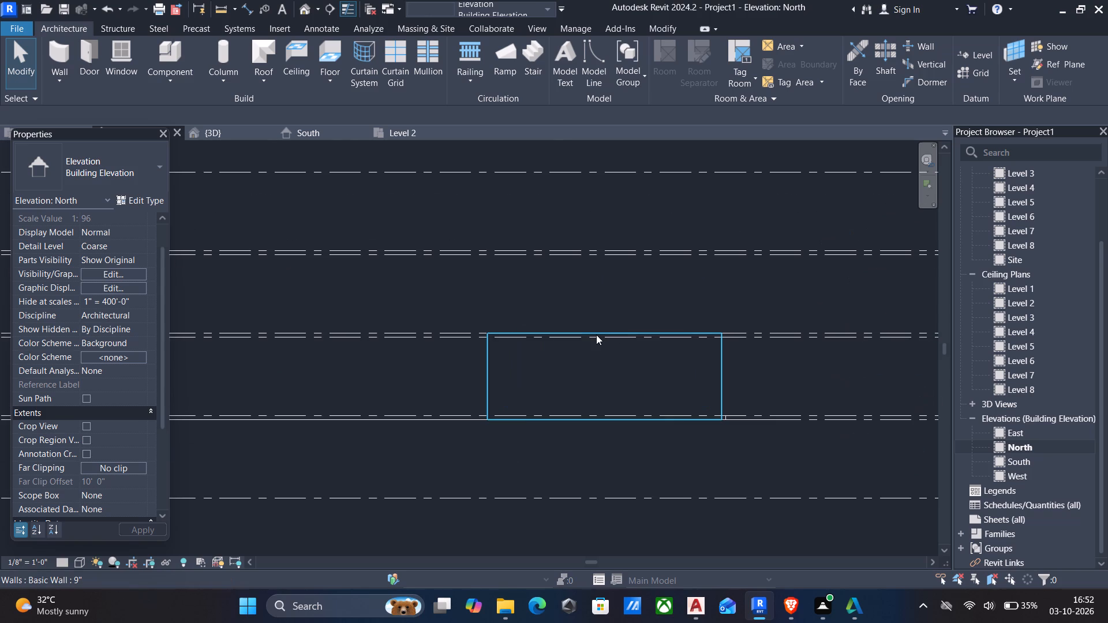
scroll(596, 335, "up", 4)
middle_click_drag(596, 335, 582, 291)
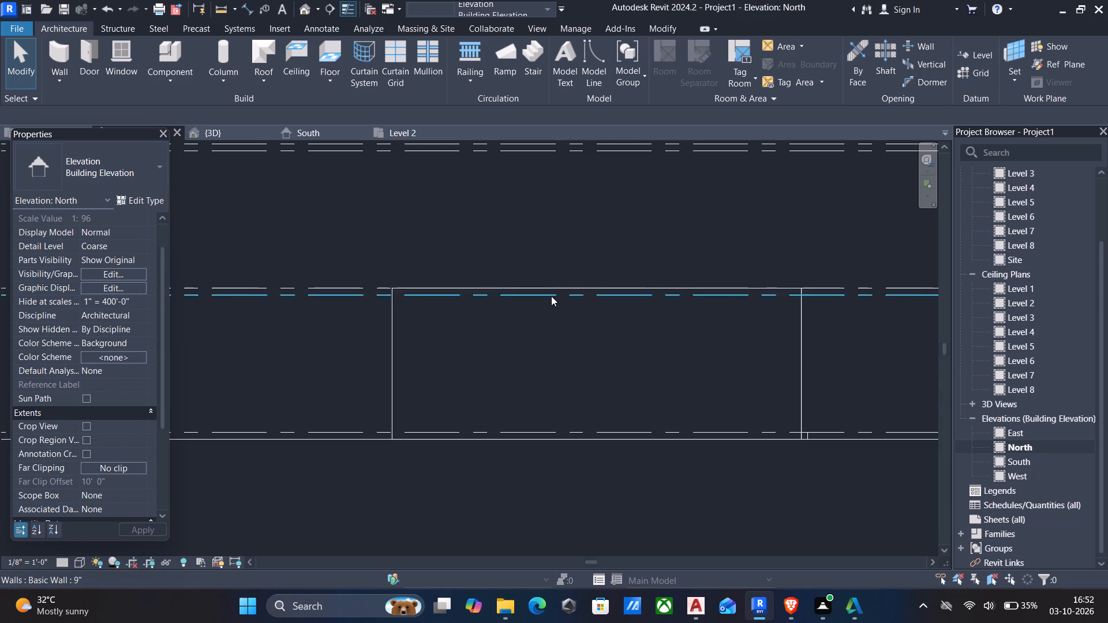
scroll(551, 296, "down", 4)
middle_click_drag(562, 303, 520, 313)
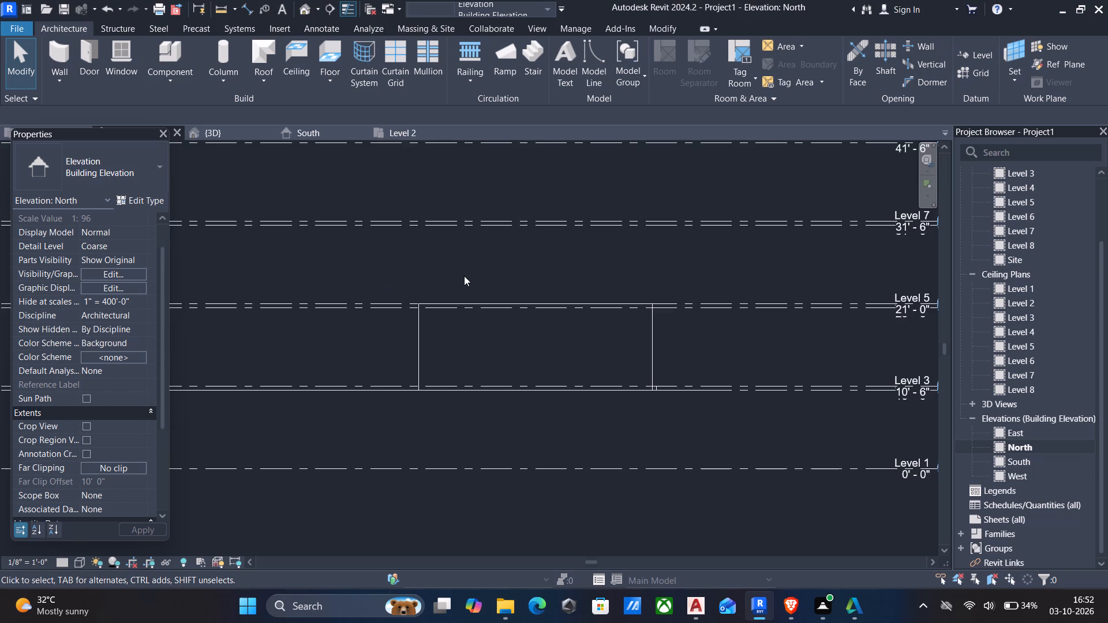
scroll(463, 276, "down", 2)
scroll(392, 287, "down", 1)
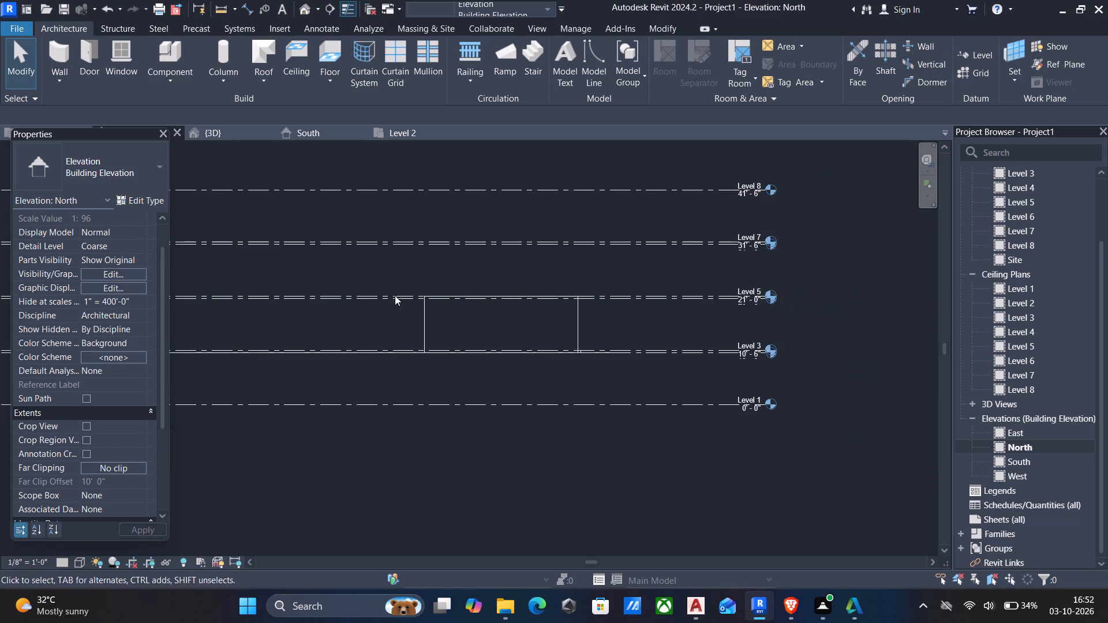
left_click_drag(407, 282, 429, 293)
left_click_drag(429, 293, 493, 273)
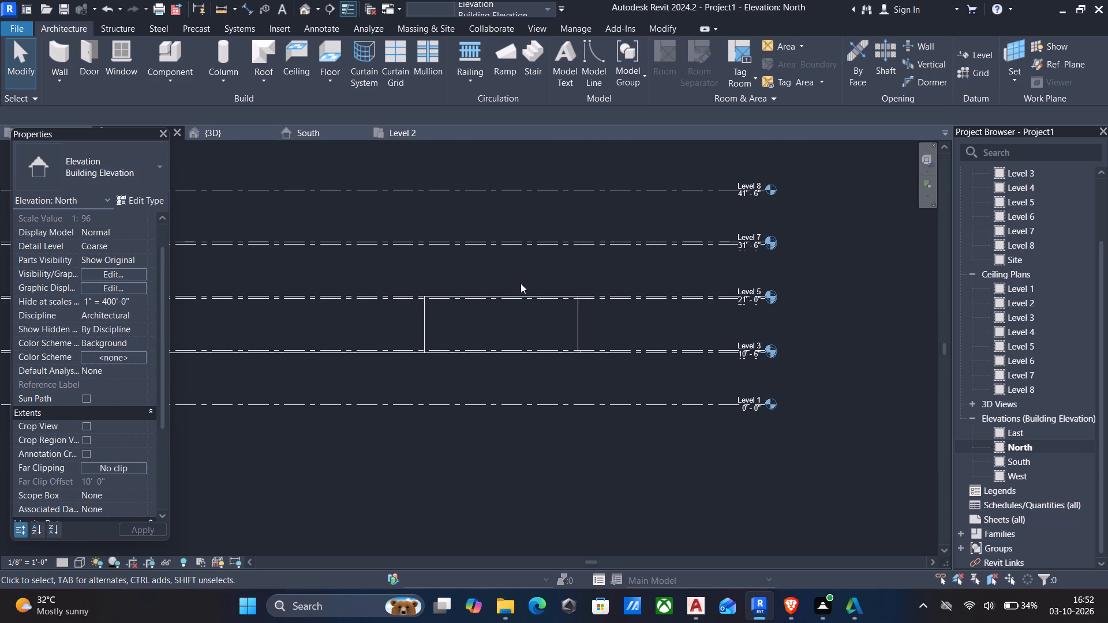
middle_click_drag(452, 286, 491, 294)
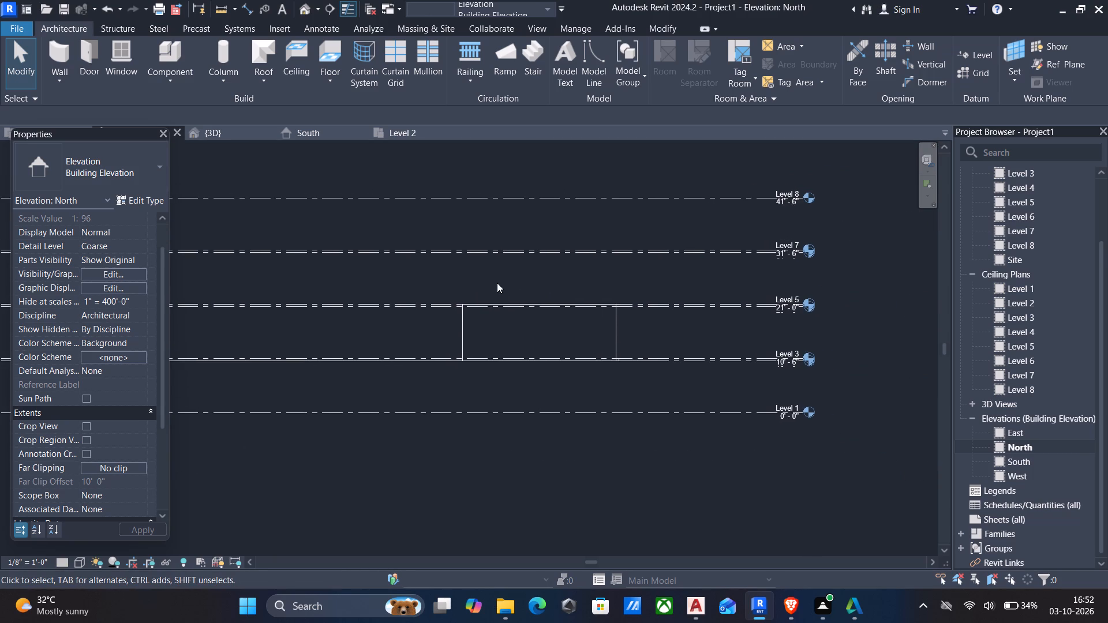
middle_click_drag(493, 281, 493, 325, "shift")
scroll(567, 333, "down", 2)
middle_click_drag(650, 335, 646, 304)
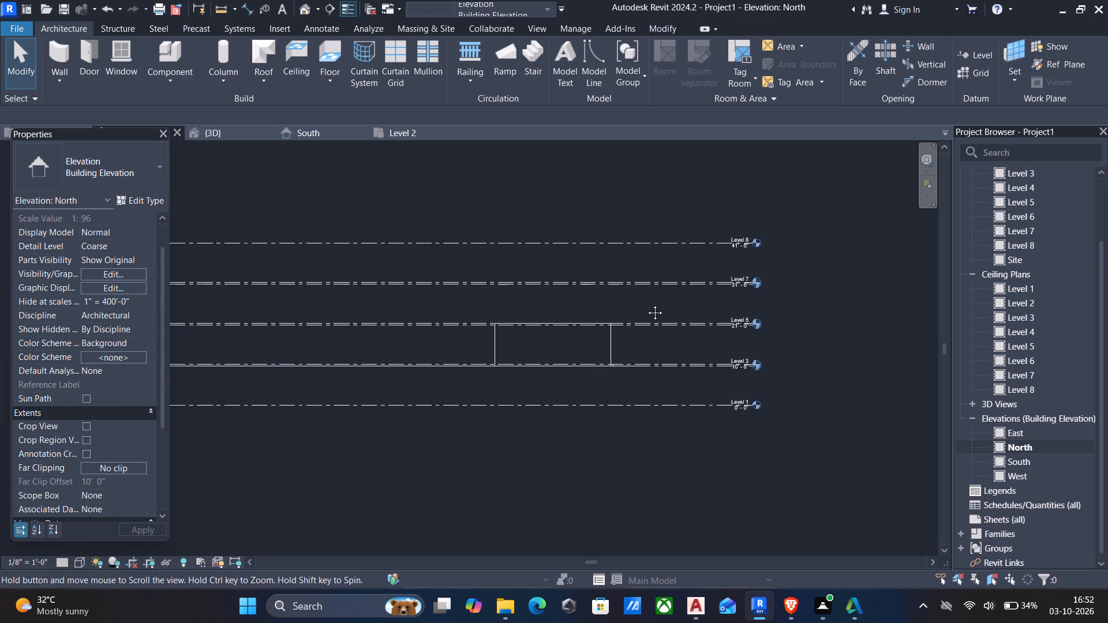
Open the 3D view and switch its visual style to shaded, framing the 9" wall above the imported plan.
middle_click_drag(646, 304, 645, 298)
scroll(1010, 323, "up", 8)
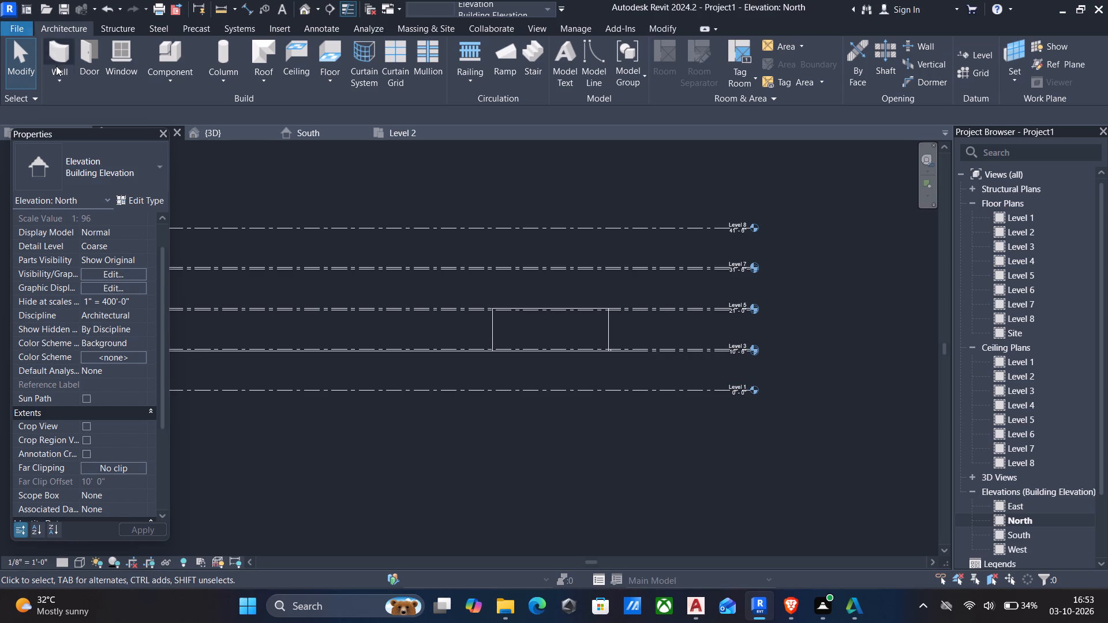
left_click(223, 130)
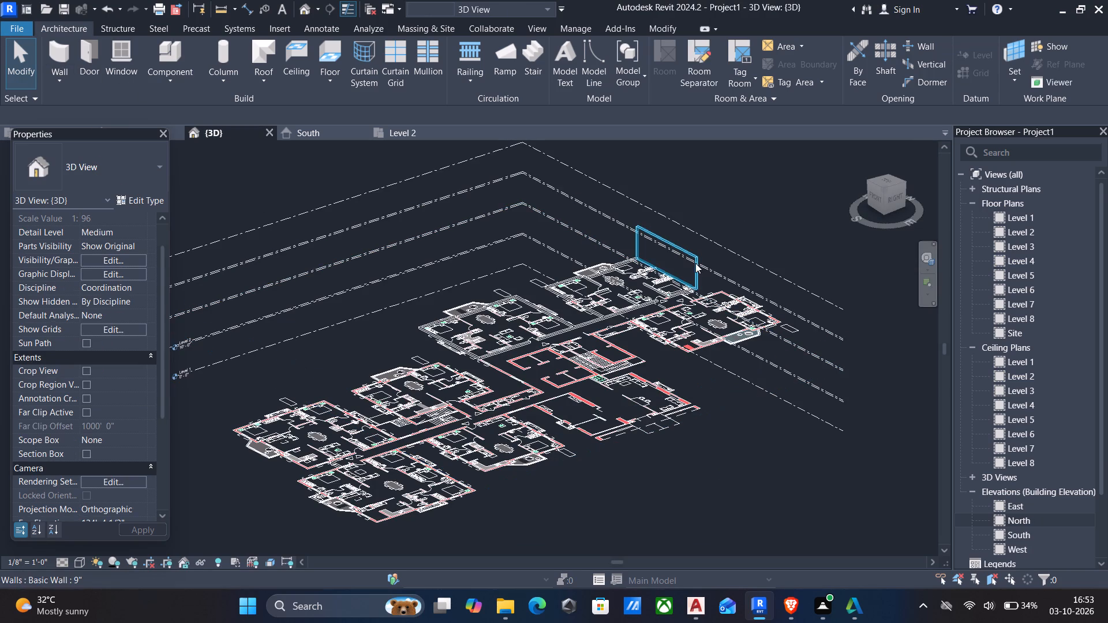
left_click(77, 564)
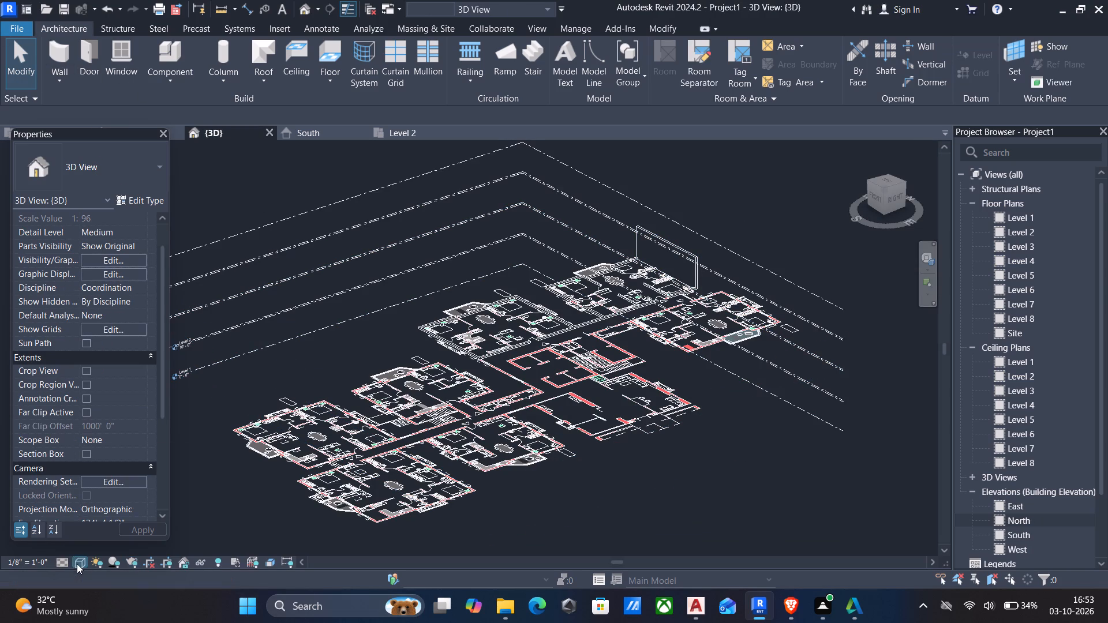
left_click(108, 504)
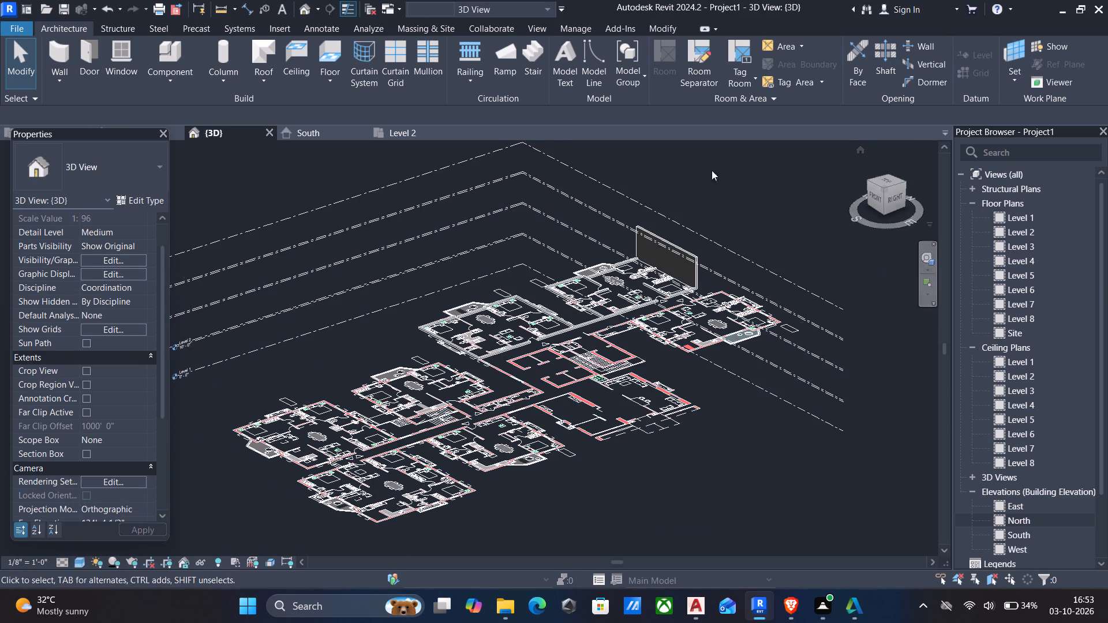
scroll(588, 208, "up", 3)
scroll(651, 305, "up", 5)
scroll(662, 306, "down", 7)
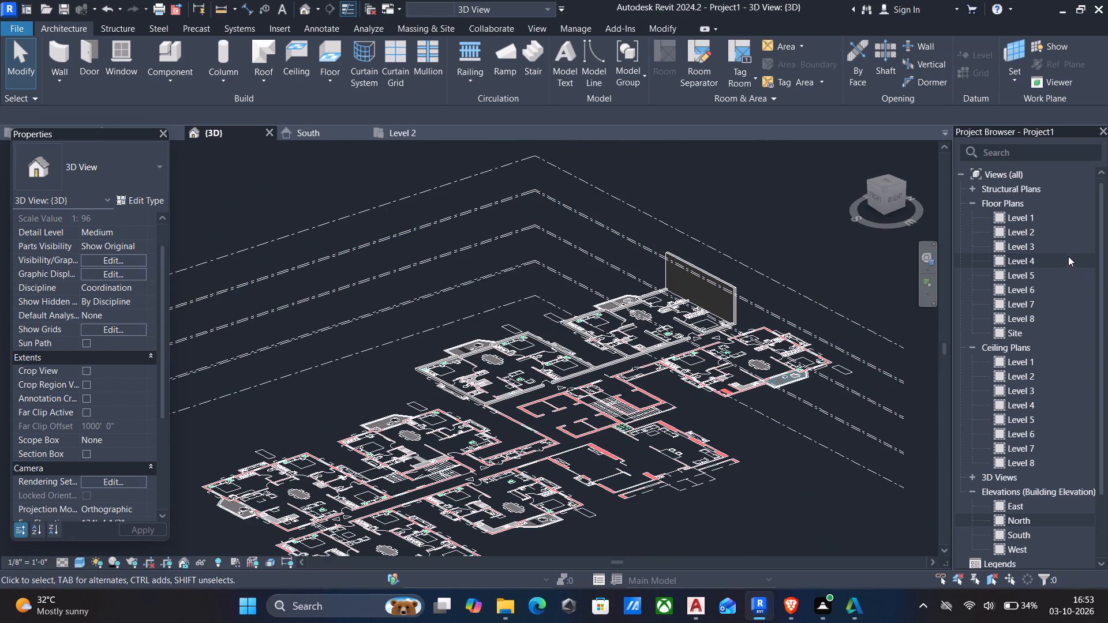
Open the Level 2 floor plan and the Level 2 ceiling plan and look over both.
double_click(1035, 234)
scroll(508, 273, "down", 3)
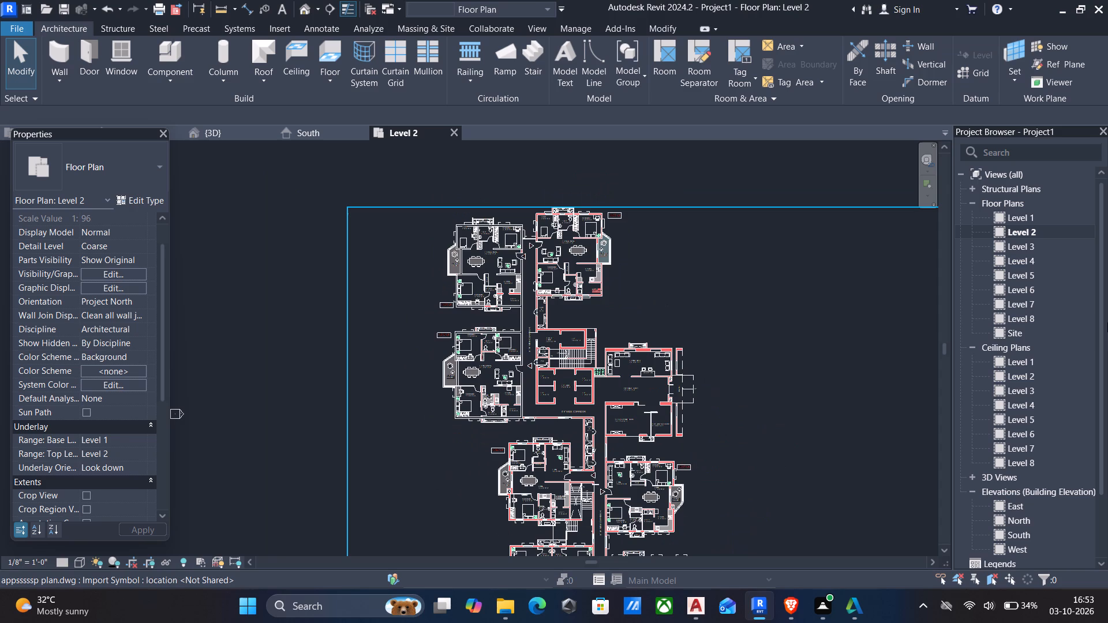
double_click(1019, 380)
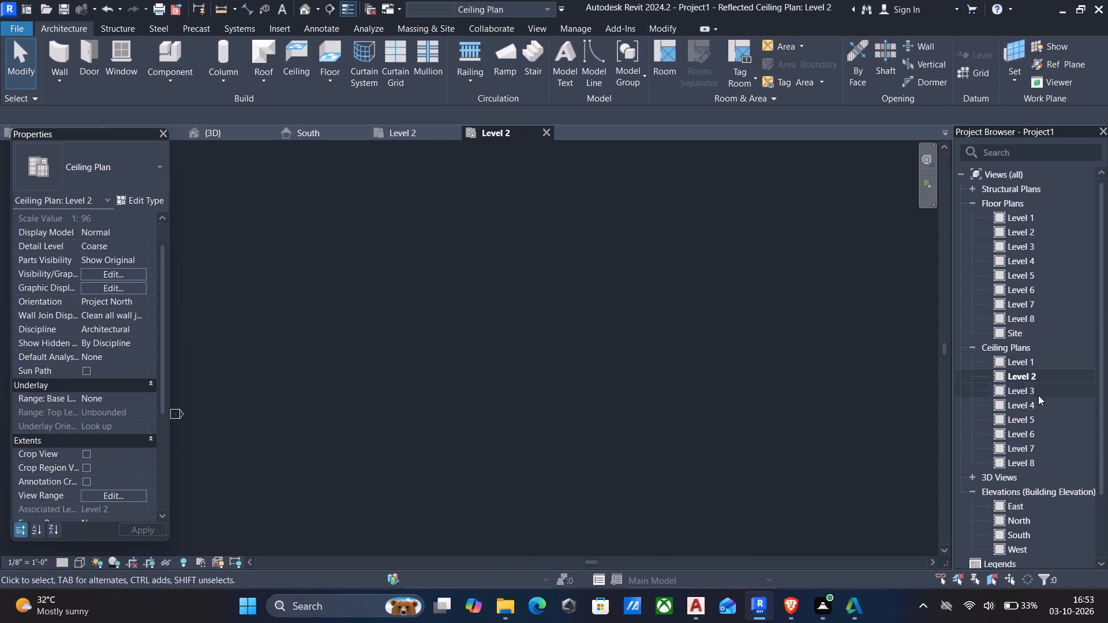
scroll(618, 351, "down", 5)
scroll(1049, 478, "down", 3)
In the North elevation, lower the 9" wall's top edge to the Level 4 line, giving a 10' 0" top offset, and check it in 3D.
double_click(1029, 449)
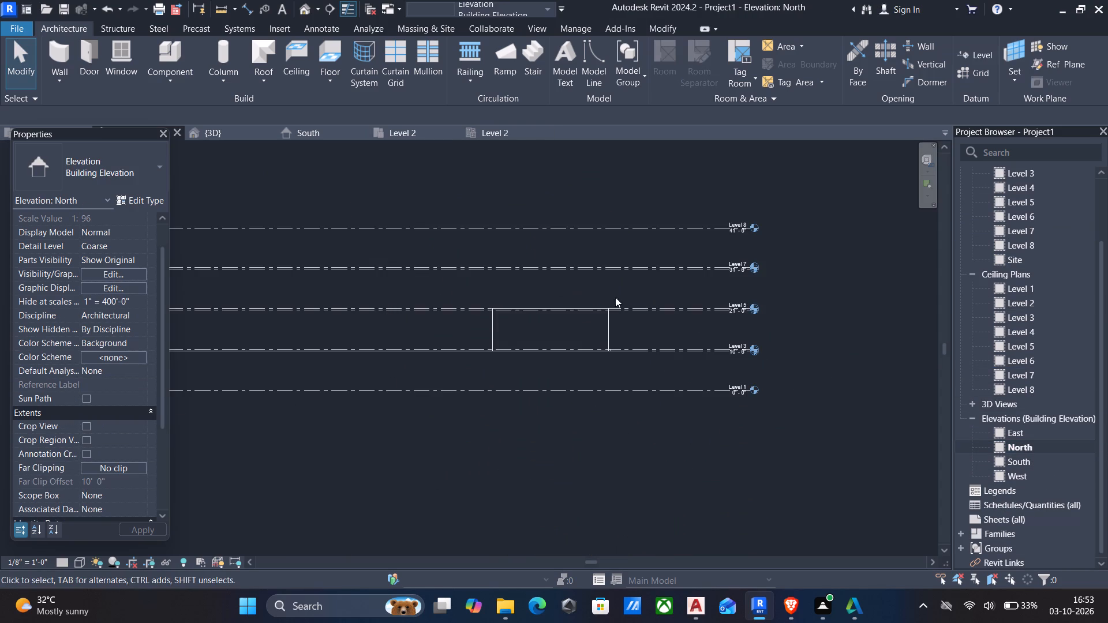
scroll(605, 309, "up", 4)
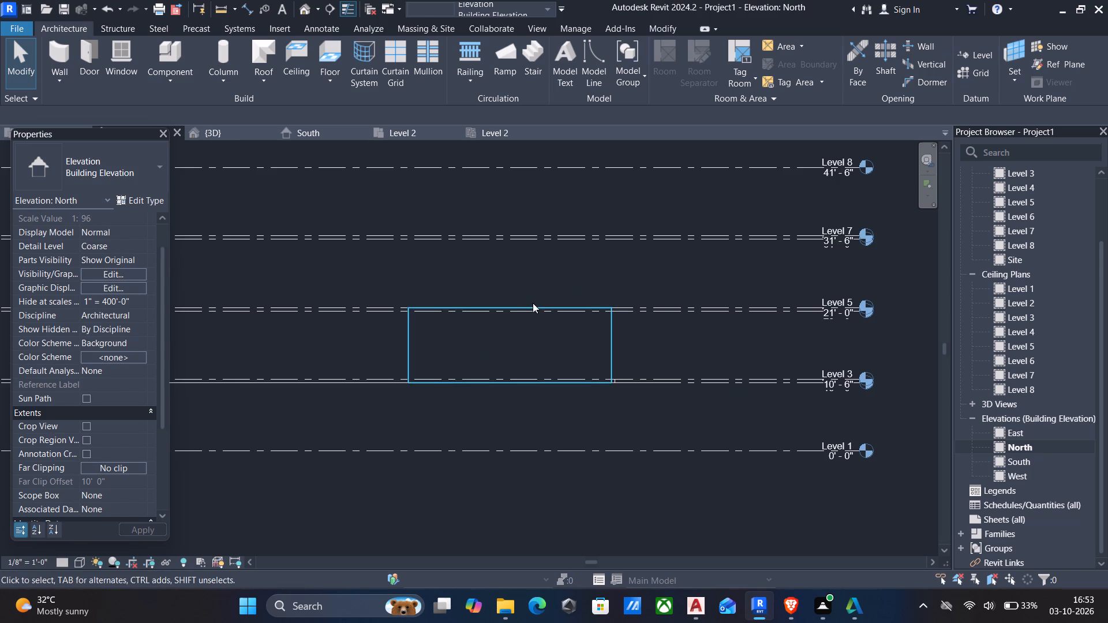
left_click(533, 303)
scroll(533, 309, "up", 5)
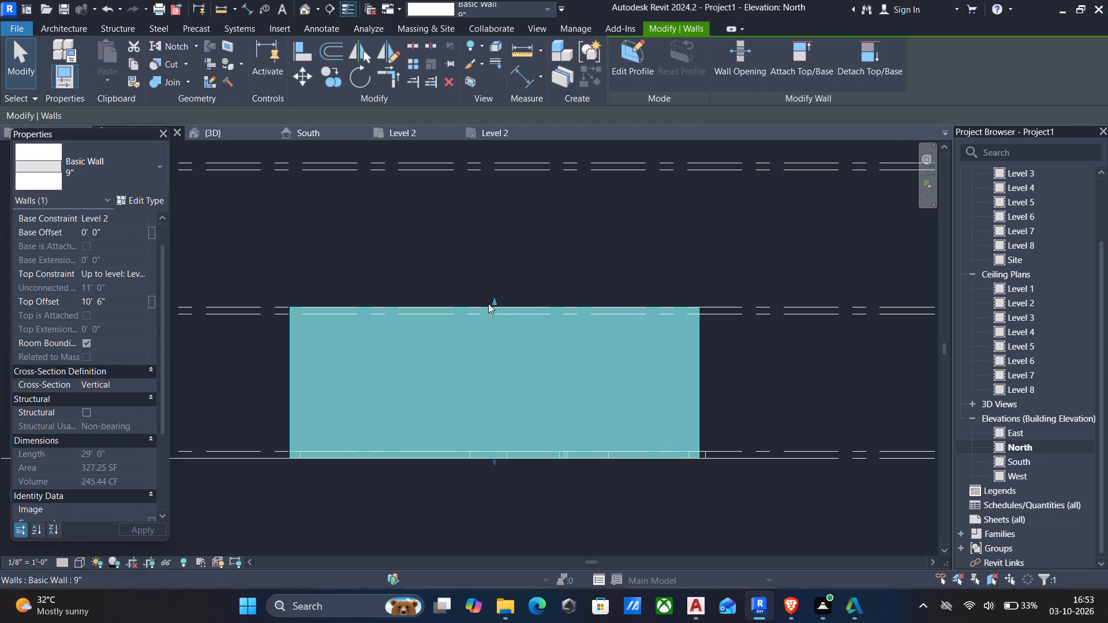
left_click_drag(496, 300, 495, 308)
scroll(495, 308, "down", 3)
key("Escape")
scroll(493, 317, "down", 7)
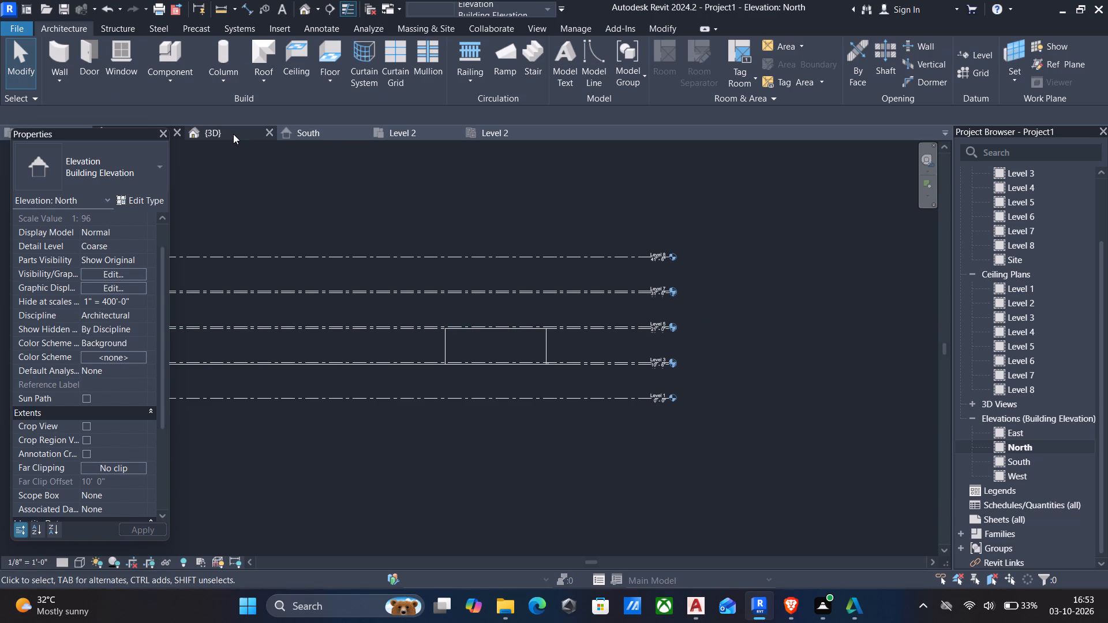
left_click(229, 133)
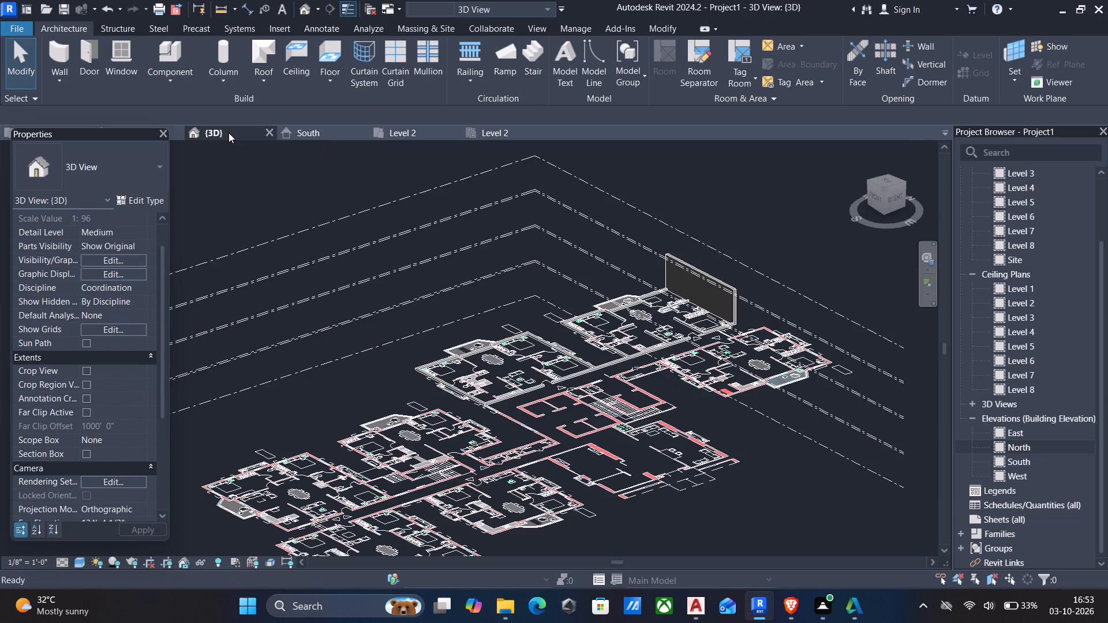
scroll(234, 138, "down", 4)
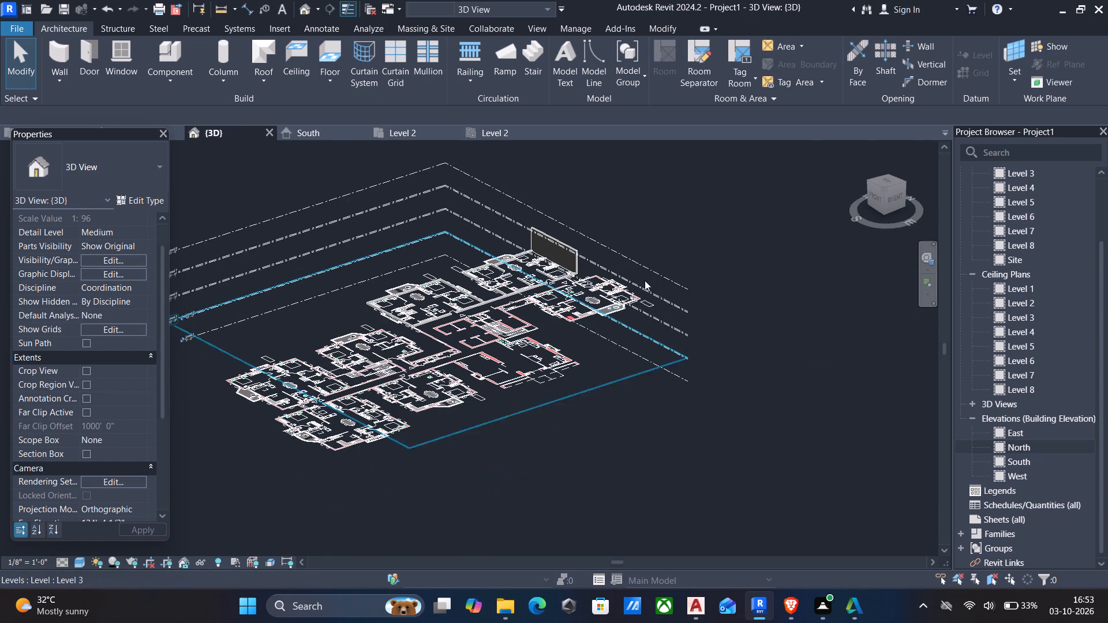
scroll(1044, 207, "up", 6)
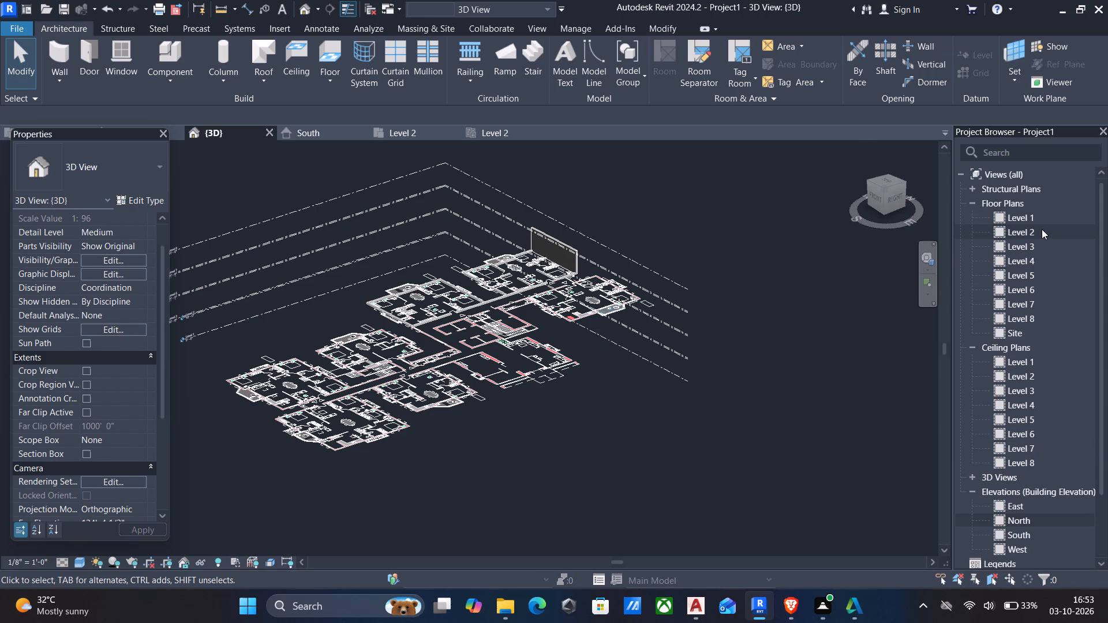
From the Level 2 floor plan, set the top constraint of all 4.5" walls to Level 4 and check them in South elevation and 3D.
double_click(1035, 230)
scroll(564, 247, "up", 1)
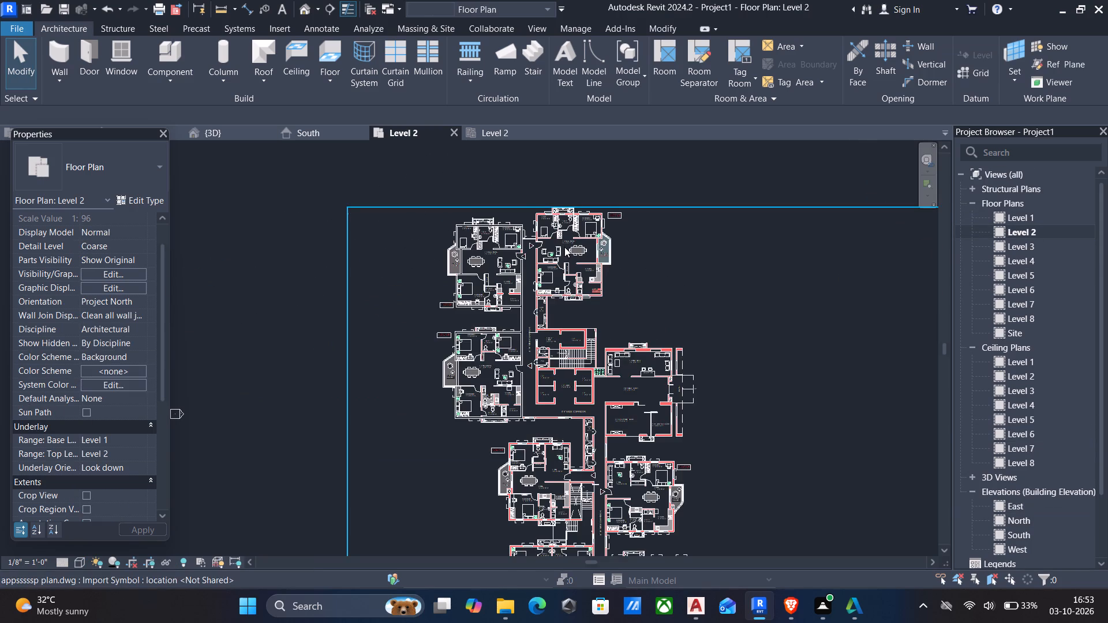
scroll(564, 247, "up", 4)
middle_click_drag(529, 228, 609, 219)
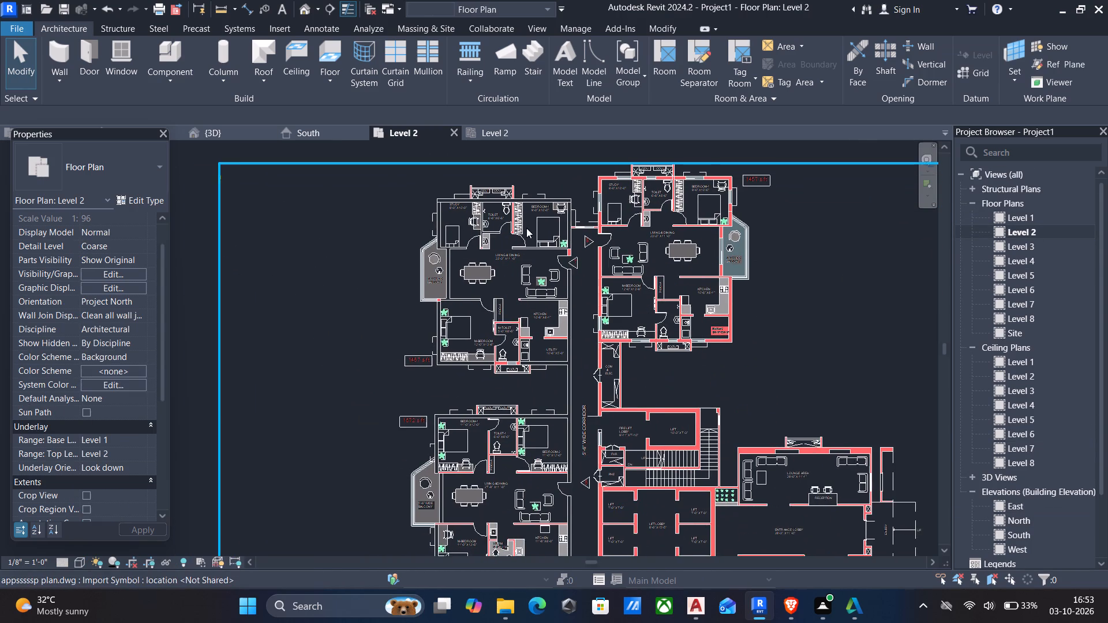
scroll(525, 243, "up", 1)
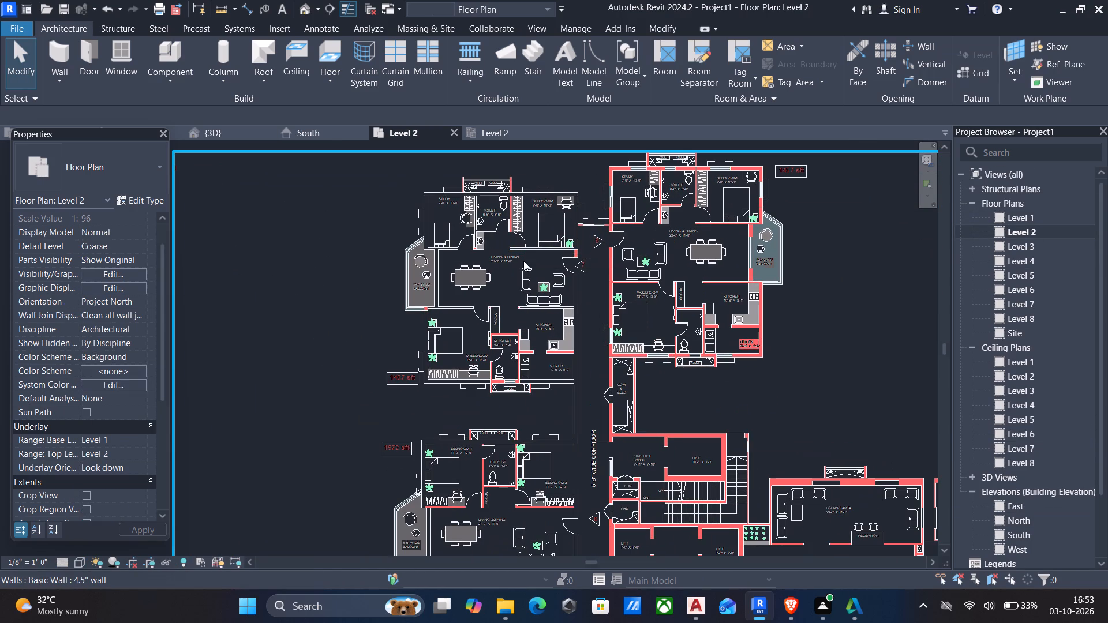
left_click(523, 251)
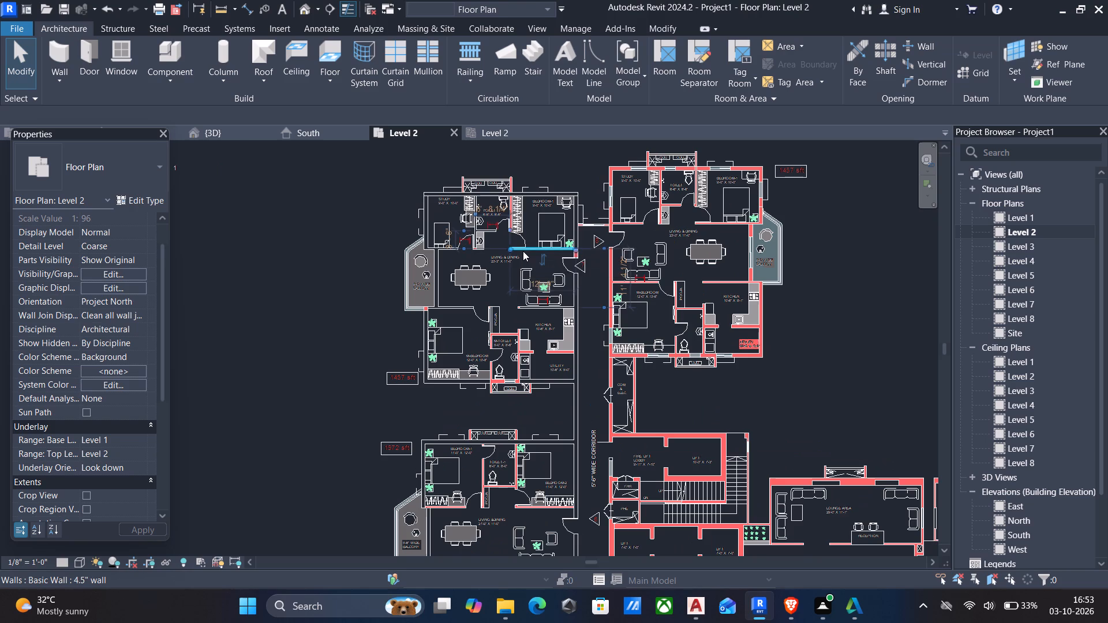
type("sa")
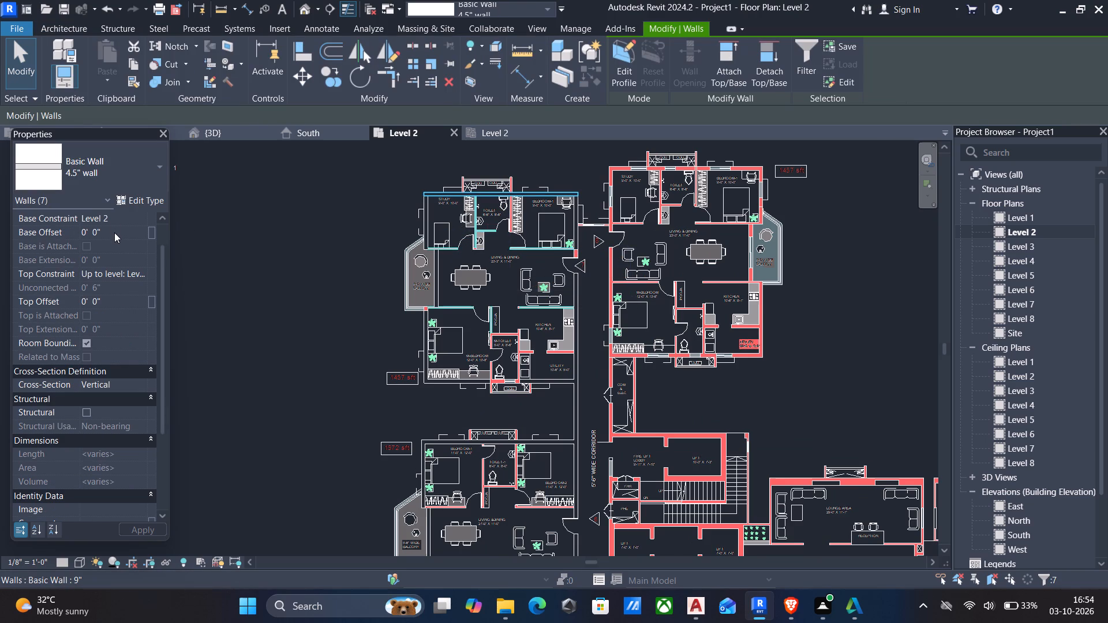
left_click(141, 272)
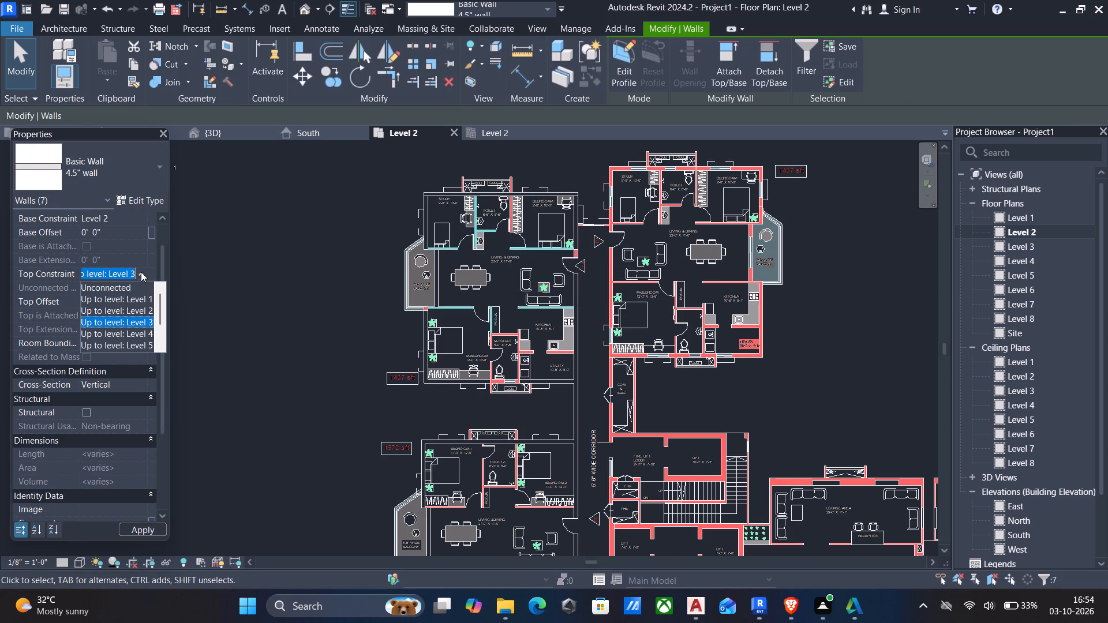
left_click(136, 333)
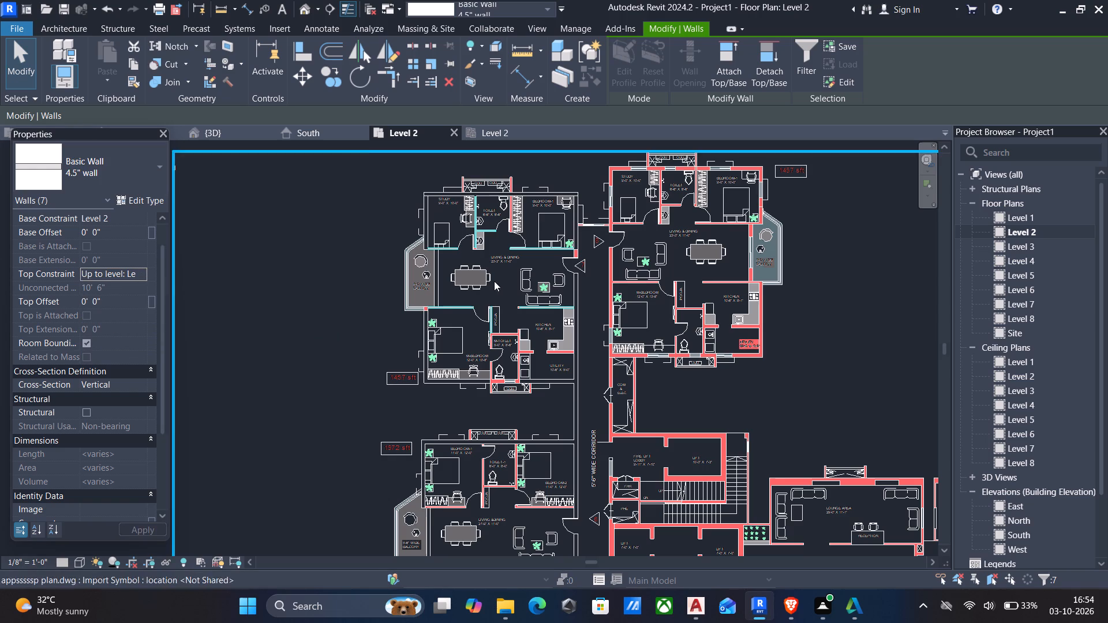
double_click(1008, 534)
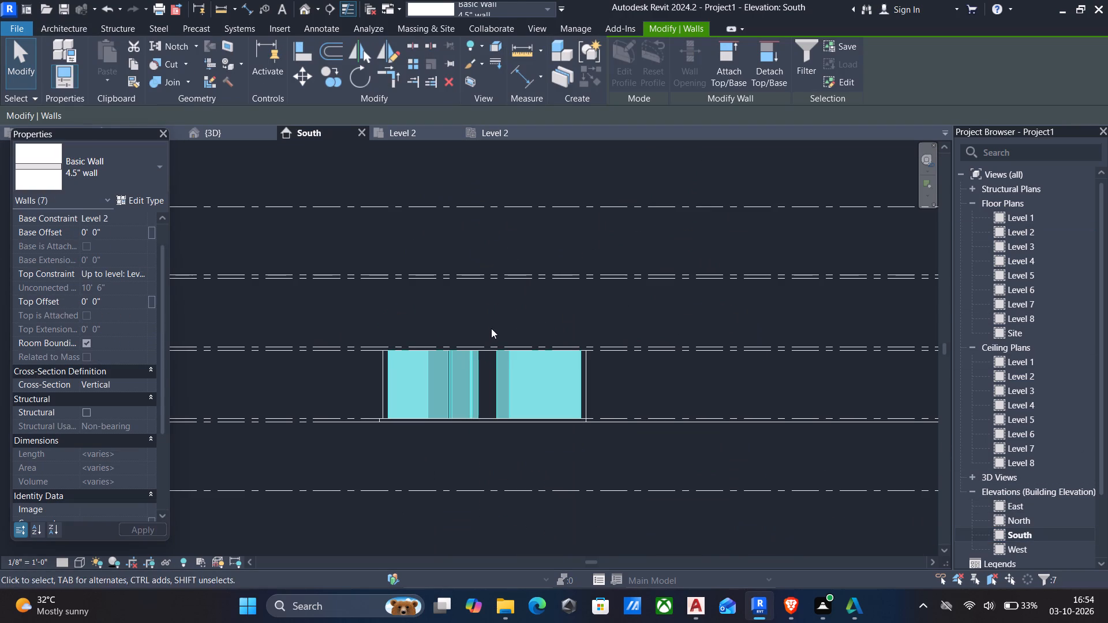
left_click(241, 127)
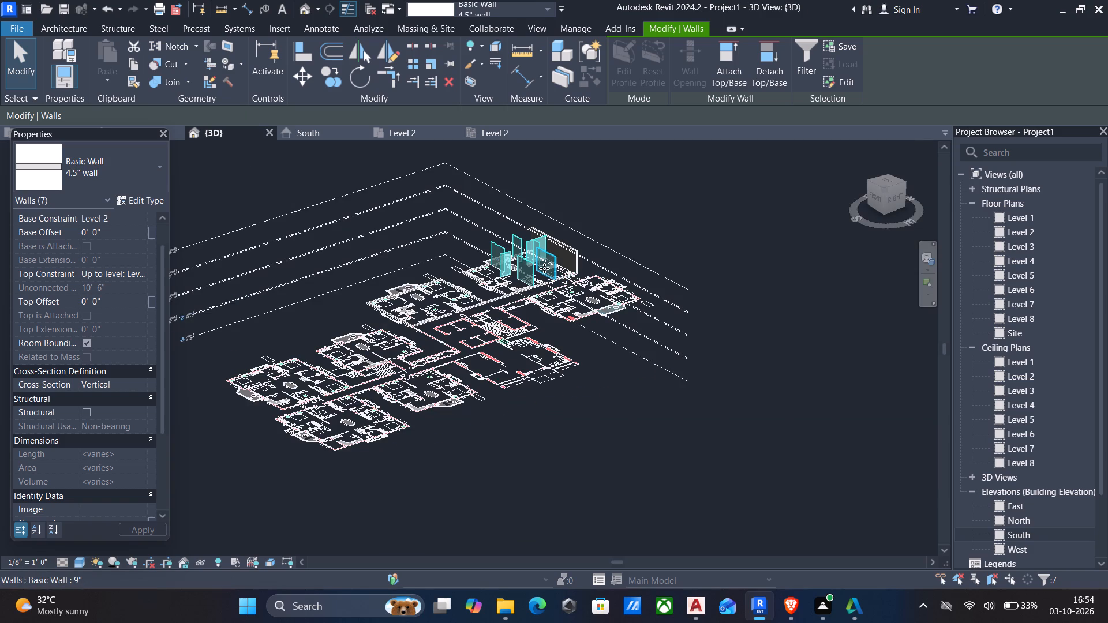
key("Escape")
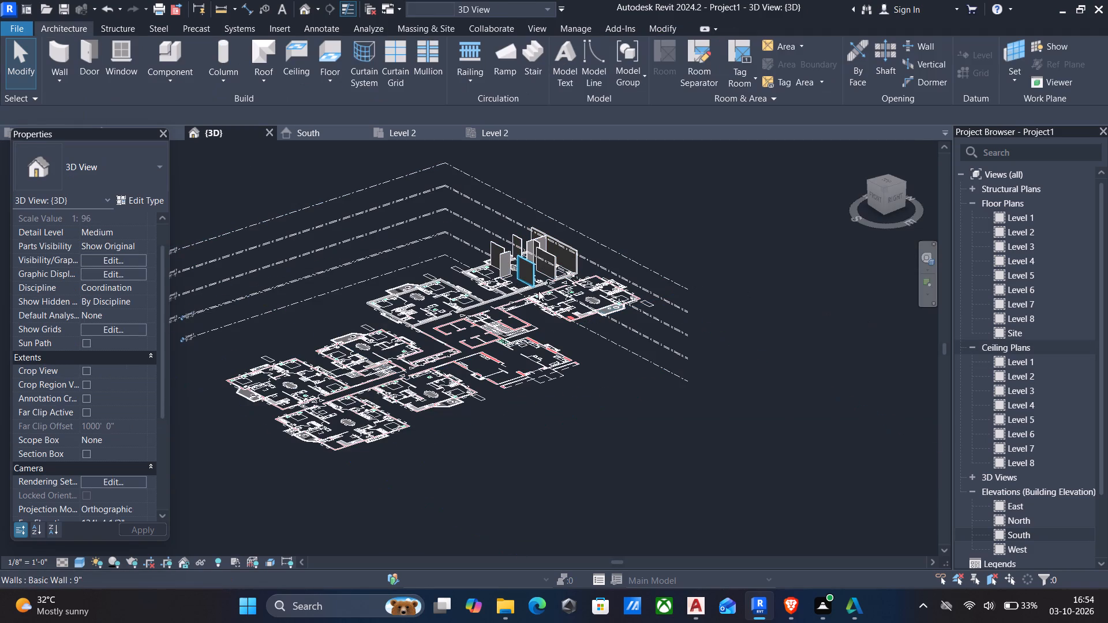
In the 3D view, select all instances of the 9" wall type and set their top constraint to Level 4.
scroll(548, 278, "up", 1)
left_click(583, 260)
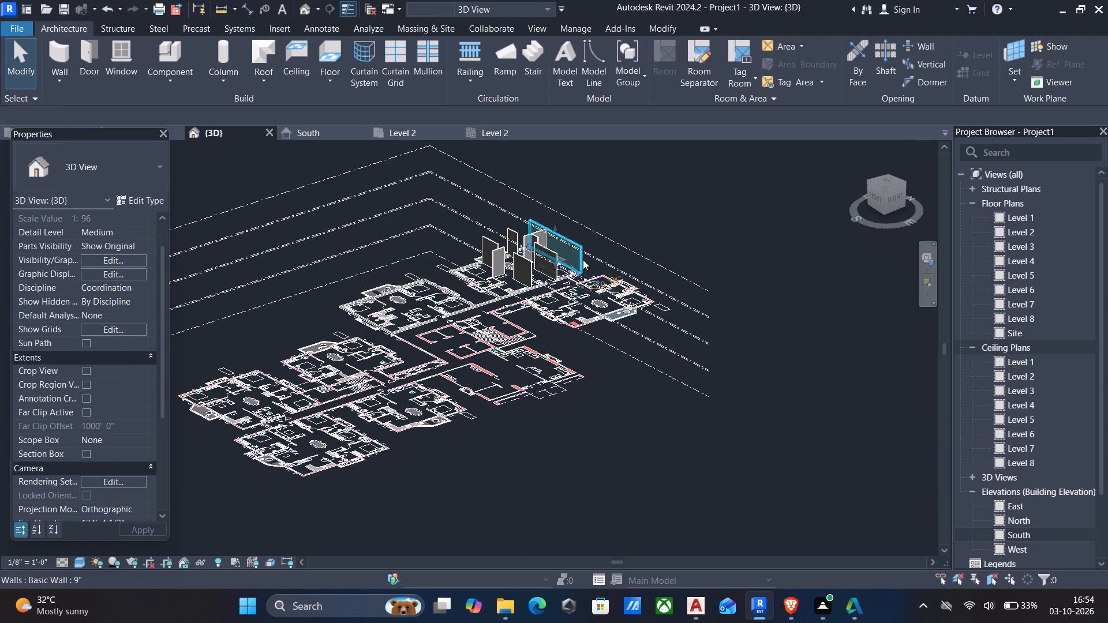
type("sa")
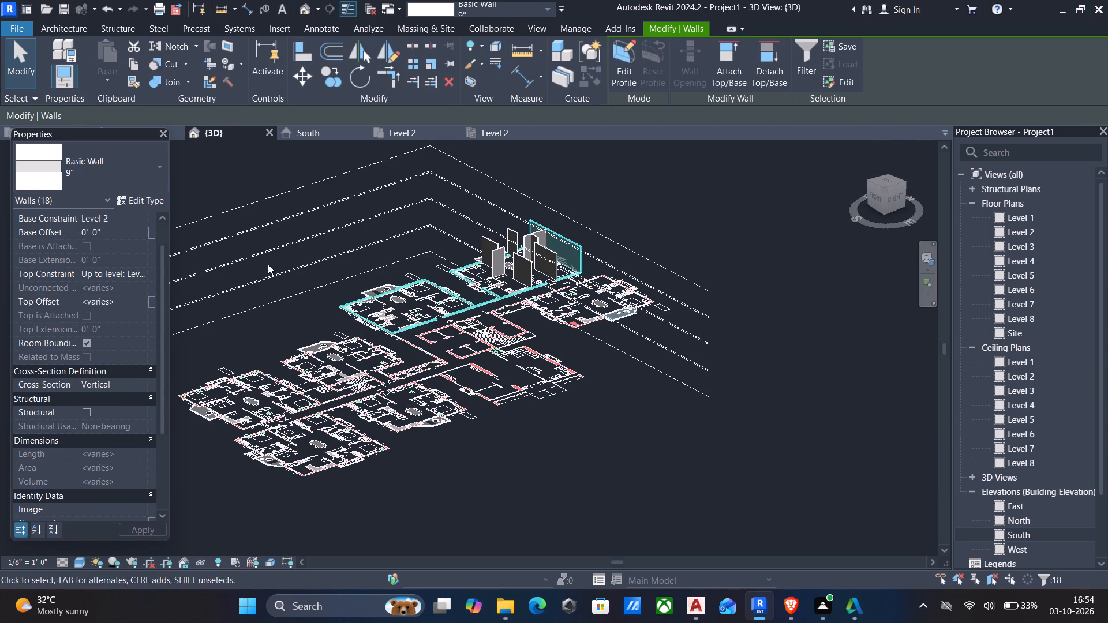
left_click(147, 271)
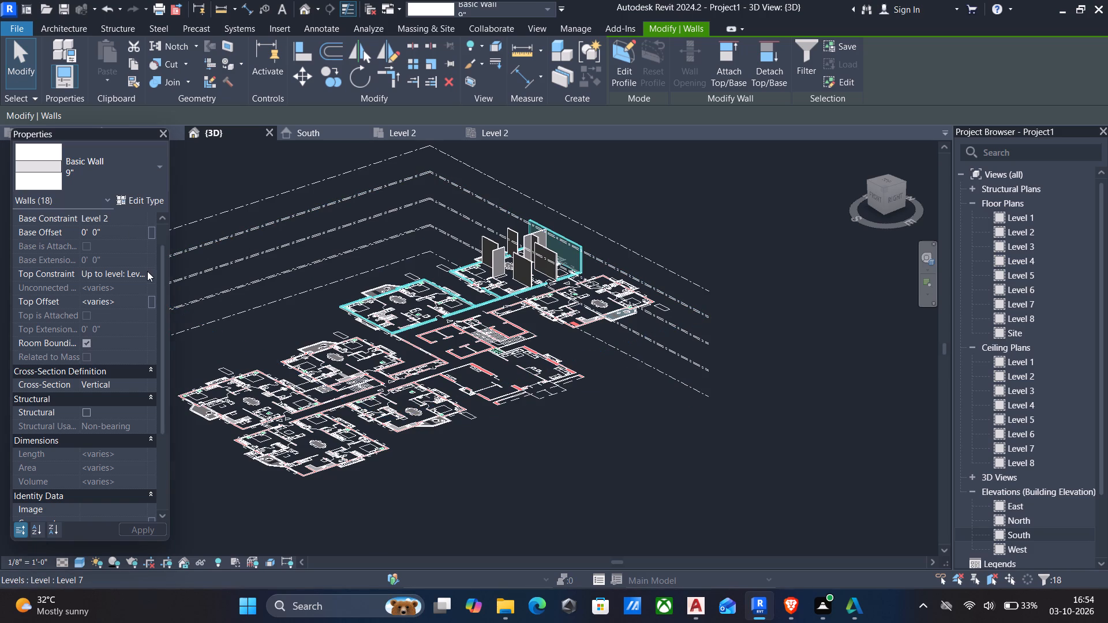
left_click(142, 276)
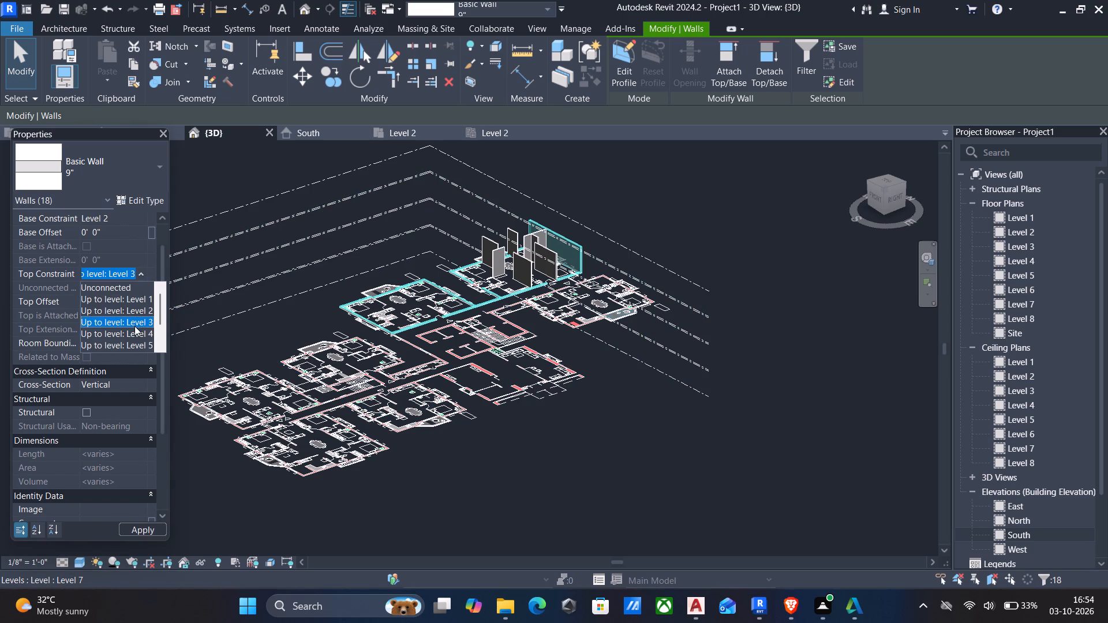
left_click(133, 331)
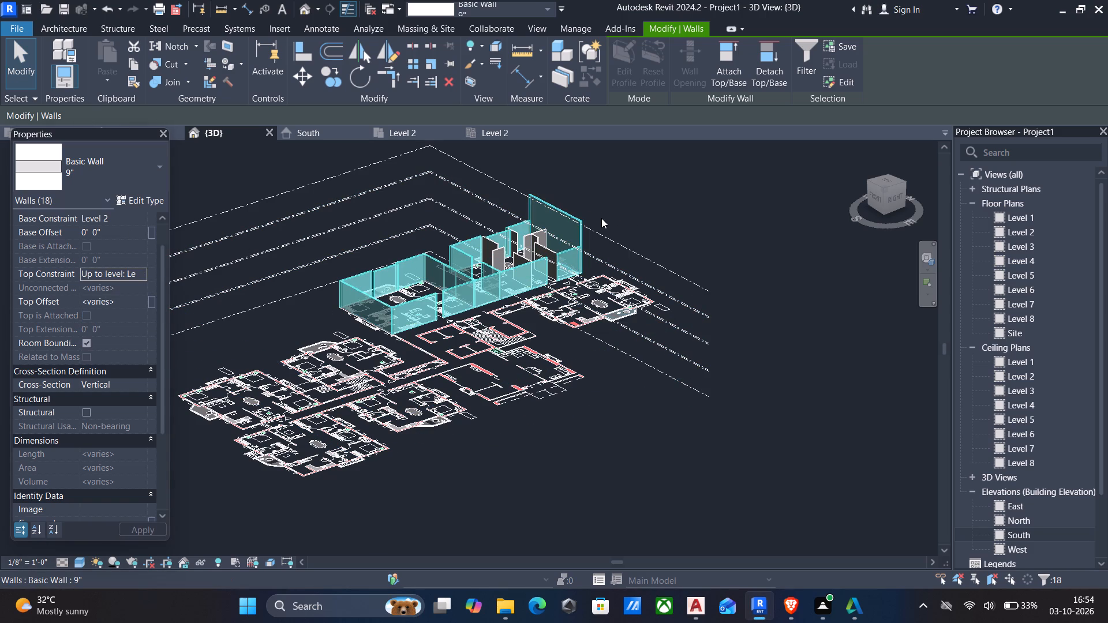
key("Escape")
Set the top constraint of the over-tall 9" end wall to Level 3, then deselect it.
left_click(572, 217)
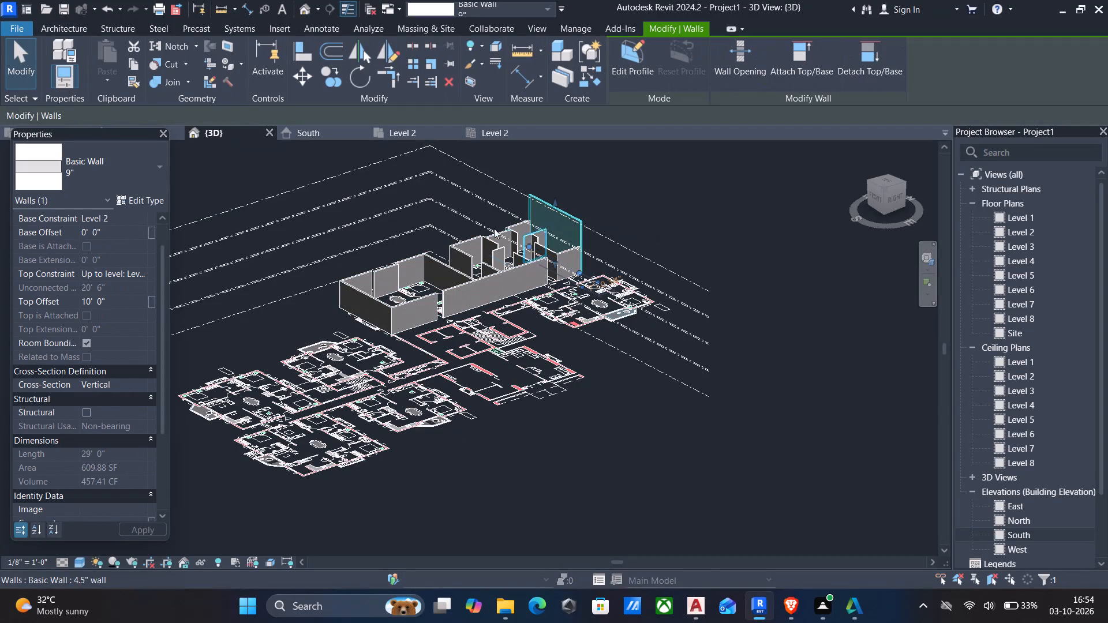
left_click(147, 274)
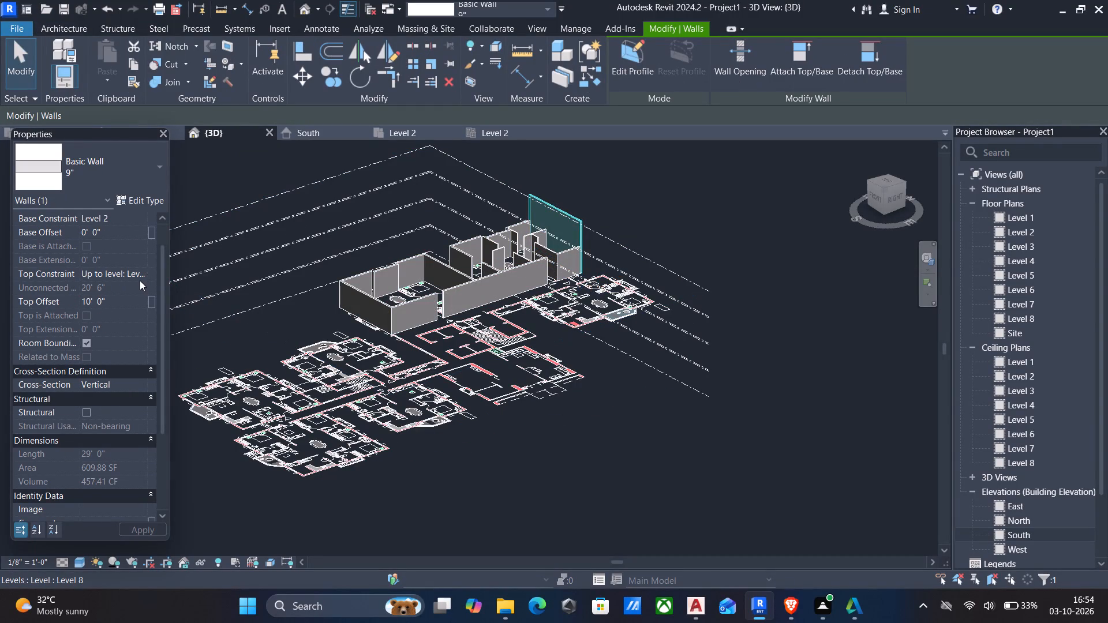
left_click(144, 273)
left_click(138, 322)
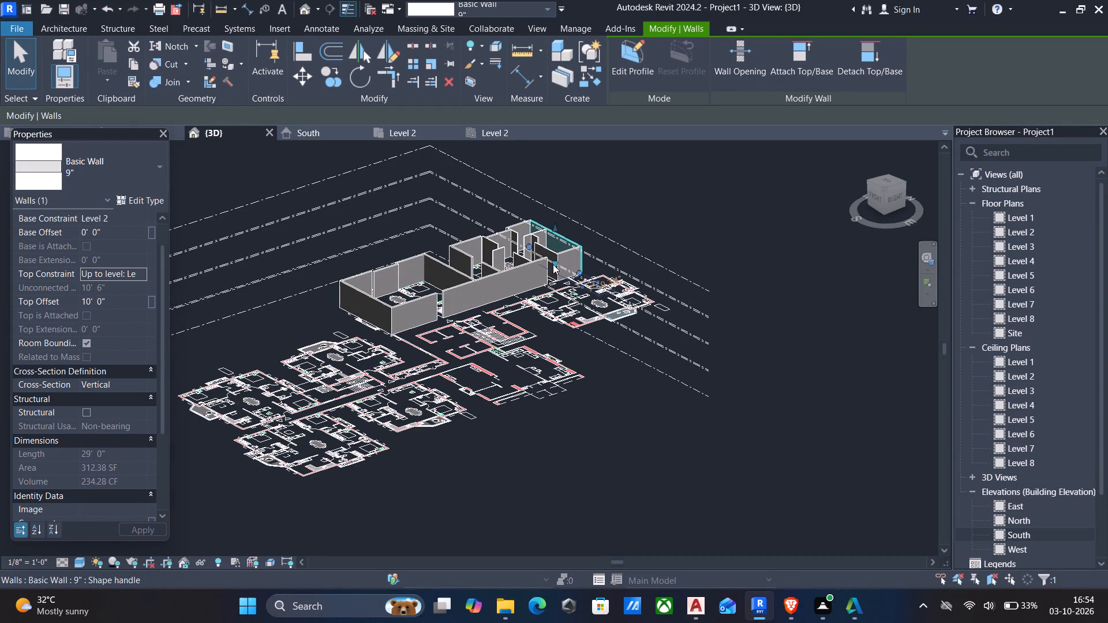
key("Escape")
Orbit the 3D view to examine the wall heights against the levels from the building's long side.
middle_click_drag(571, 219, 571, 219, "shift")
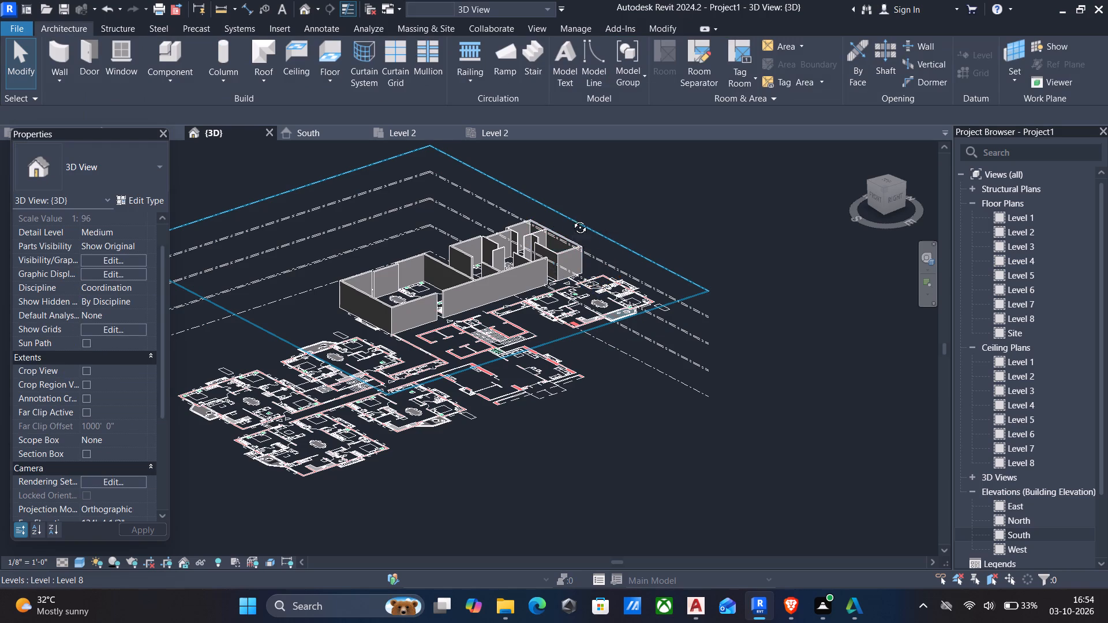
middle_click_drag(571, 219, 494, 230, "shift")
scroll(577, 261, "down", 1)
middle_click_drag(582, 261, 487, 287)
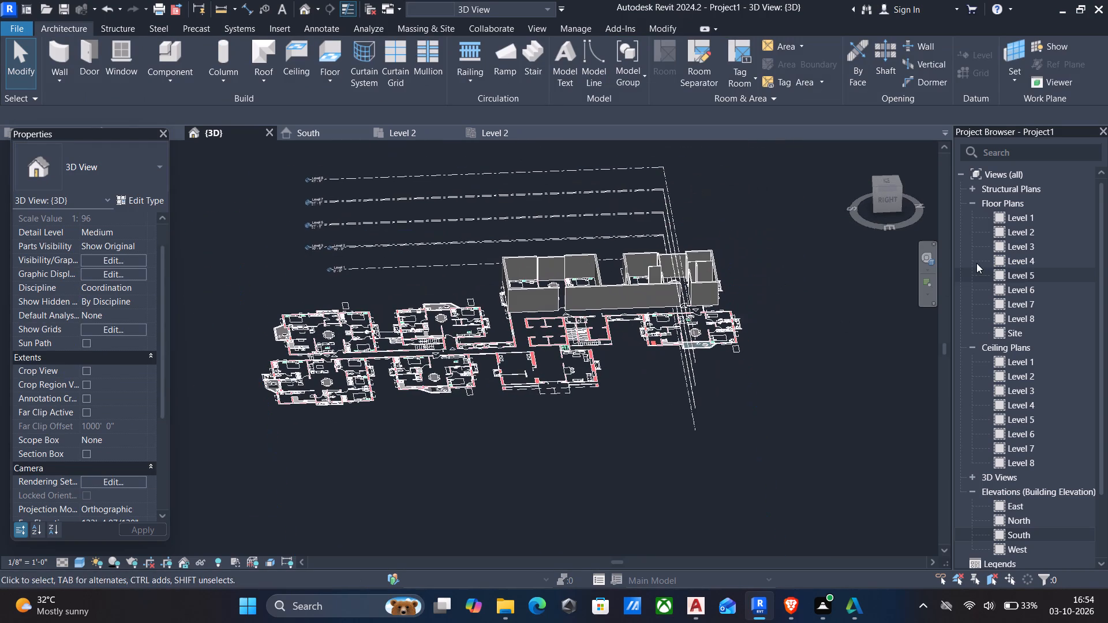
Examine the walls' base and top edges against the level lines in the South elevation.
scroll(1017, 281, "down", 3)
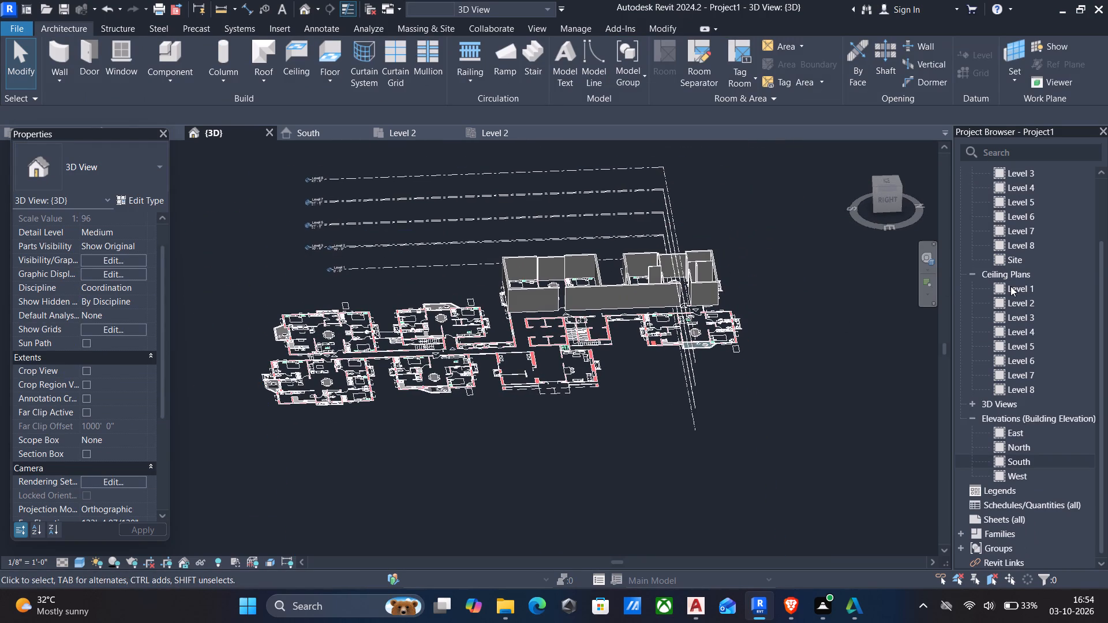
scroll(1024, 286, "up", 4)
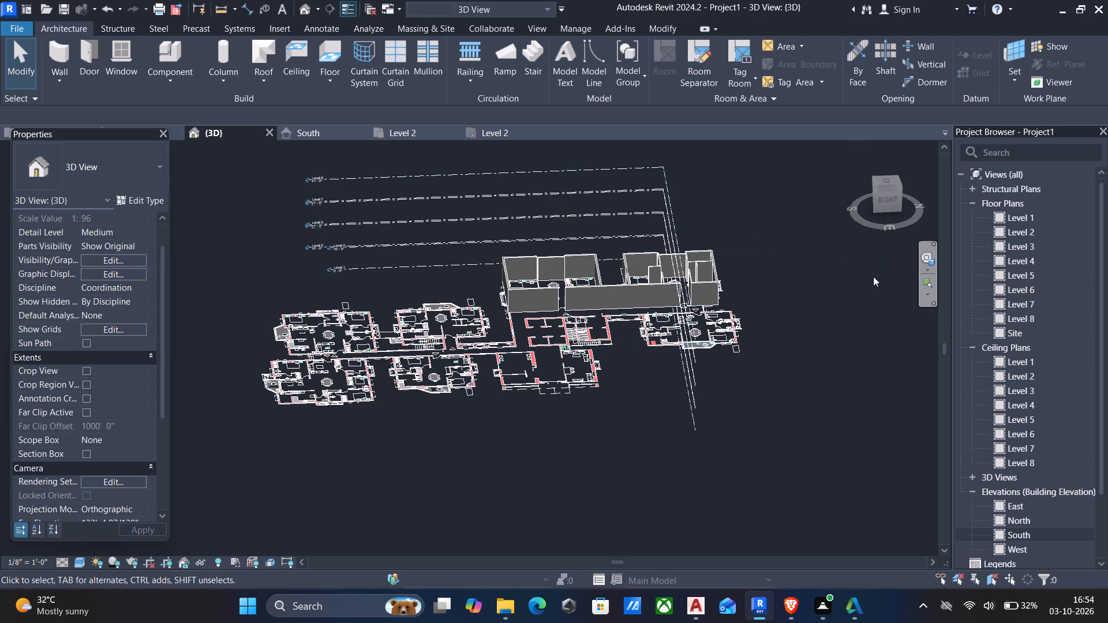
middle_click_drag(873, 276, 833, 286)
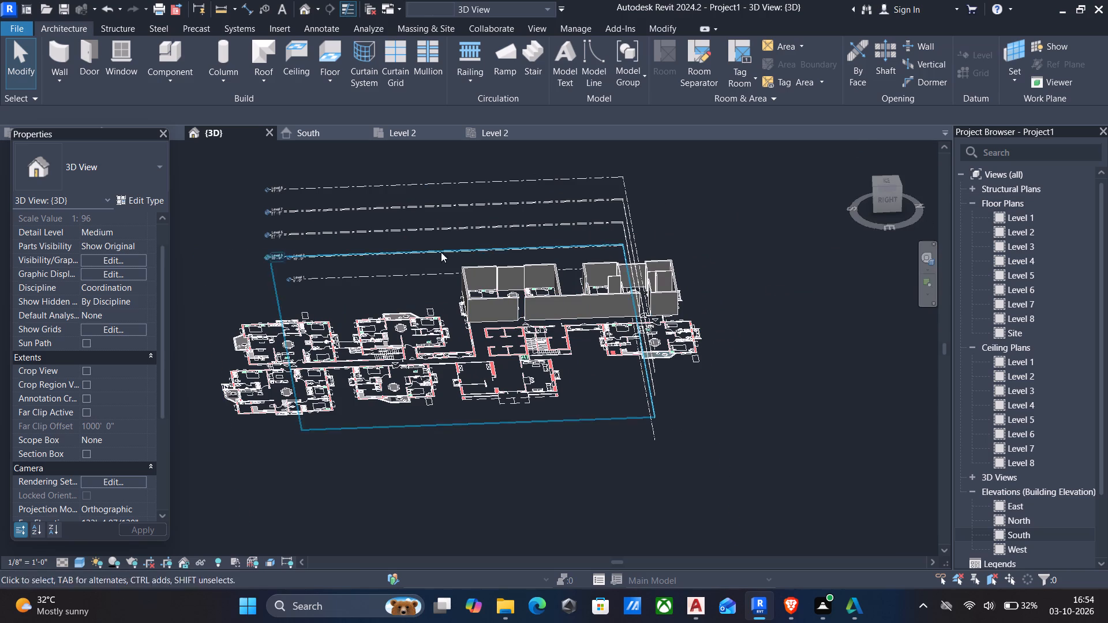
scroll(1027, 416, "down", 2)
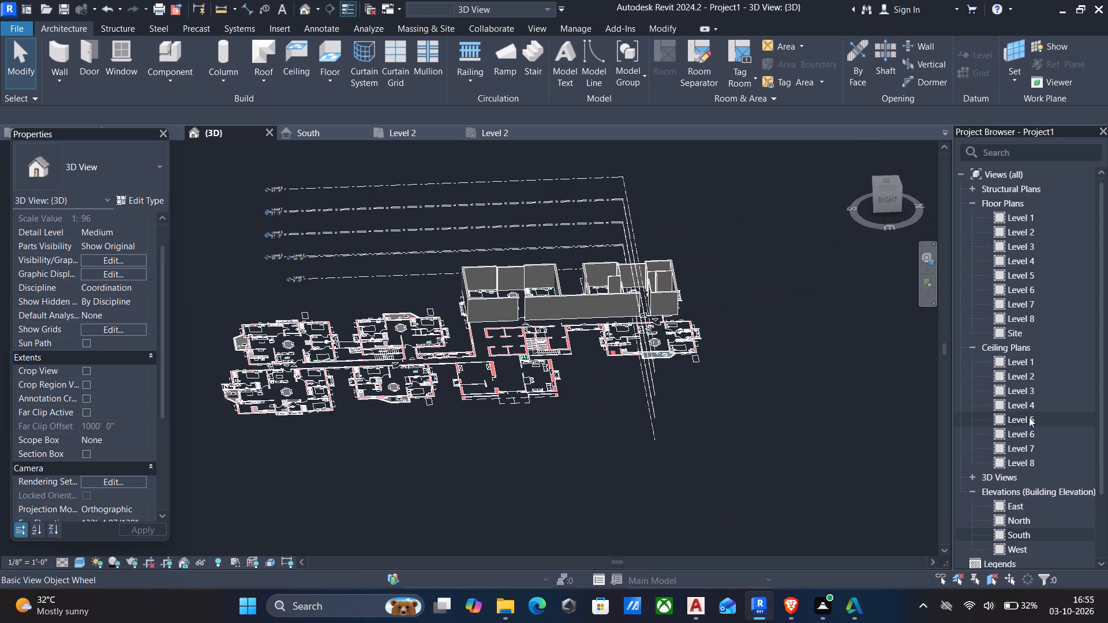
double_click(1027, 459)
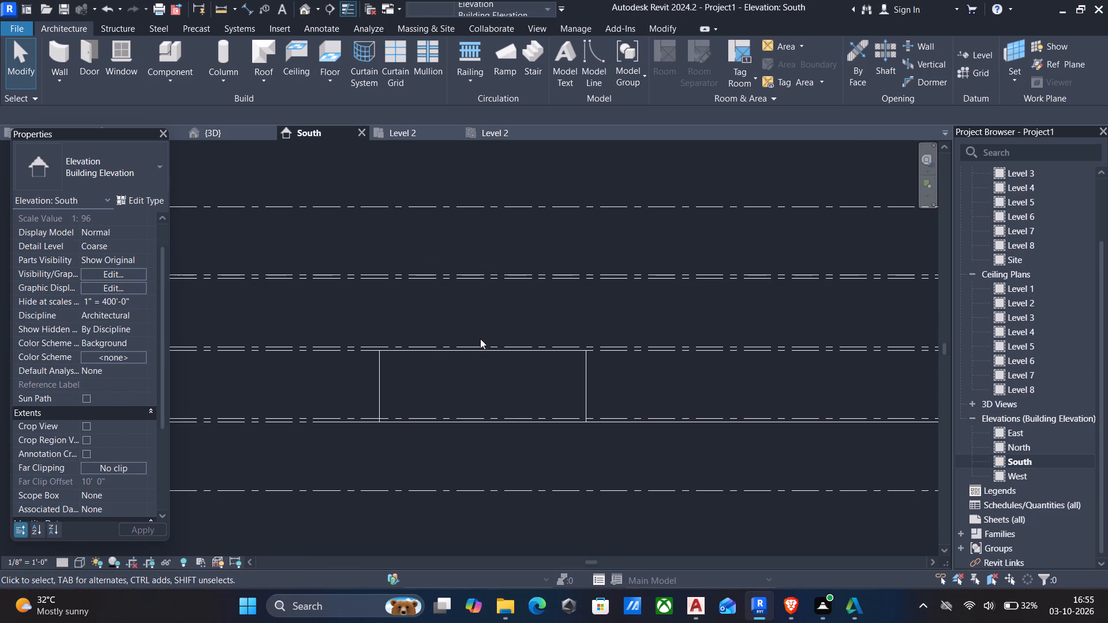
scroll(529, 347, "up", 3)
scroll(554, 351, "down", 1)
middle_click_drag(555, 351, 598, 278)
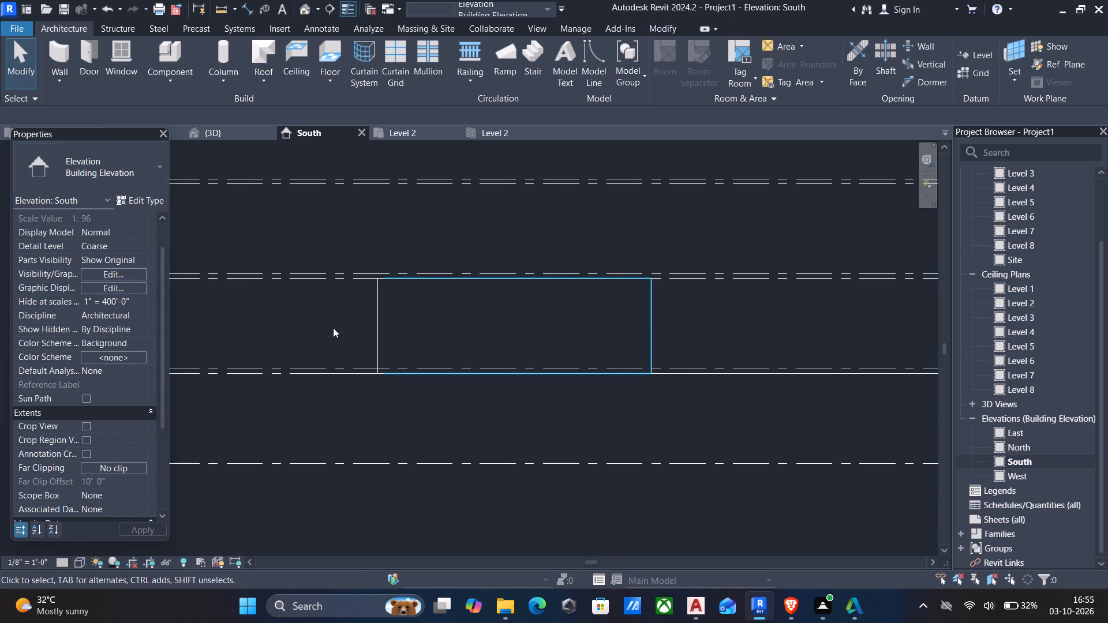
scroll(383, 366, "up", 2)
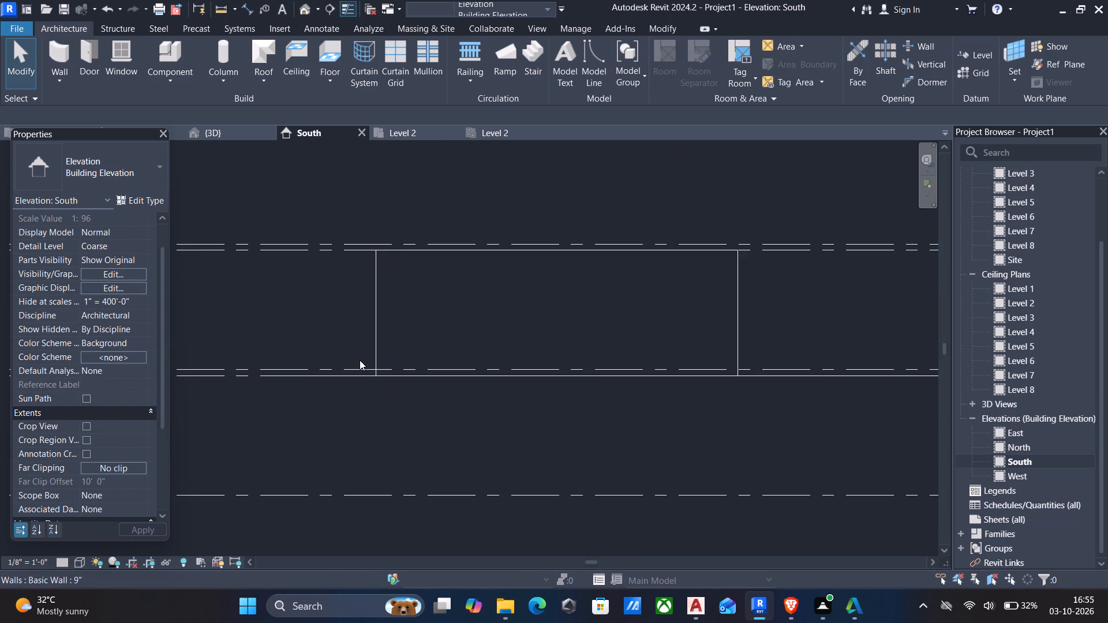
left_click_drag(347, 349, 796, 404)
scroll(714, 388, "down", 3)
middle_click_drag(714, 388, 353, 333)
scroll(508, 325, "down", 2)
middle_click_drag(627, 341, 524, 336)
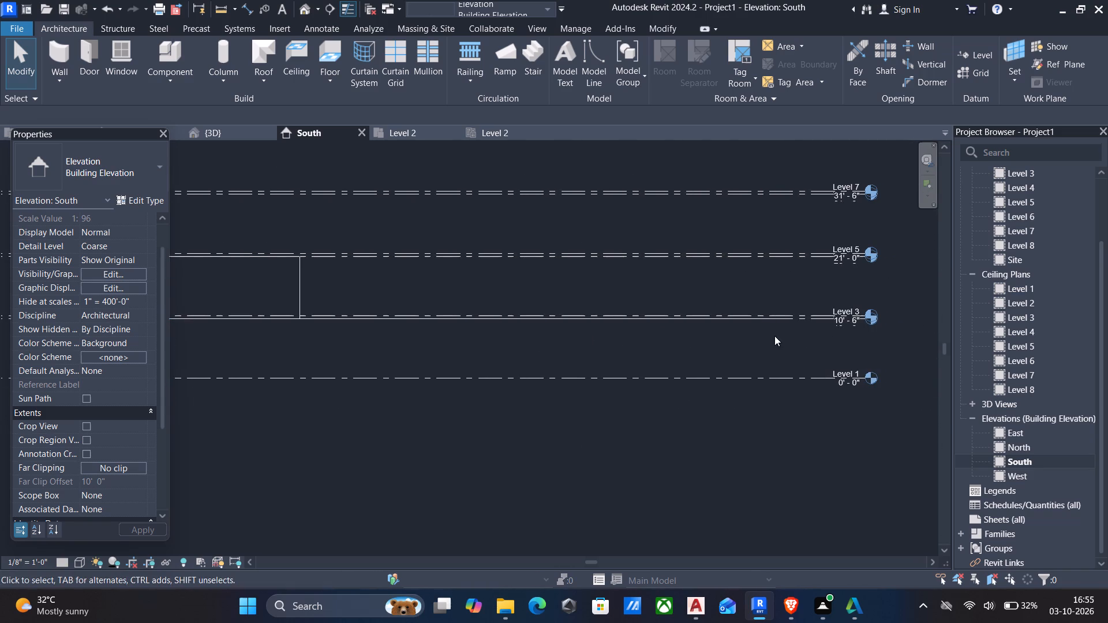
scroll(840, 328, "up", 4)
scroll(892, 321, "down", 5)
middle_click_drag(553, 309, 688, 325)
scroll(709, 342, "down", 1)
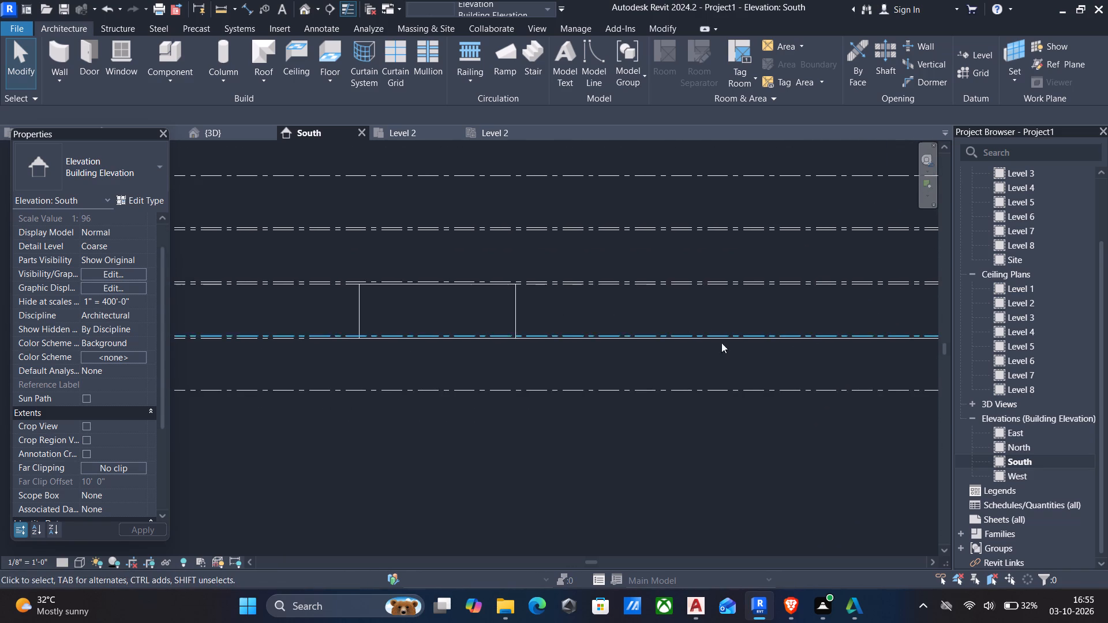
scroll(1024, 179, "up", 5)
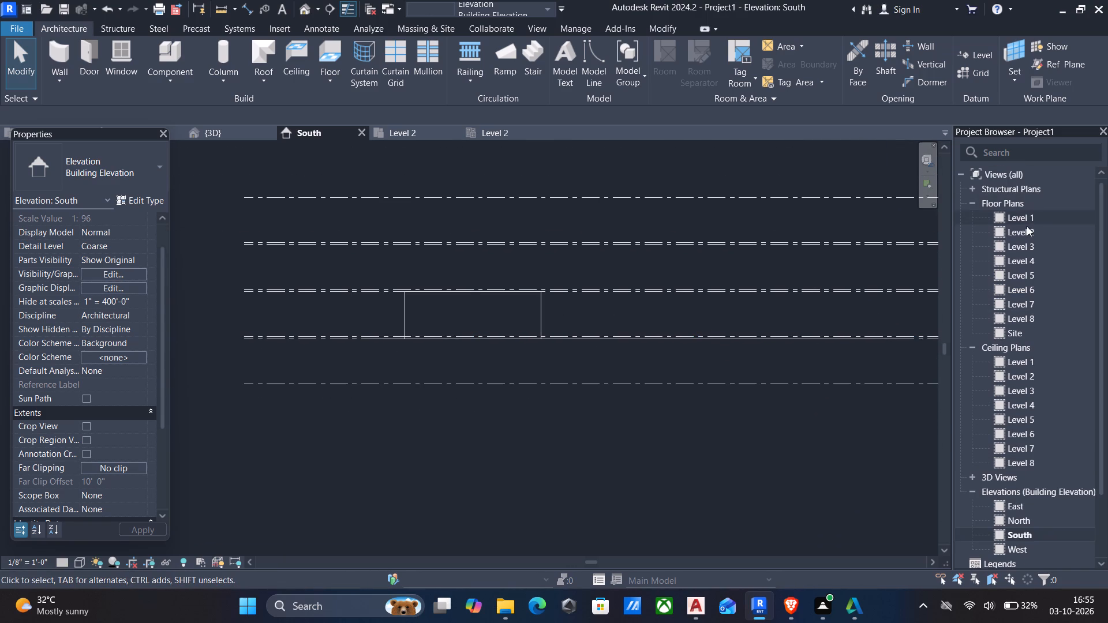
Open the Level 2 floor plan.
double_click(1031, 229)
scroll(389, 235, "down", 6)
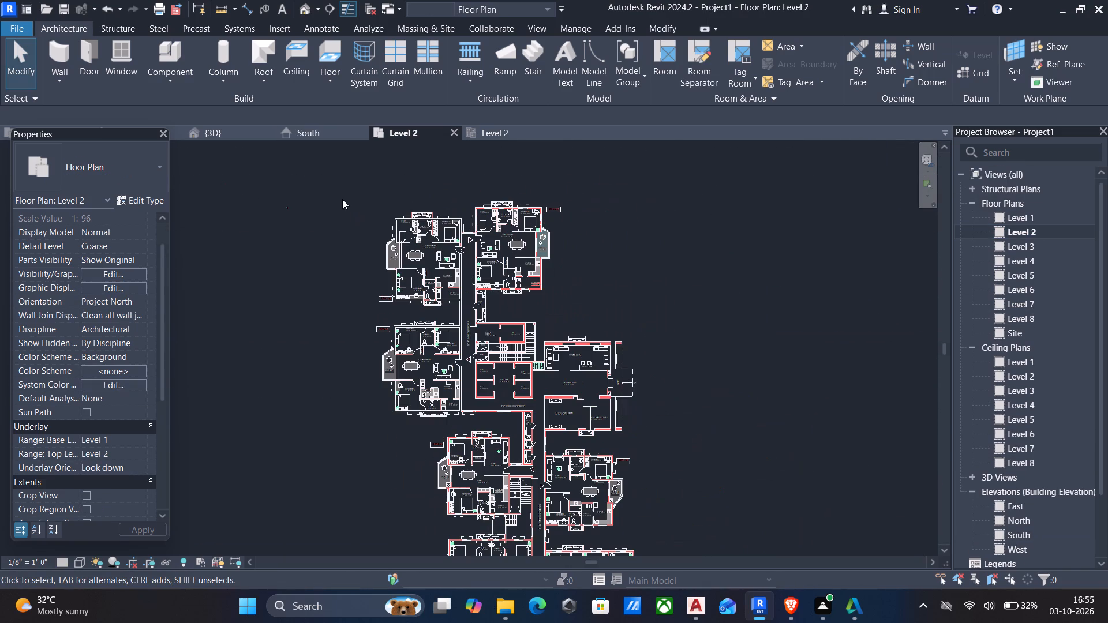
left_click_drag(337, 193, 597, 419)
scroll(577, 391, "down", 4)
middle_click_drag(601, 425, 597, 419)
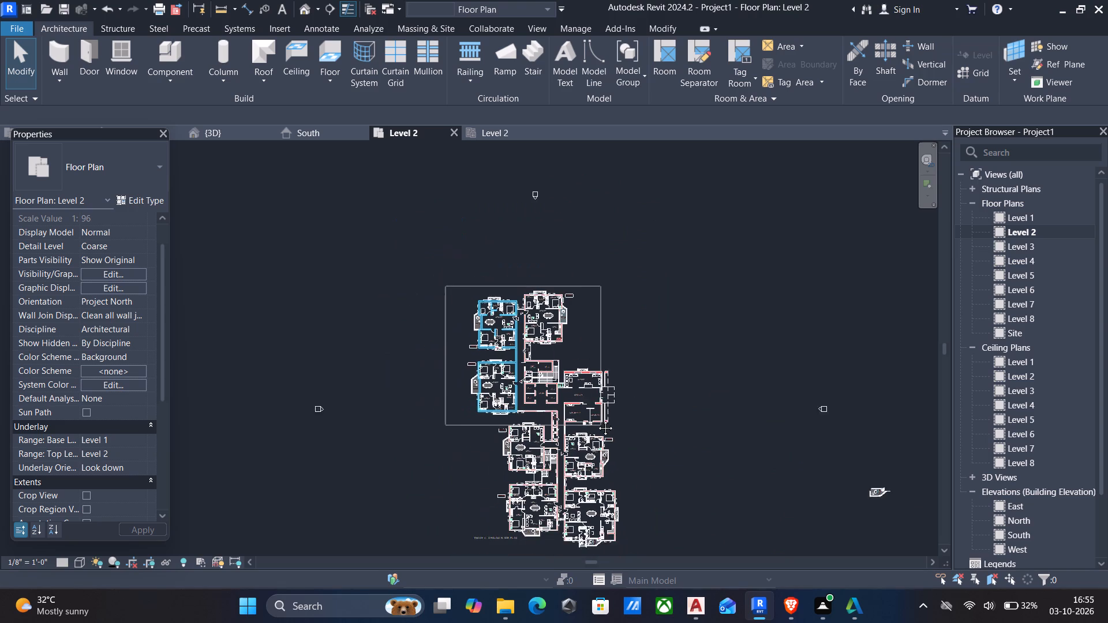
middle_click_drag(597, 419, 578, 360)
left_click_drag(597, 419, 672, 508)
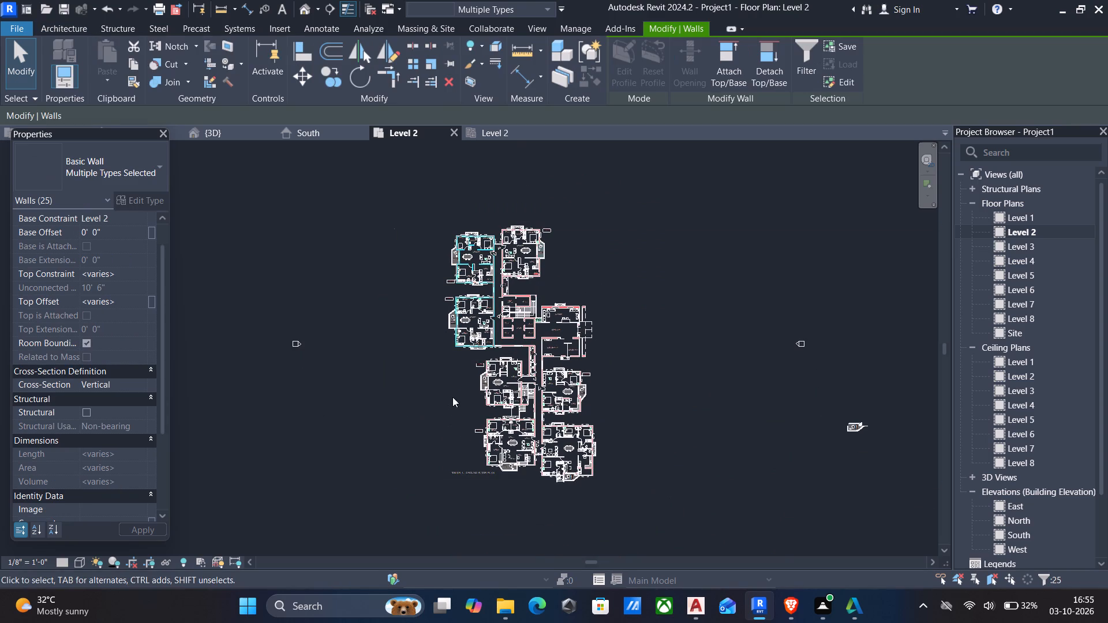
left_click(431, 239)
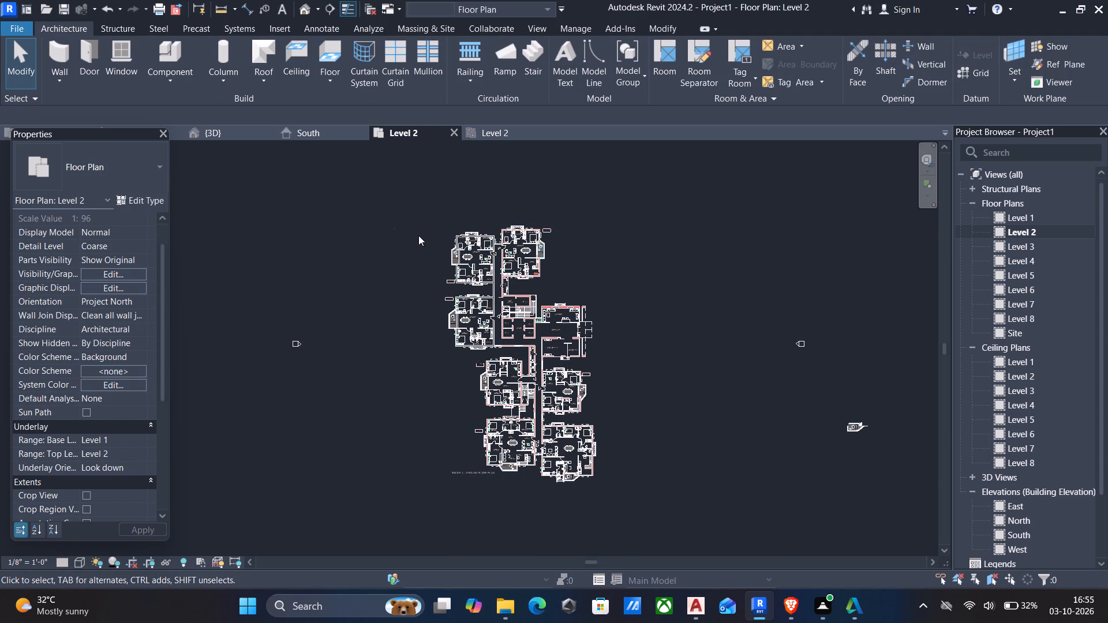
Set the work plane of the imported apartment plan DWG to Level 3 and deselect it.
left_click(555, 230)
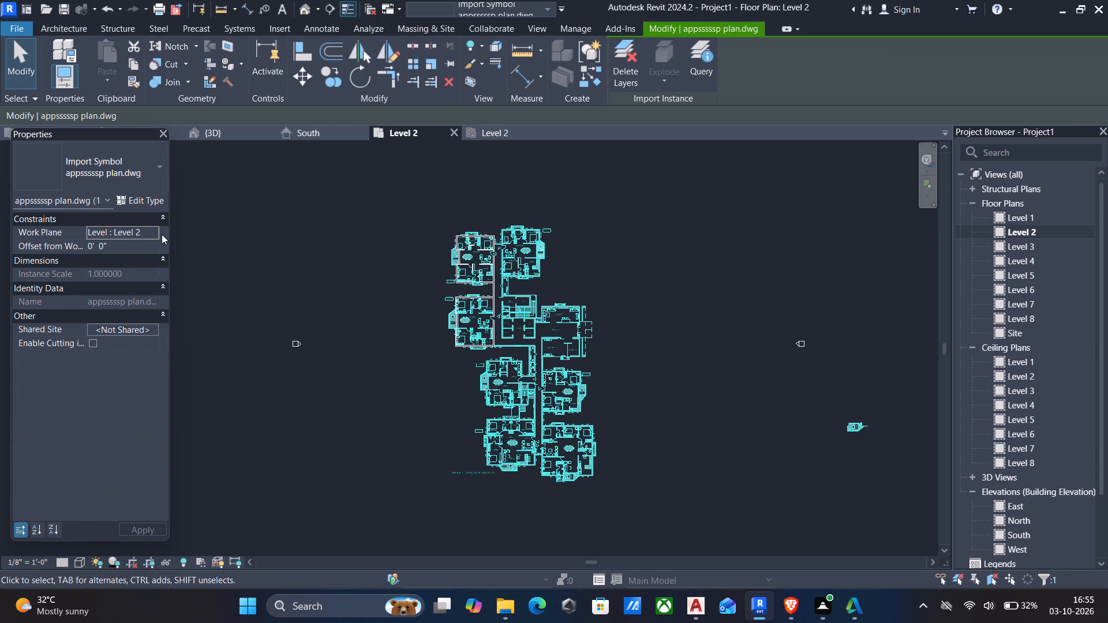
left_click(160, 231)
left_click(152, 228)
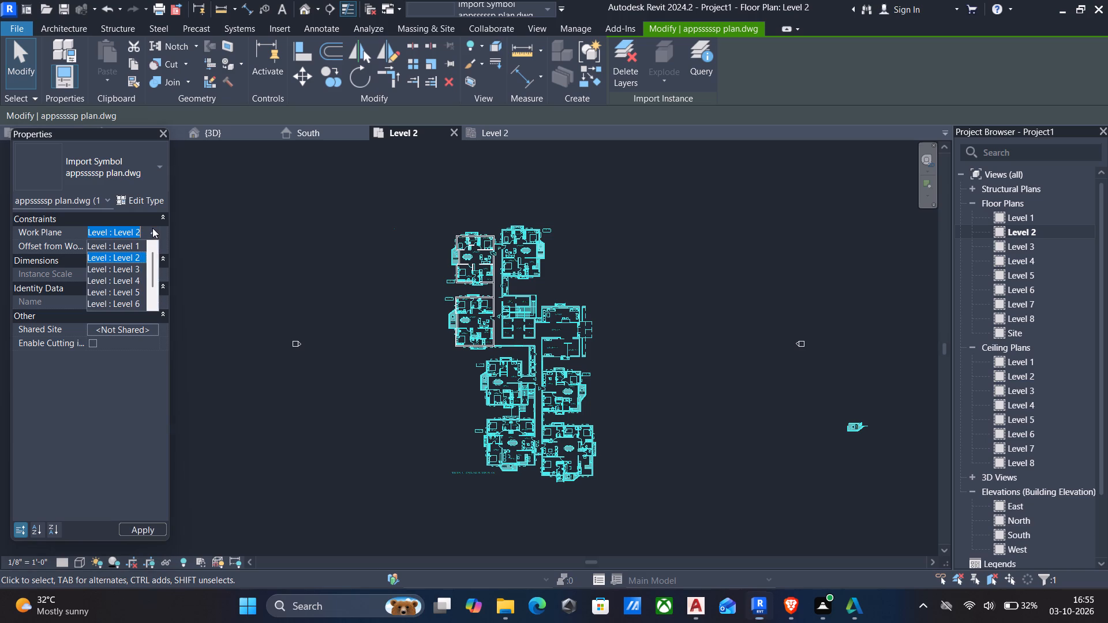
left_click(132, 267)
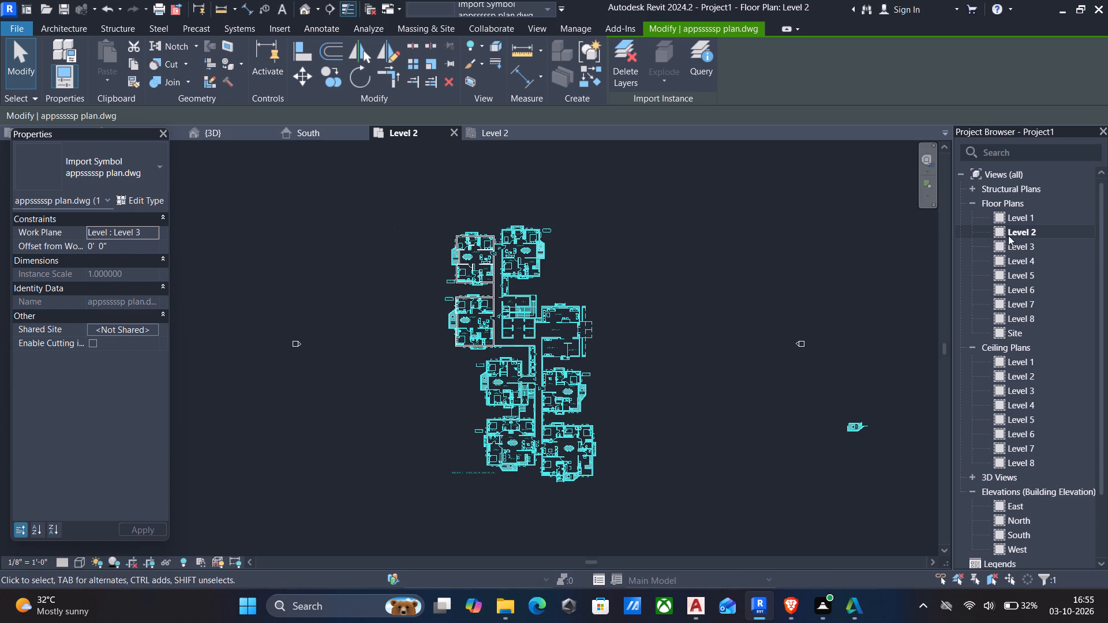
key("Escape")
Compare the Level 3 and Level 2 floor plans, ending on Level 3.
double_click(1031, 245)
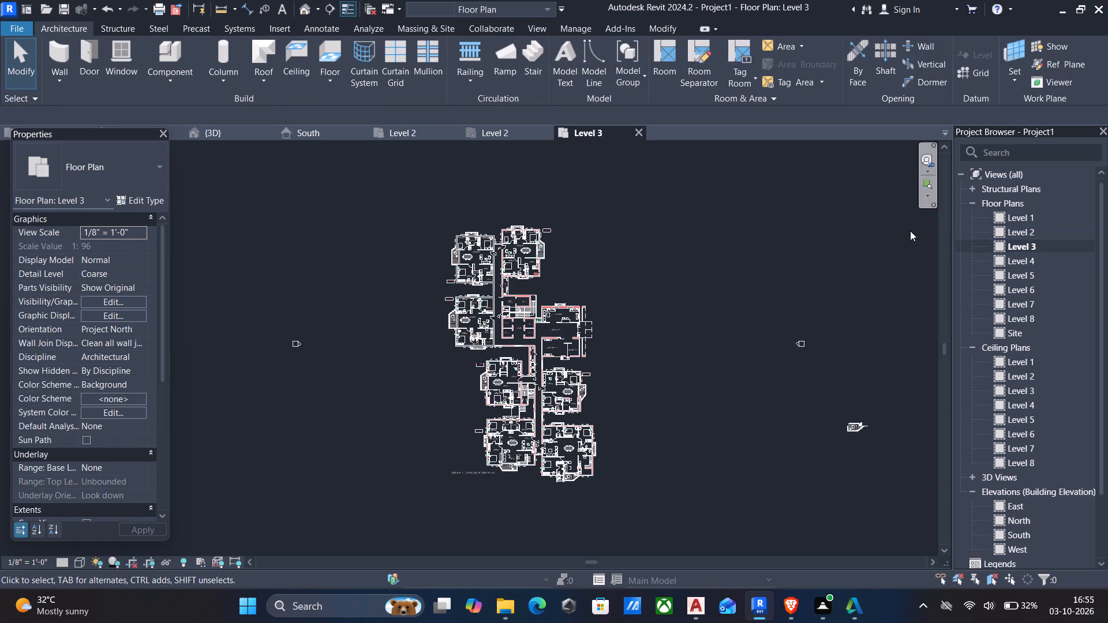
double_click(1031, 239)
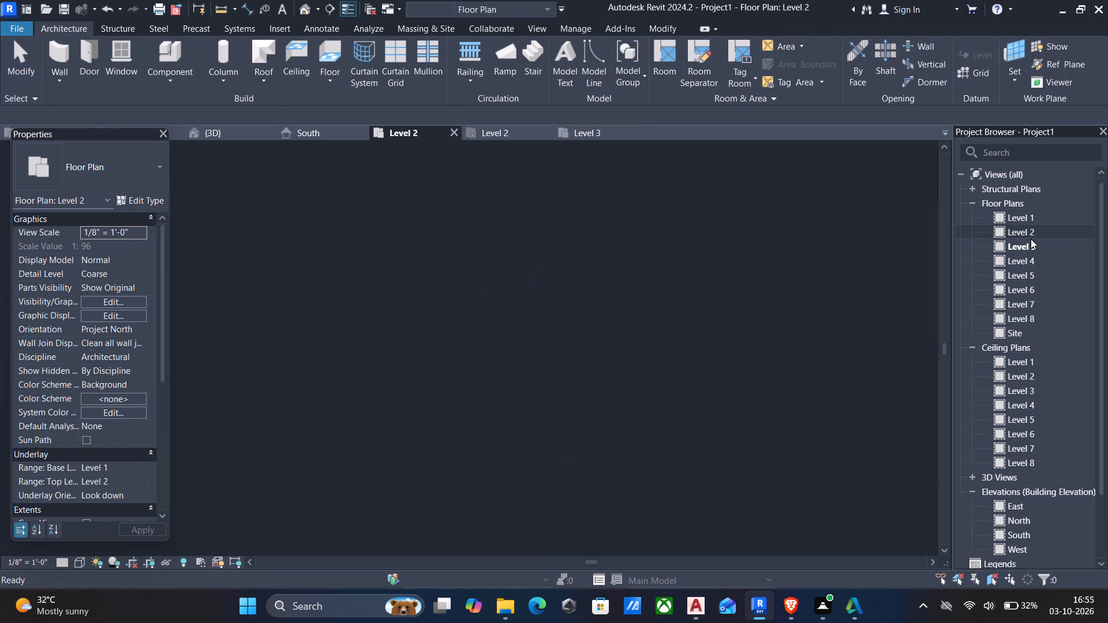
double_click(1042, 246)
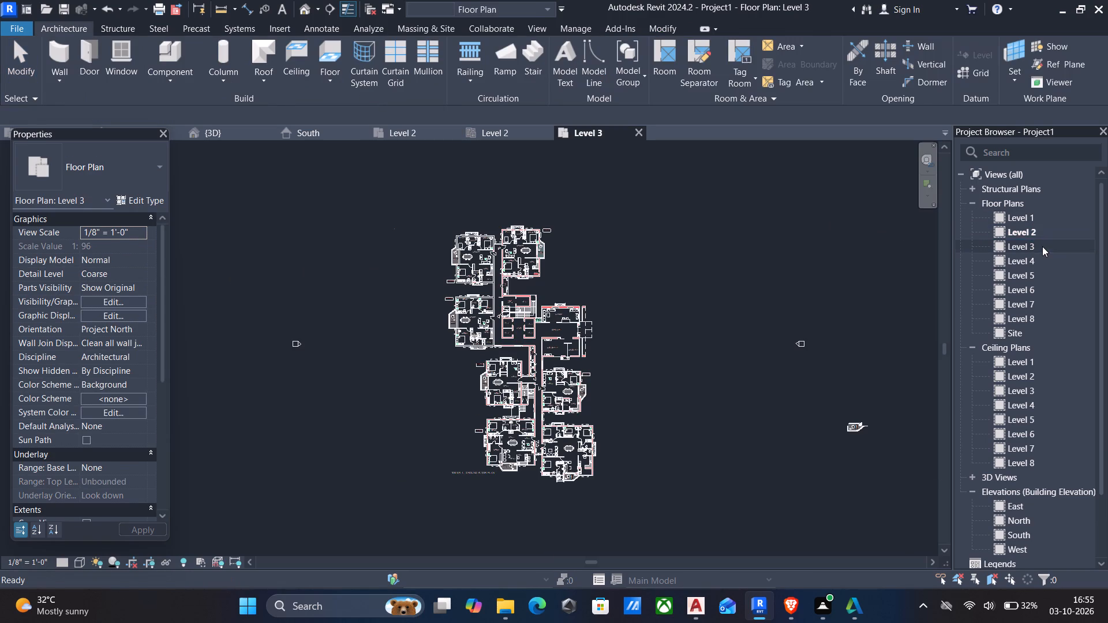
In the North elevation, raise the base of the front 9" wall to the Level 3 line, a base offset of 0' 6".
scroll(1039, 441, "down", 2)
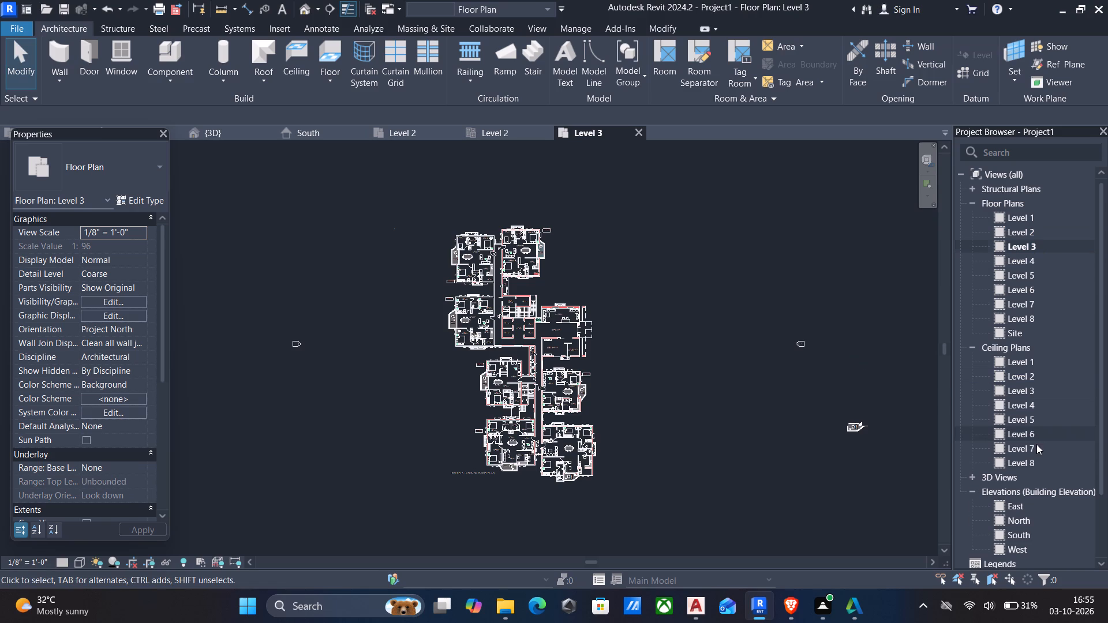
scroll(1036, 444, "down", 2)
double_click(1023, 449)
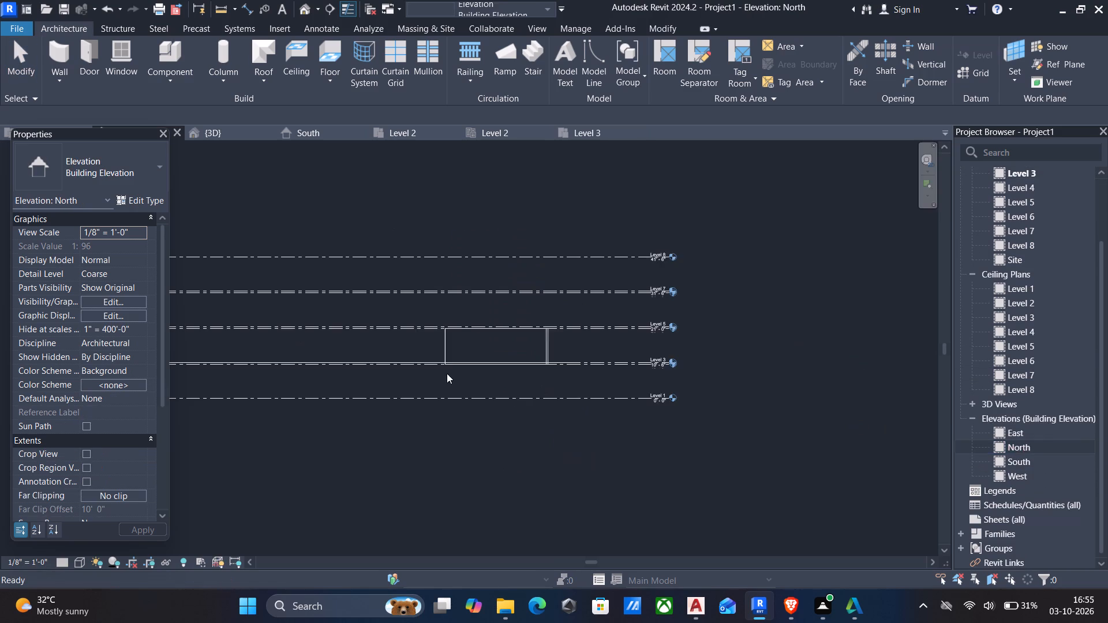
scroll(452, 362, "up", 9)
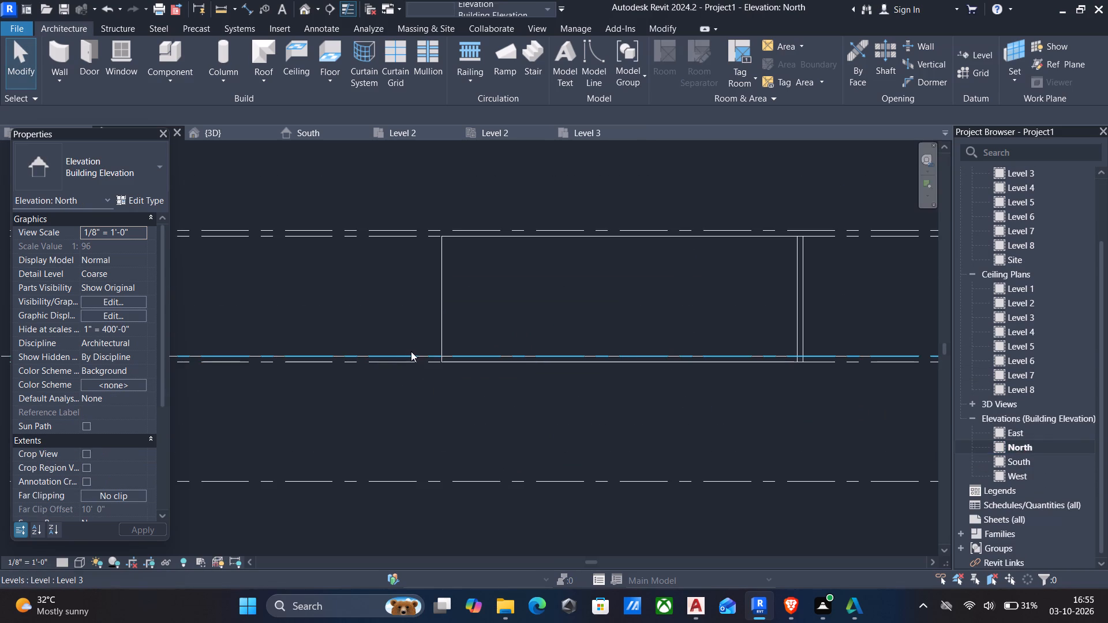
scroll(403, 351, "down", 5)
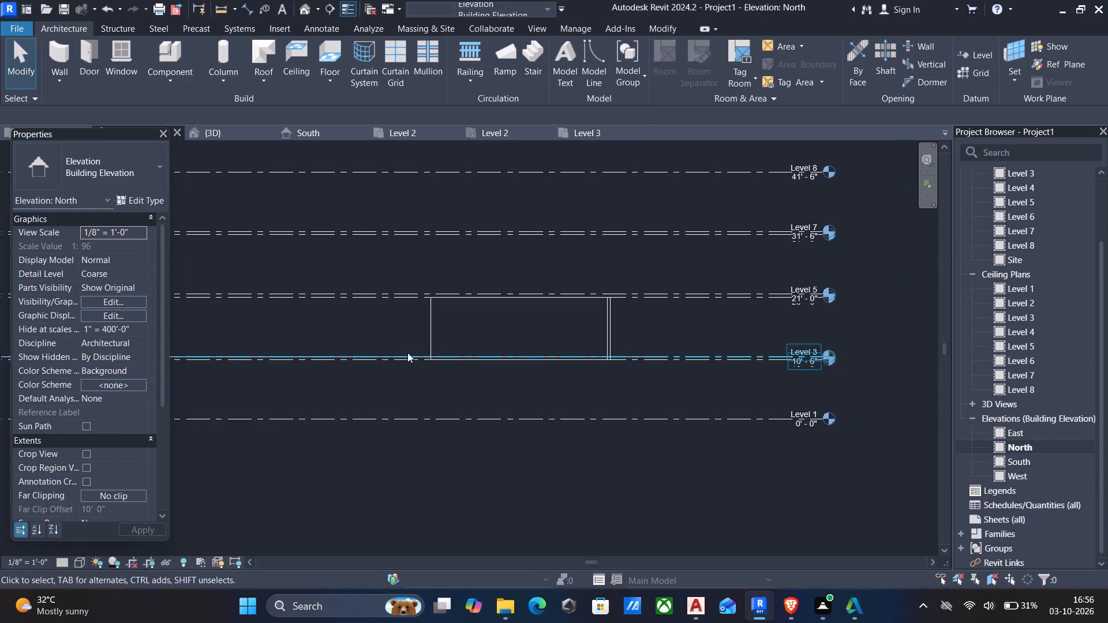
left_click_drag(400, 333, 694, 395)
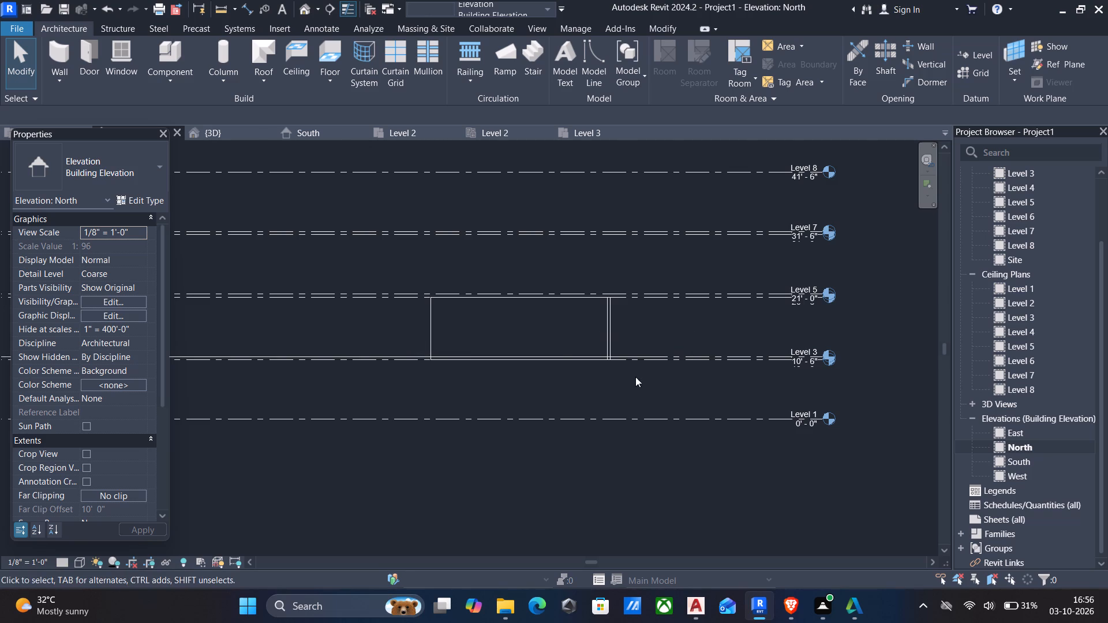
scroll(598, 367, "up", 4)
left_click(537, 357)
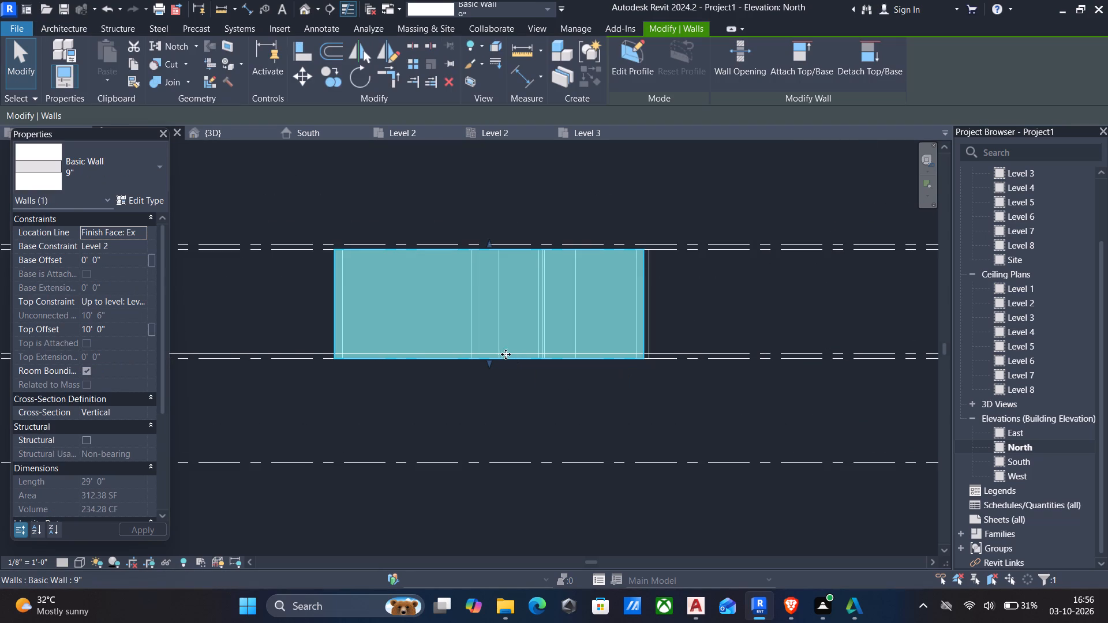
left_click_drag(489, 365, 488, 351)
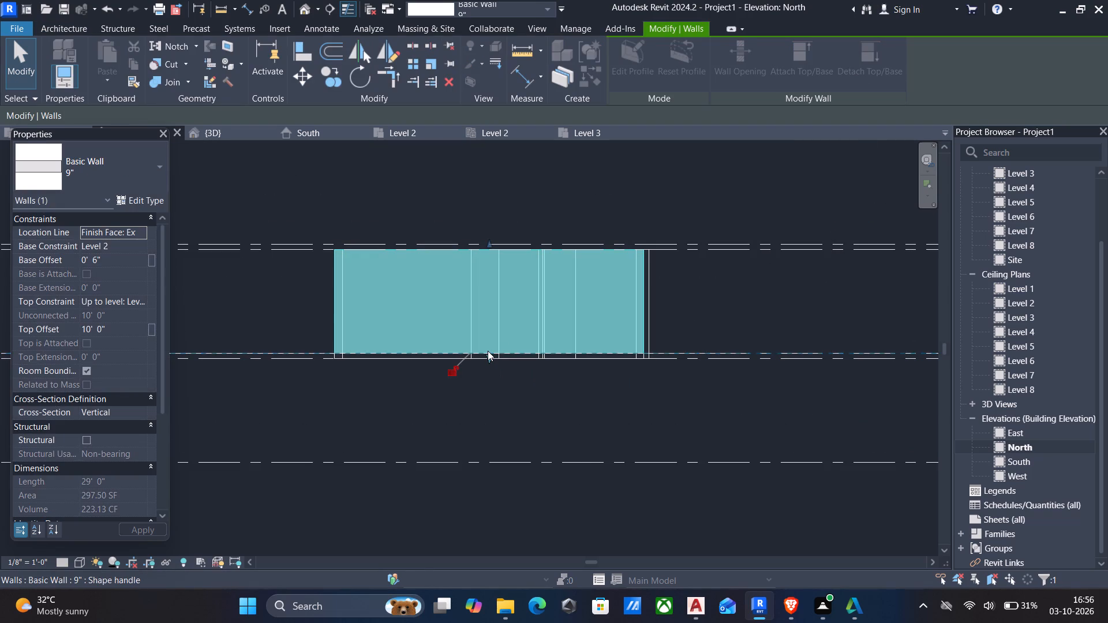
key("Escape")
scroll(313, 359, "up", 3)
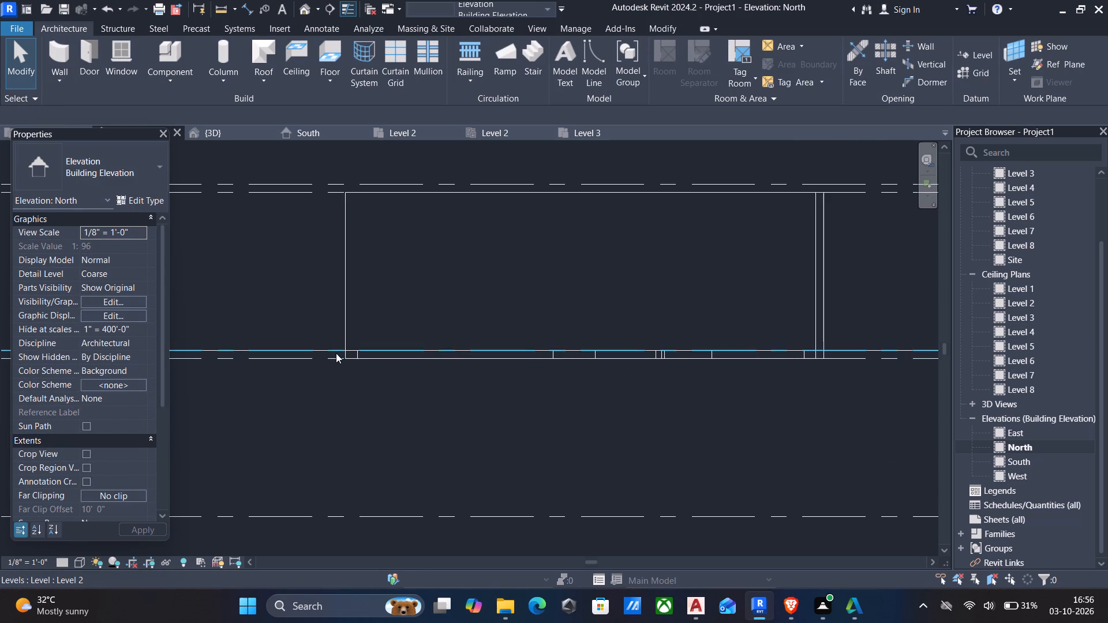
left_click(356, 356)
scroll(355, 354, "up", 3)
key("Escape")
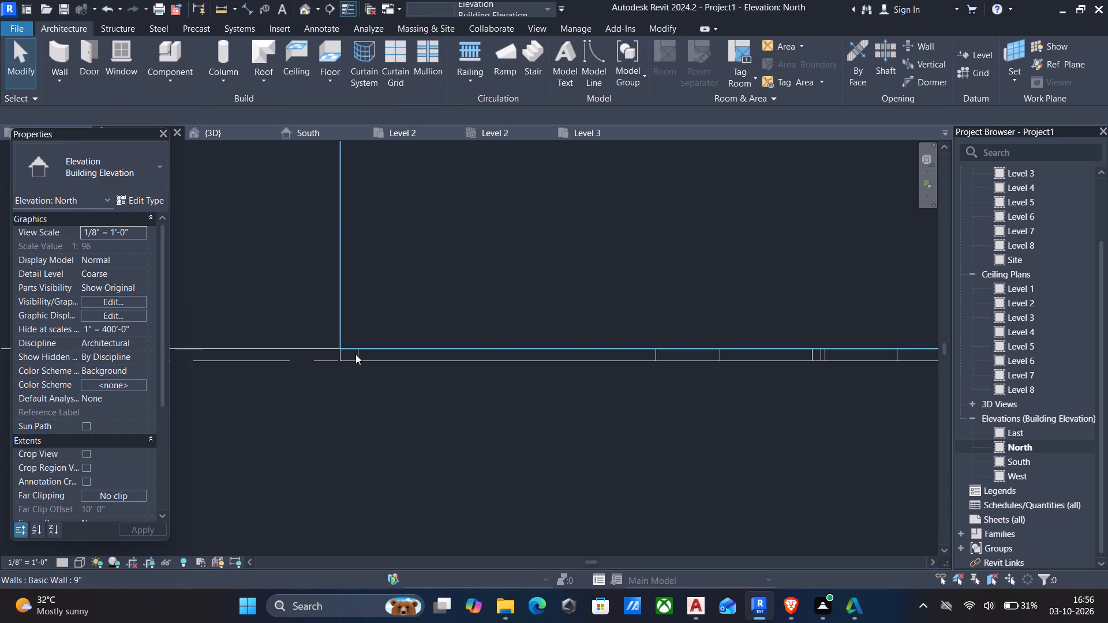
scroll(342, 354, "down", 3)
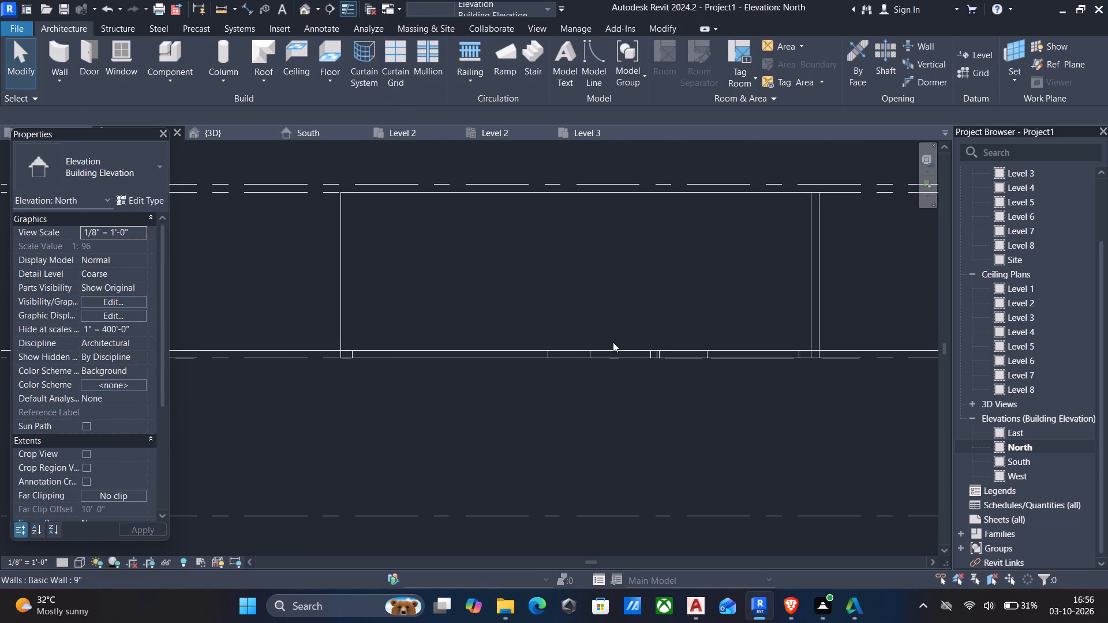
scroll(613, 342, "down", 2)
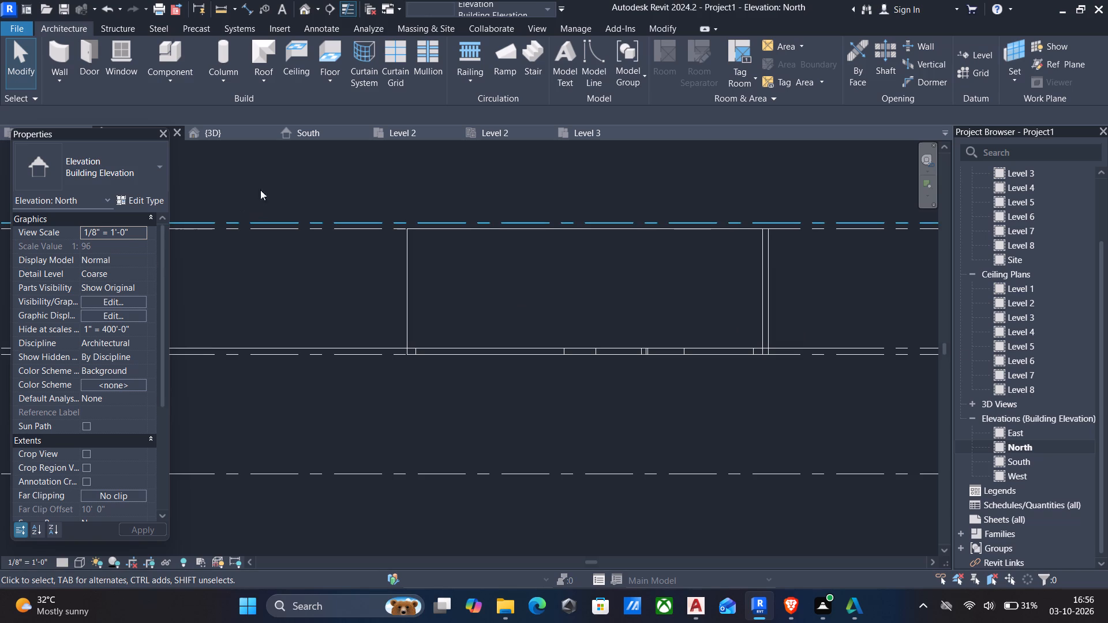
In the 3D view, set the base constraint of all 9" walls to Level 3 and deselect them.
left_click(224, 138)
scroll(302, 272, "down", 1)
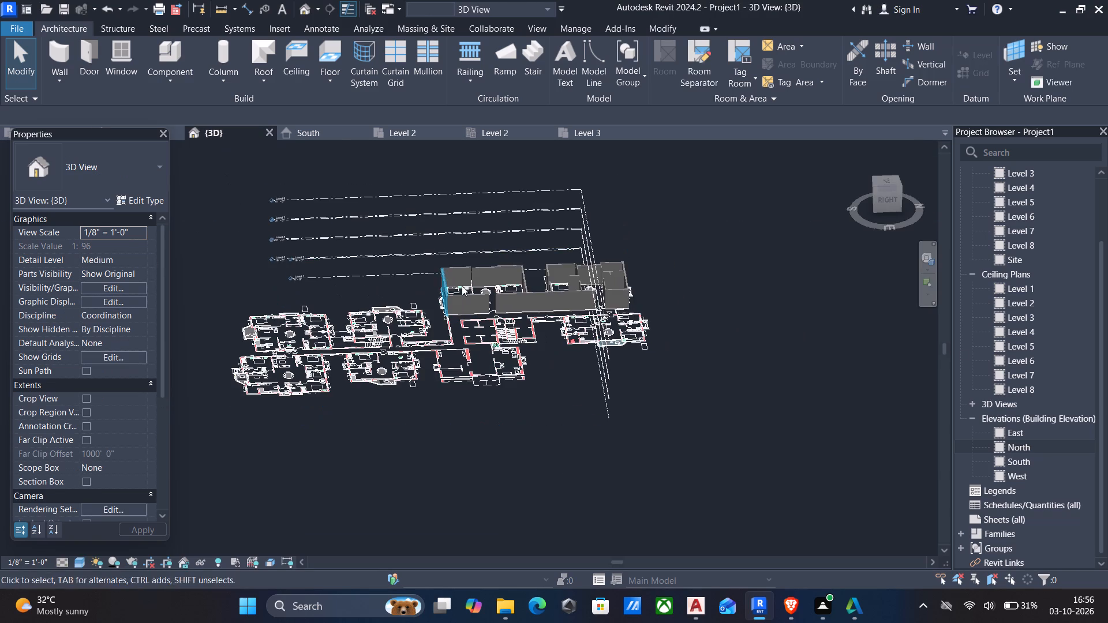
scroll(581, 286, "up", 3)
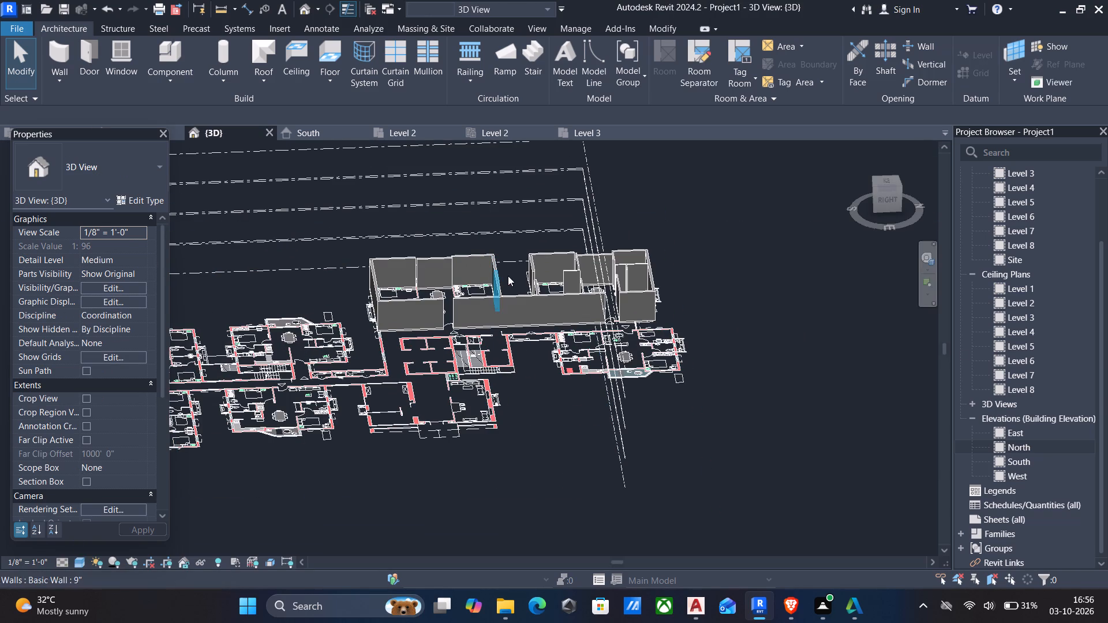
scroll(521, 277, "down", 1)
left_click(532, 277)
type("sa")
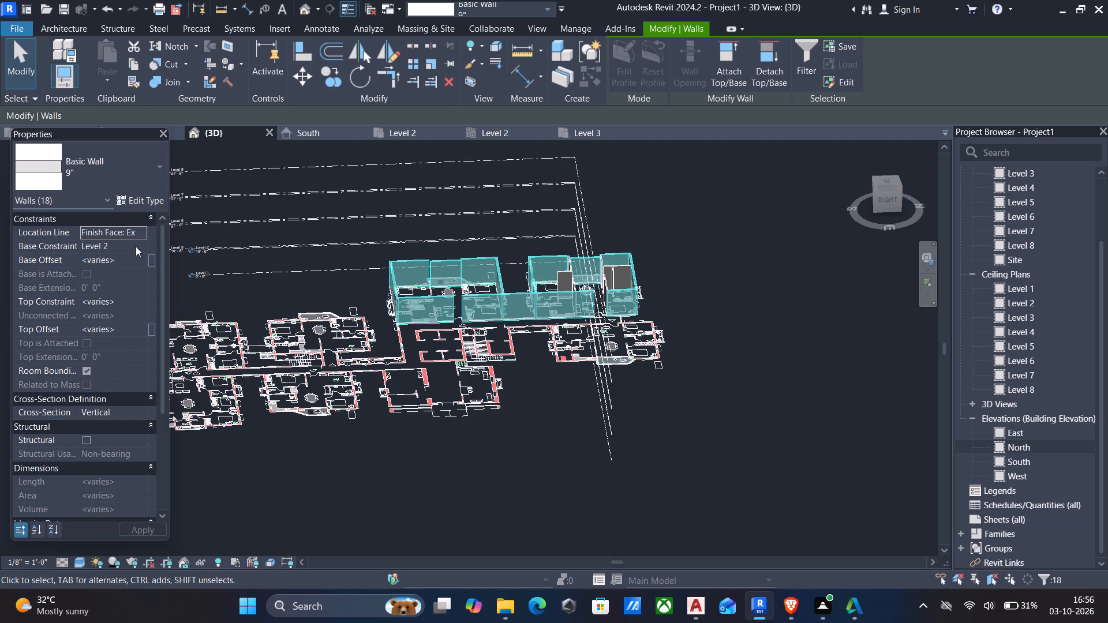
left_click(136, 246)
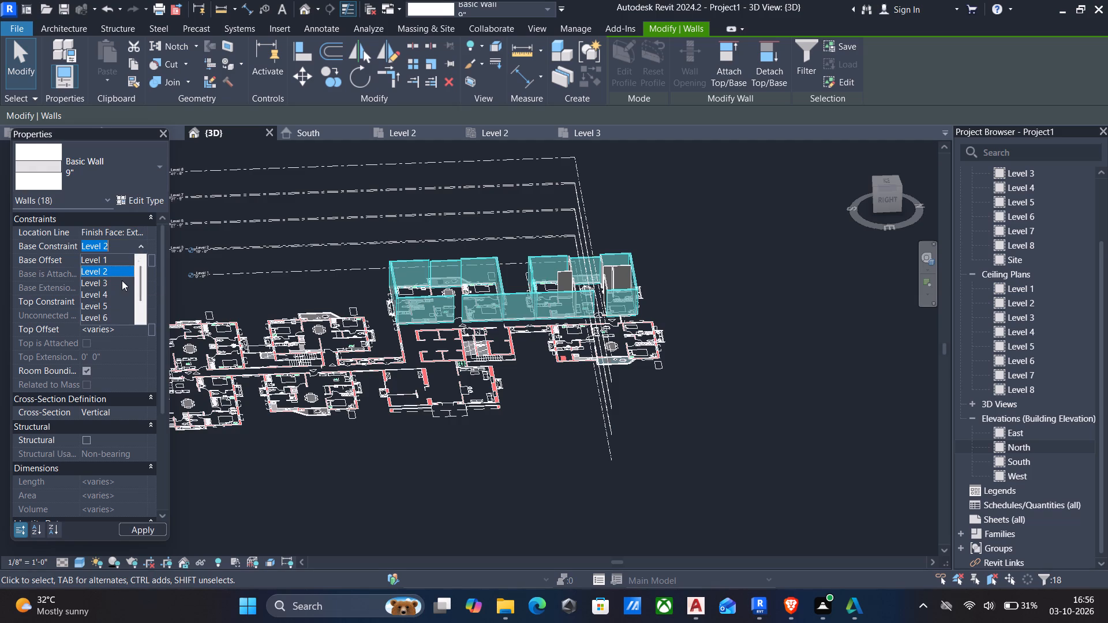
left_click(121, 282)
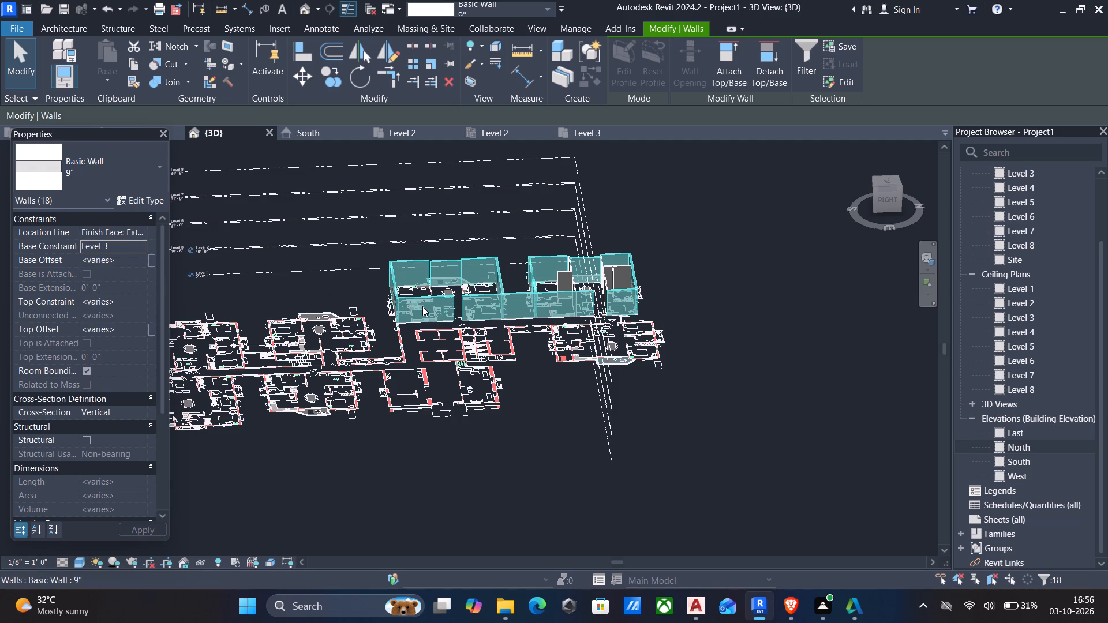
key("Escape")
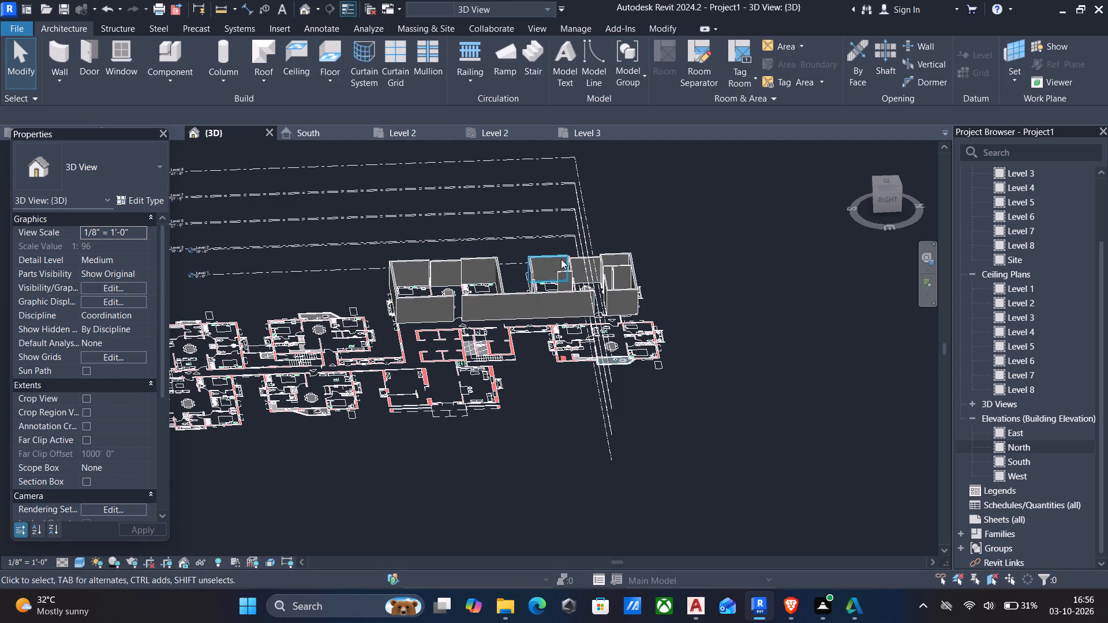
left_click(552, 292)
type("sa")
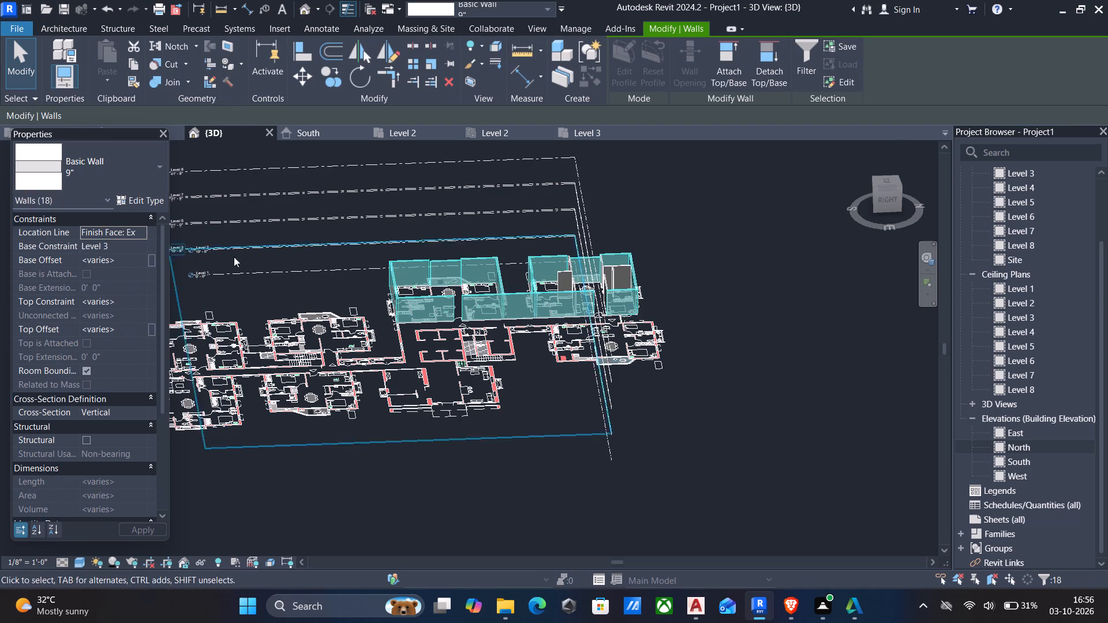
key("Escape")
Set the base constraint of all 4.5" walls to Level 3 and deselect them.
left_click(559, 272)
type("sa")
left_click(137, 247)
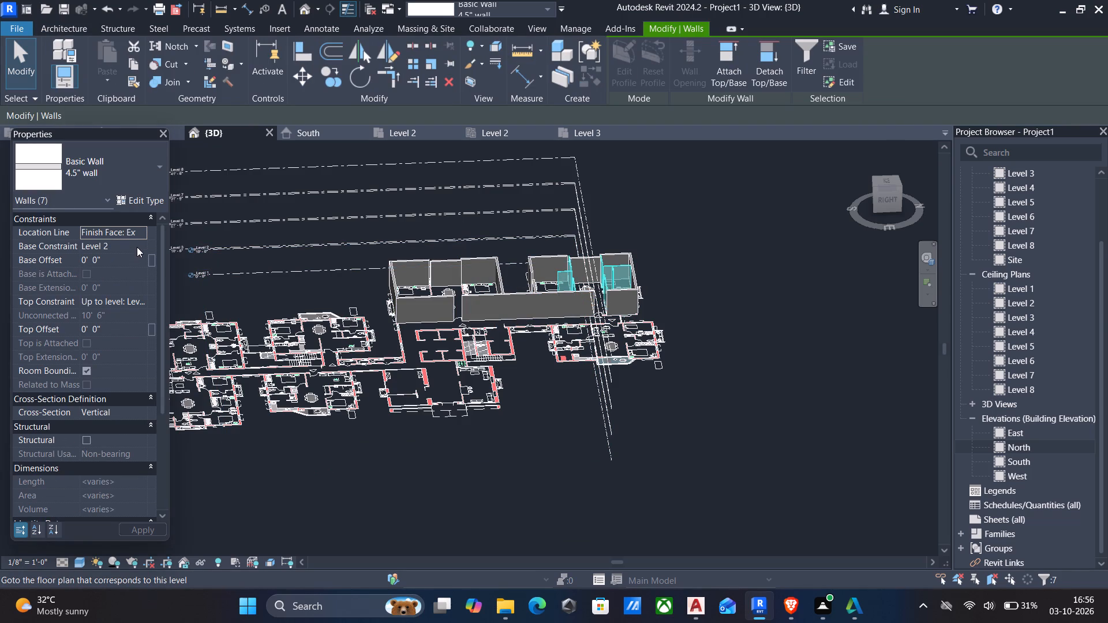
left_click(113, 280)
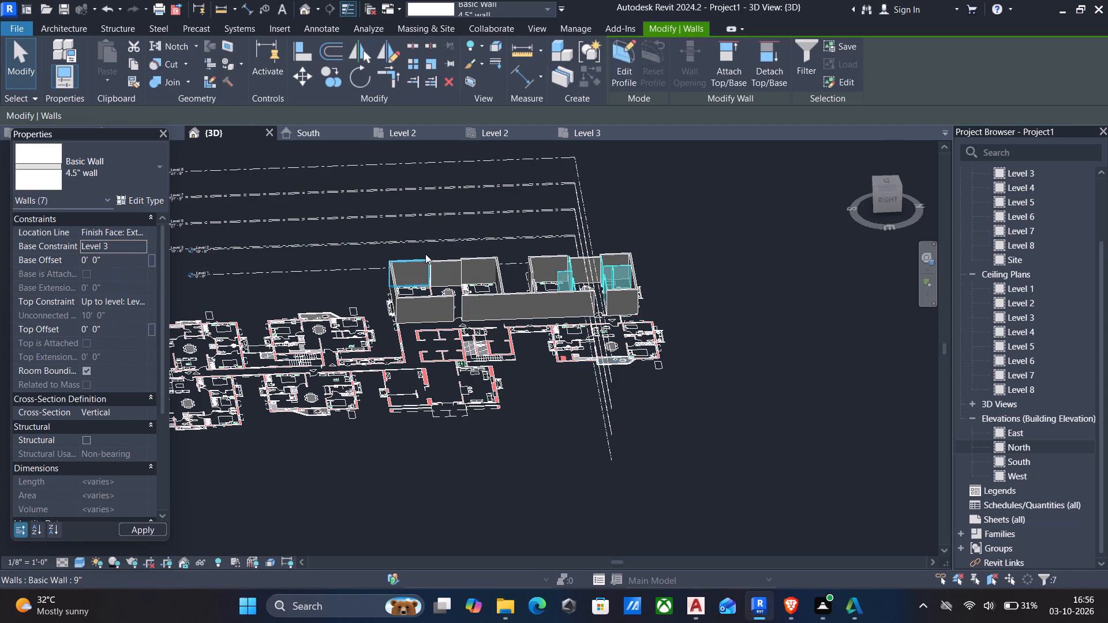
key("Escape")
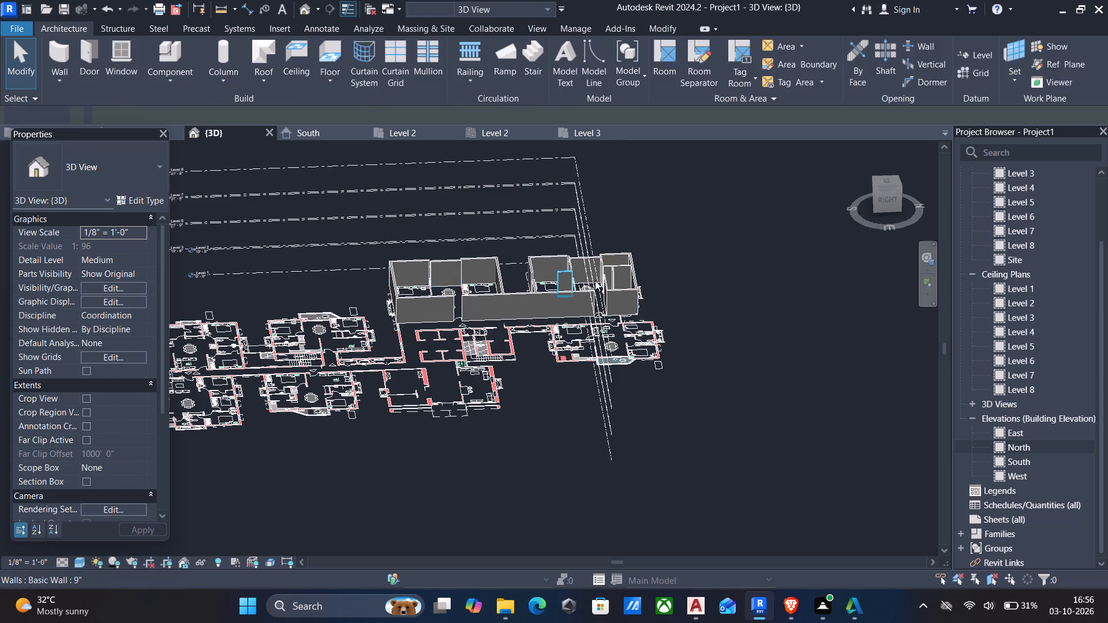
Examine the walls against the level lines in the South elevation and from other angles in the 3D view.
scroll(893, 375, "down", 1)
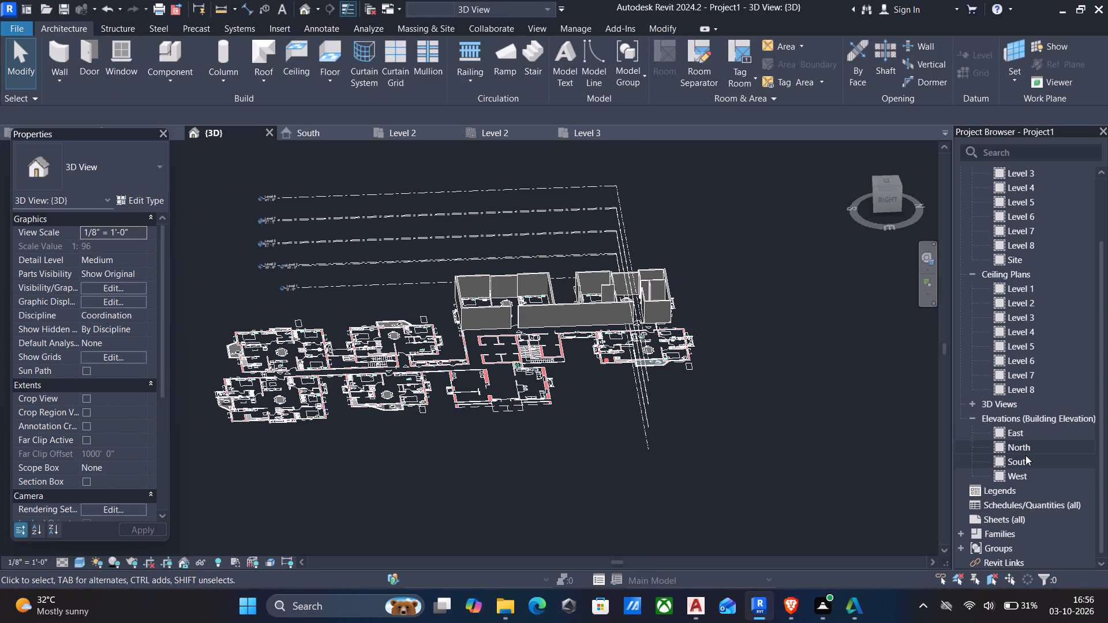
double_click(1024, 459)
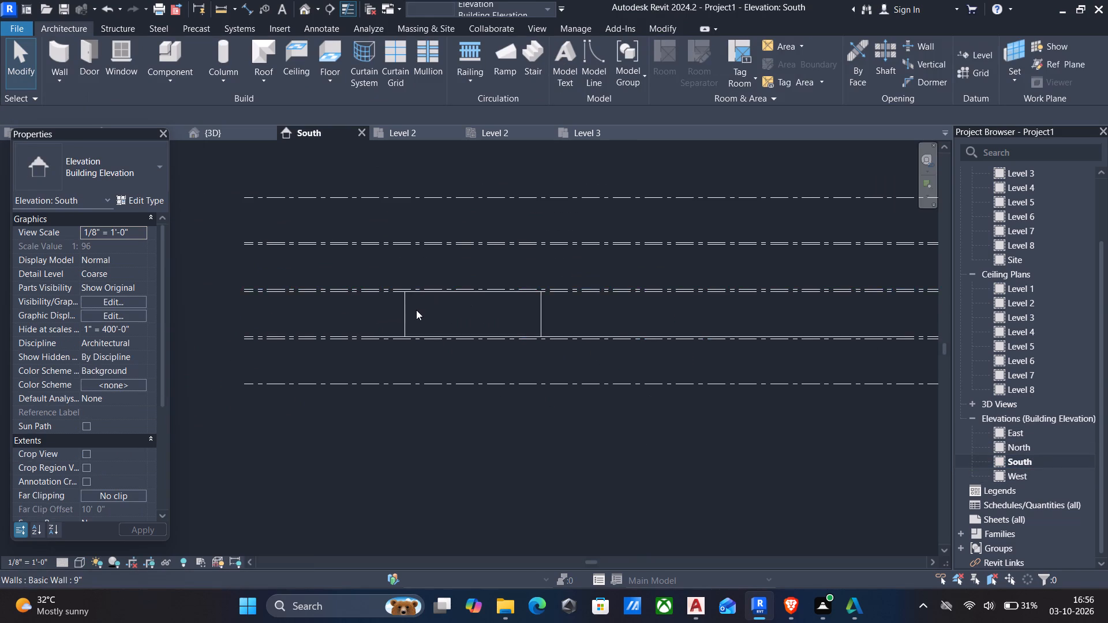
scroll(416, 310, "up", 5)
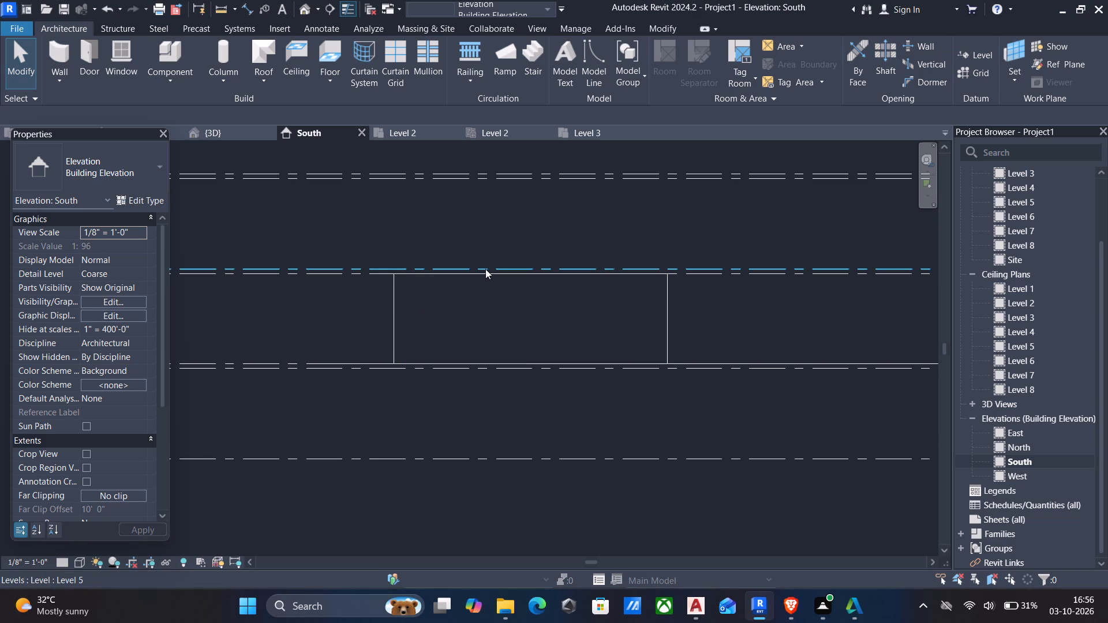
scroll(485, 269, "down", 3)
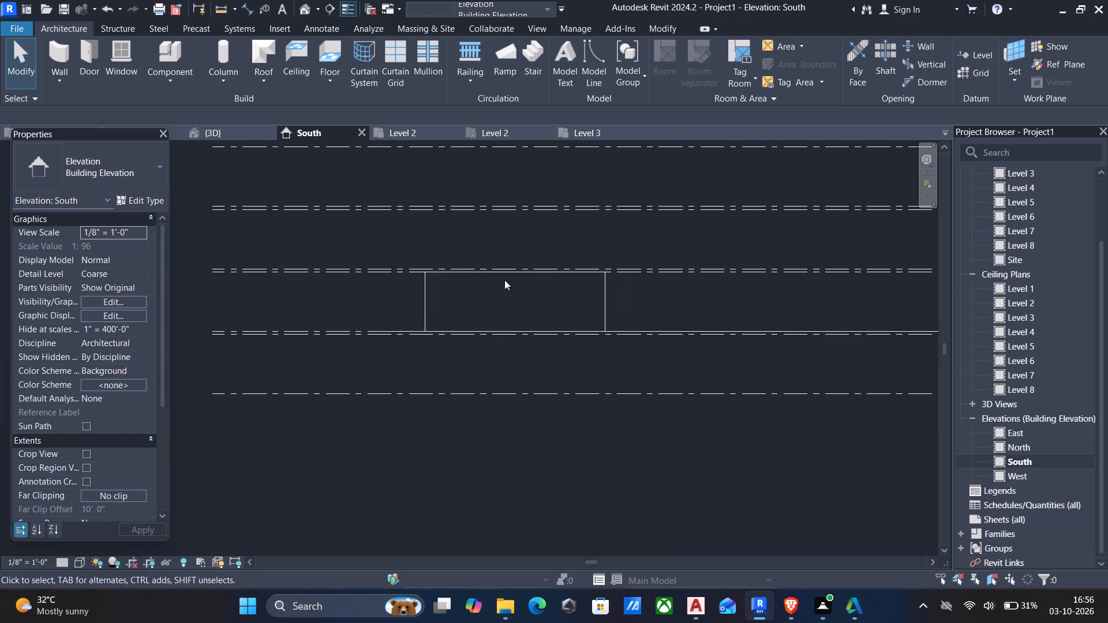
scroll(575, 284, "down", 3)
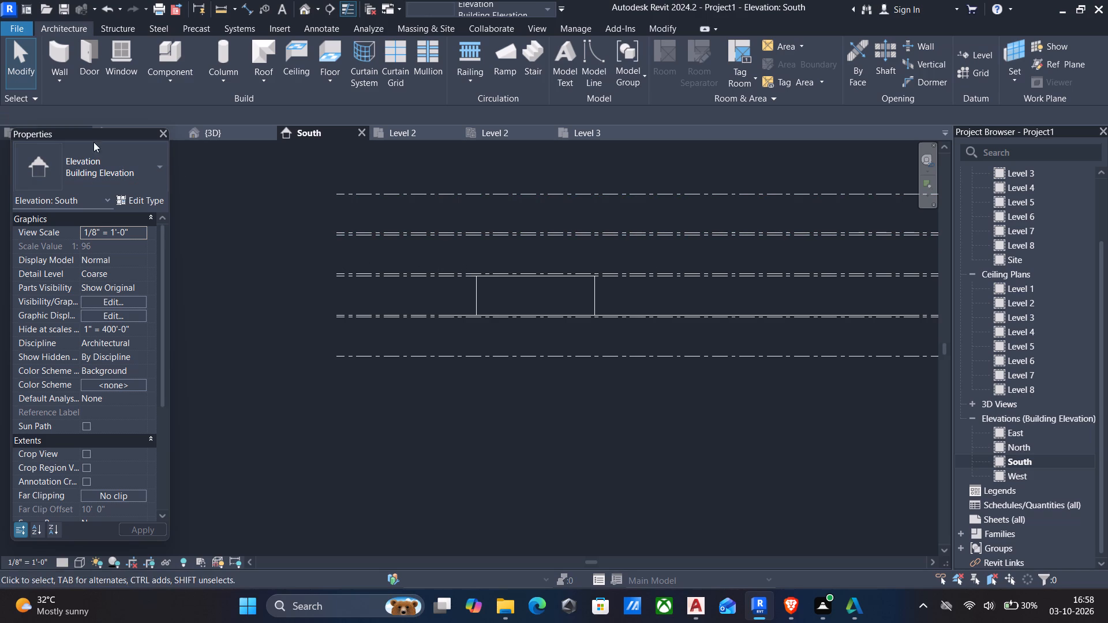
left_click(242, 133)
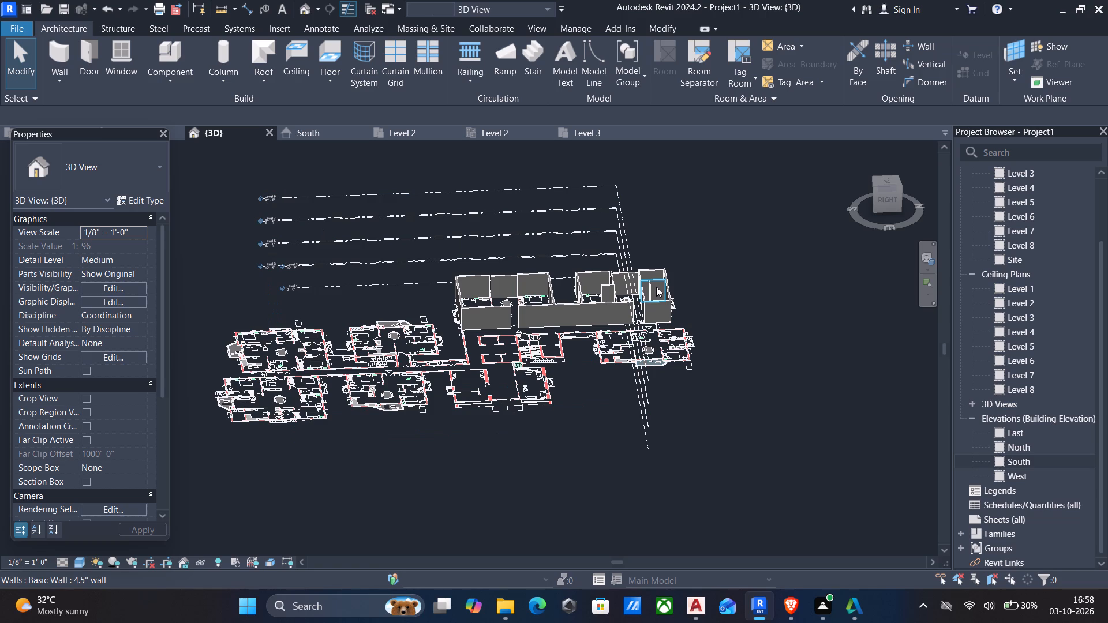
middle_click_drag(598, 322, 634, 332, "shift")
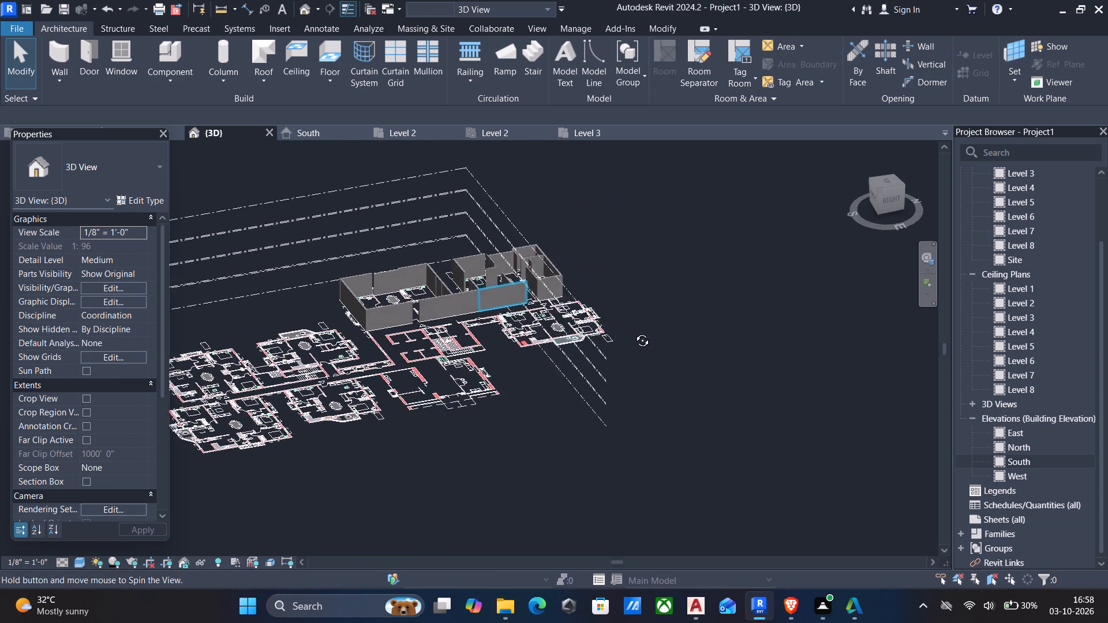
middle_click_drag(634, 332, 635, 366, "shift")
scroll(635, 367, "down", 1)
middle_click_drag(626, 344, 549, 426, "shift")
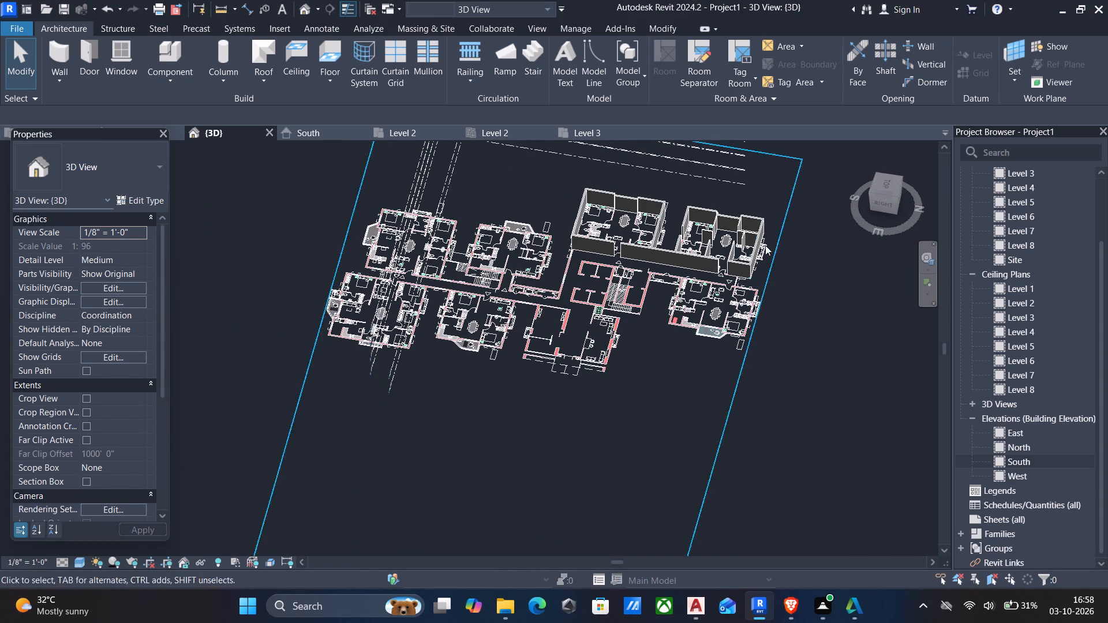
Open the Level 3 floor plan at the upper apartment beside the corridor, the unit marked 7.
double_click(1023, 170)
scroll(496, 279, "up", 4)
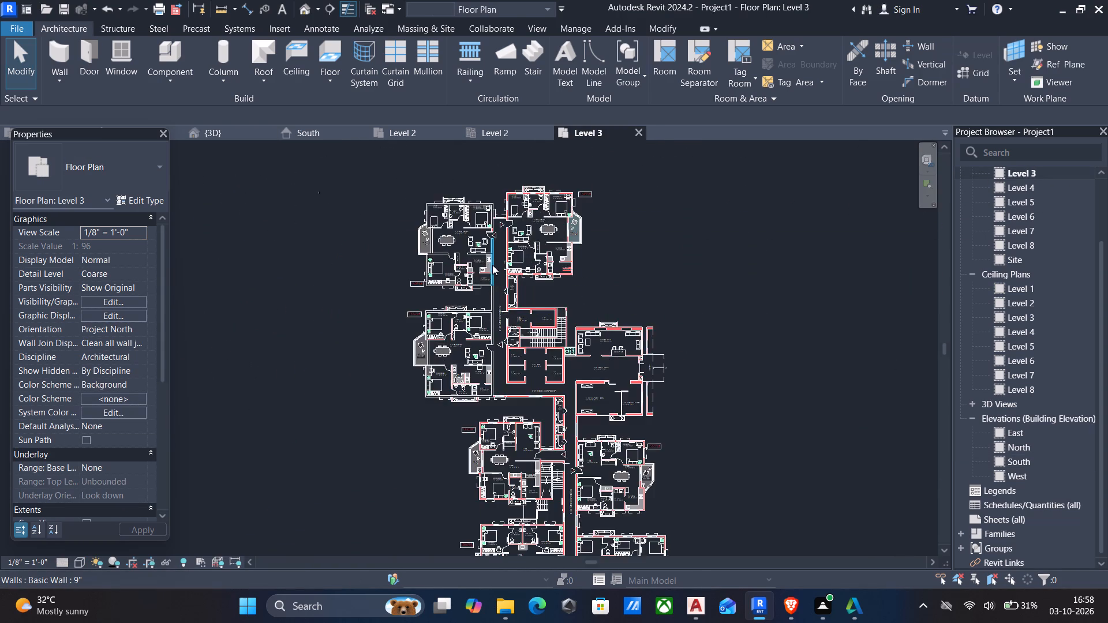
scroll(492, 265, "up", 5)
middle_click_drag(485, 252, 510, 286)
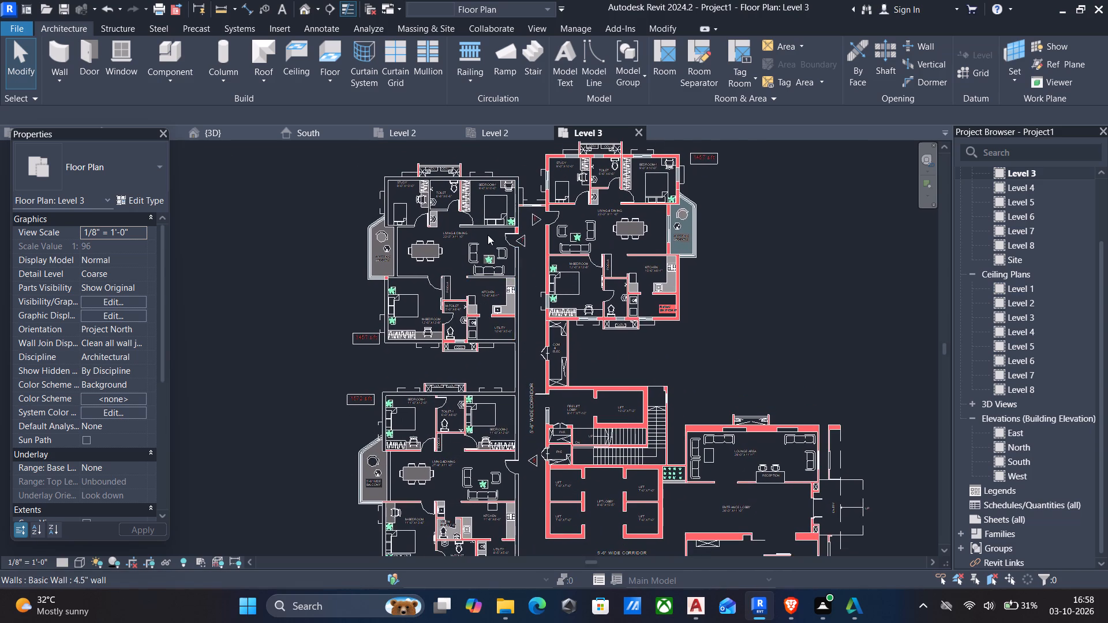
scroll(486, 230, "up", 1)
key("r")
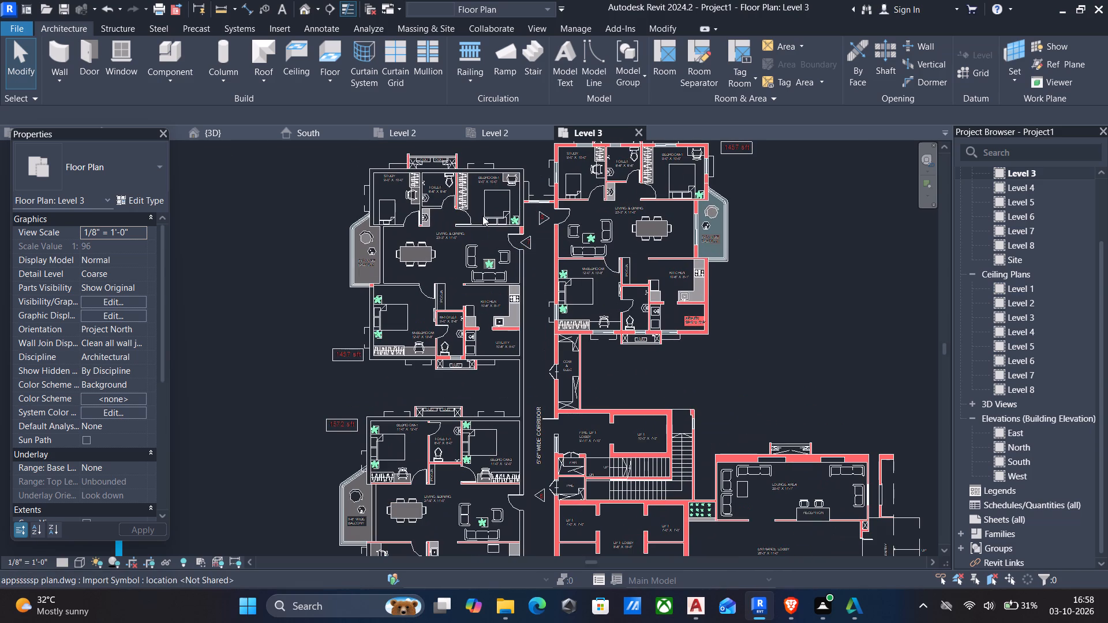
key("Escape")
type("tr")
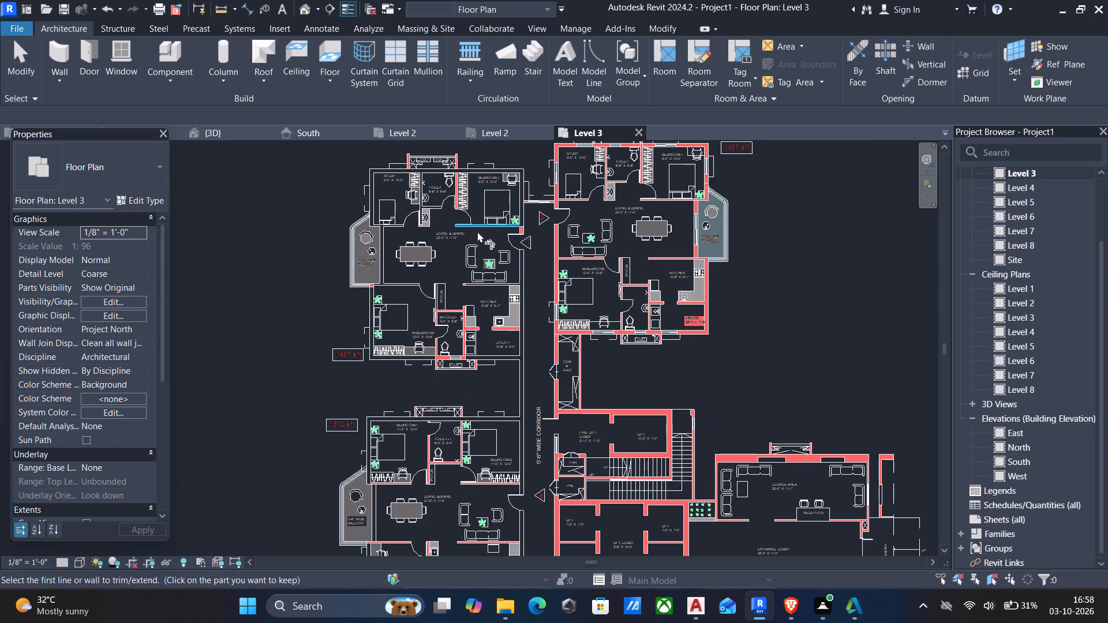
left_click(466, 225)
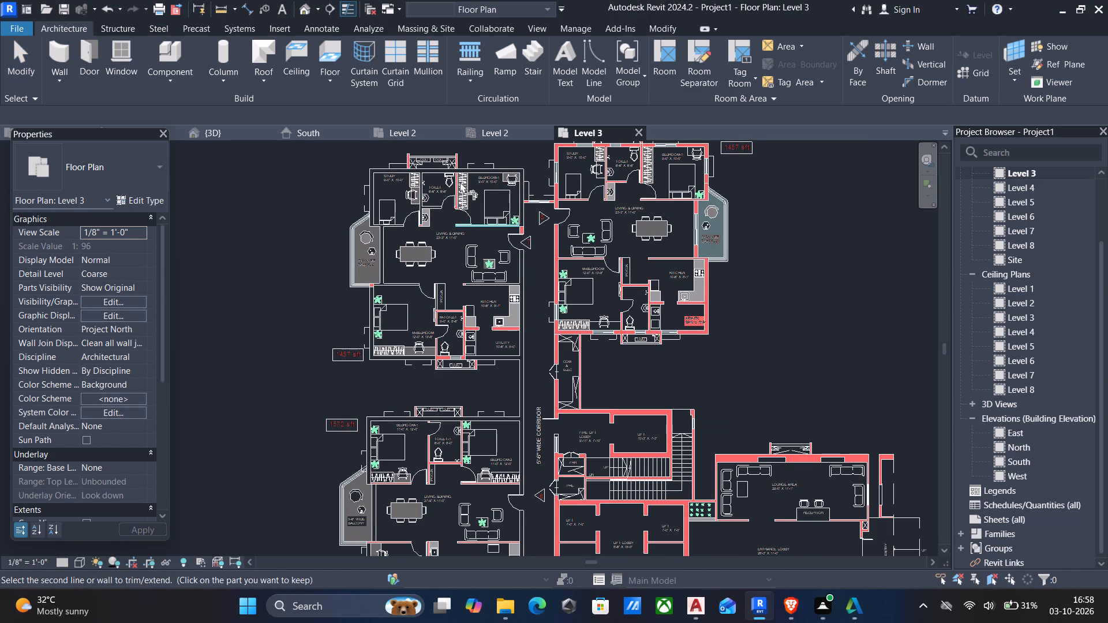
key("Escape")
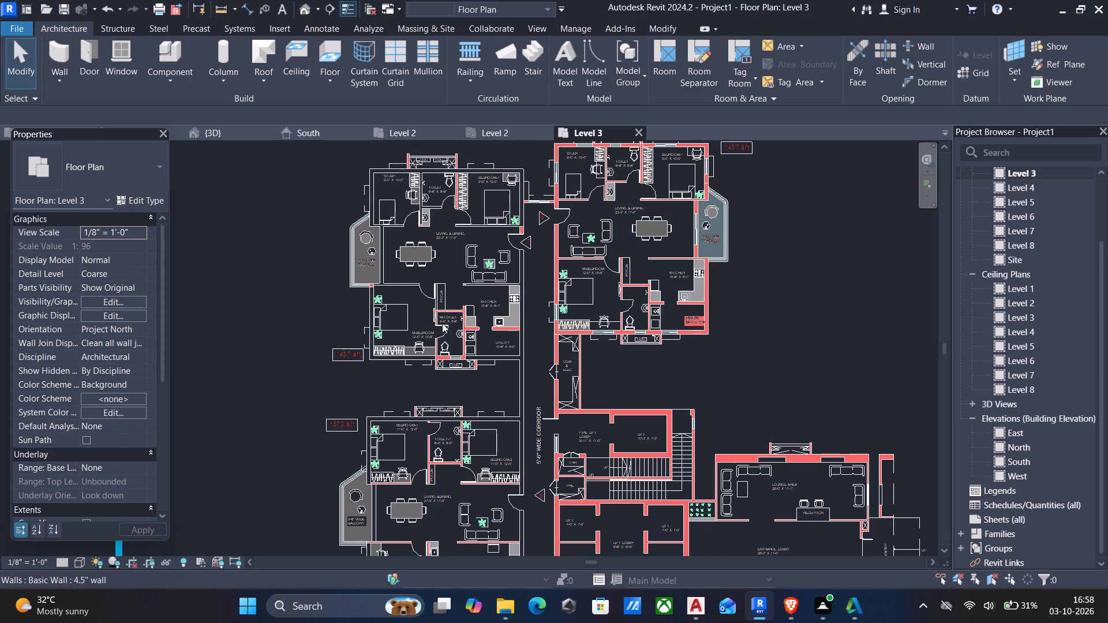
Place a 4.5" wall from Level 3 to Level 4 between the Toilet and Bedroom-1 of unit 7 by picking the plan's wall line.
scroll(443, 323, "up", 1)
type("wa")
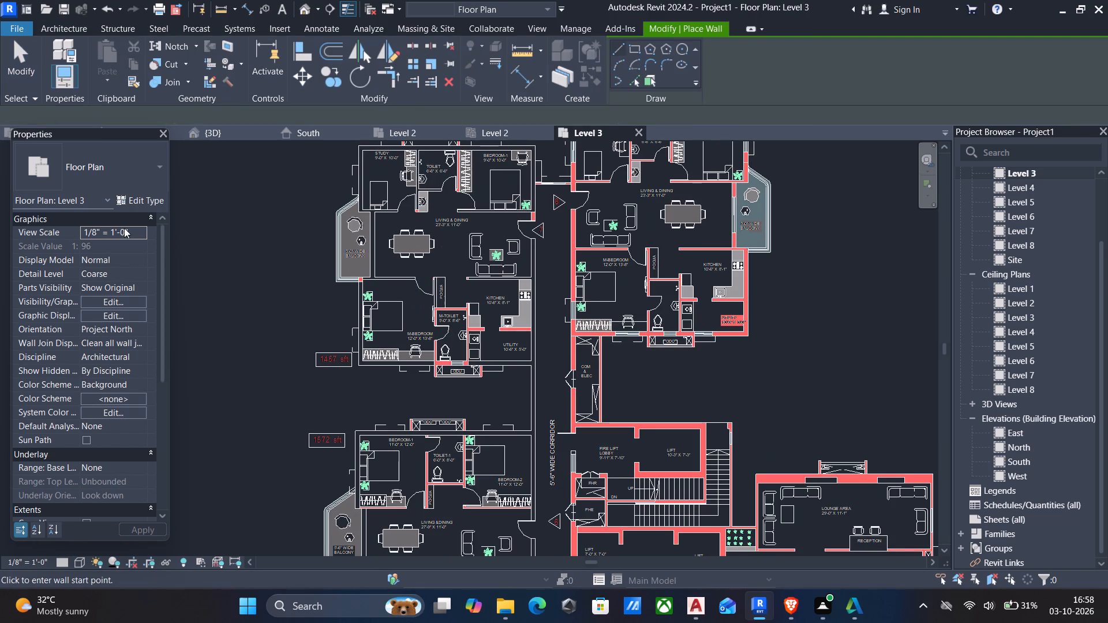
middle_click_drag(534, 212, 514, 281)
scroll(514, 281, "up", 1)
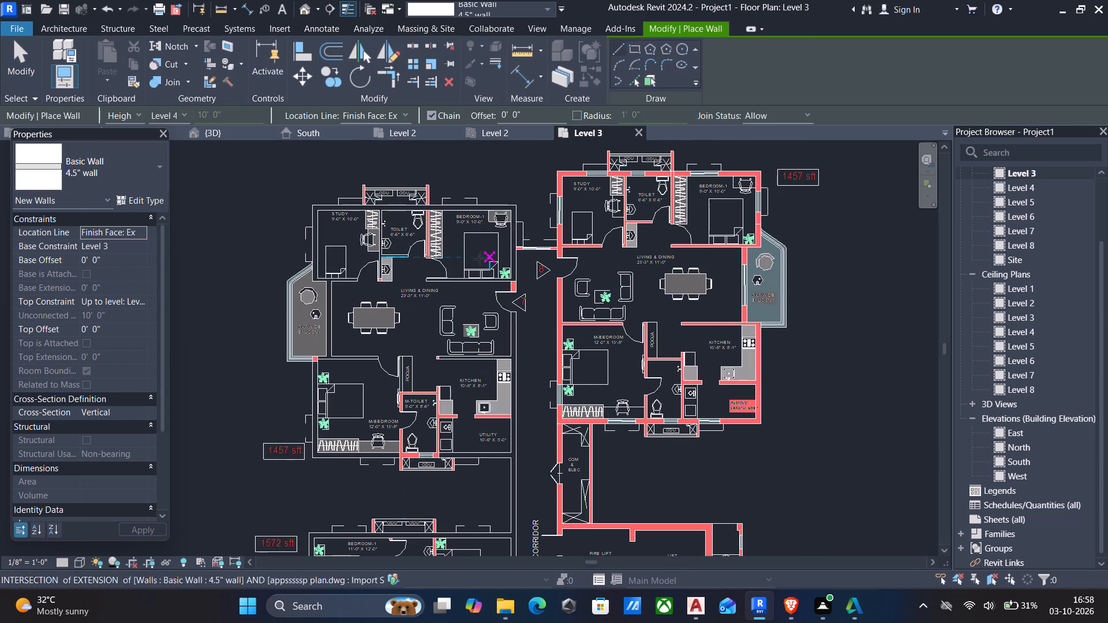
scroll(452, 235, "up", 3)
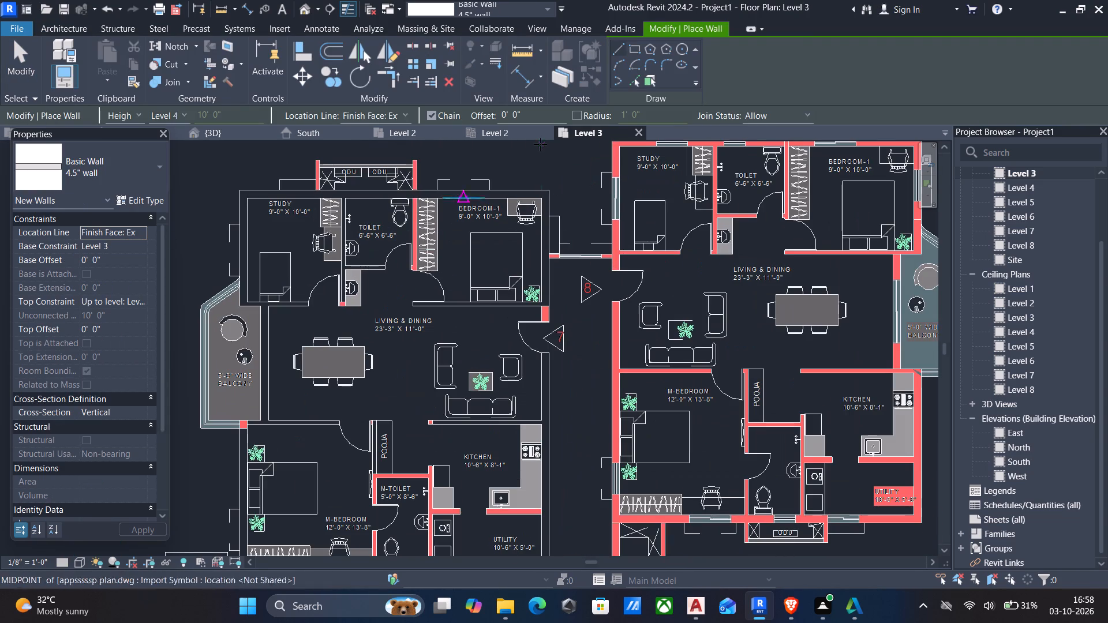
left_click(635, 80)
scroll(410, 227, "up", 4)
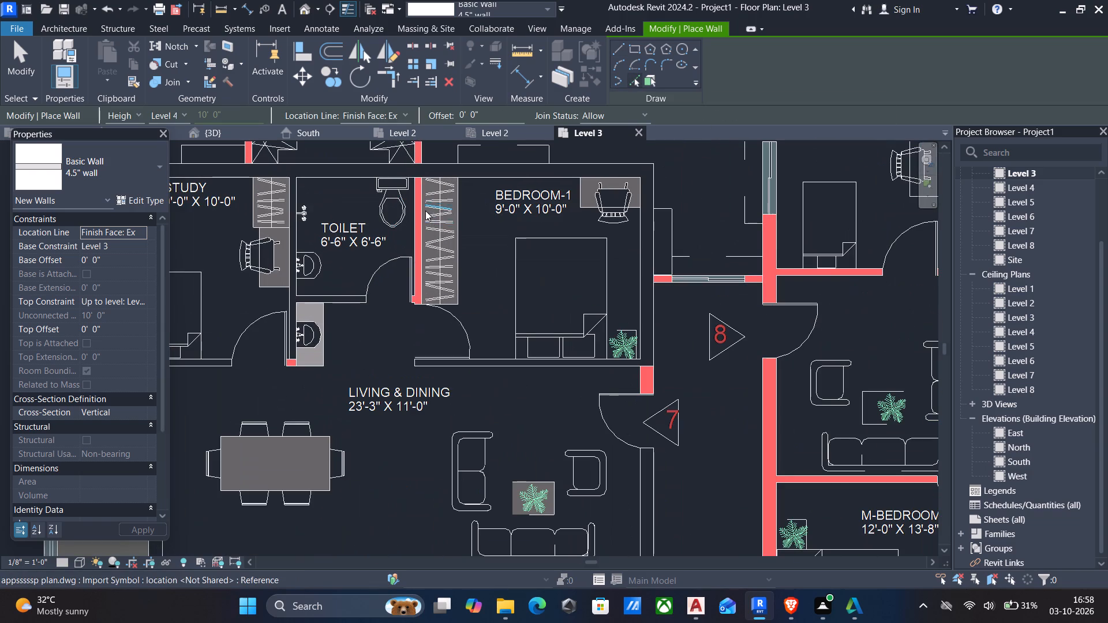
scroll(421, 208, "up", 3)
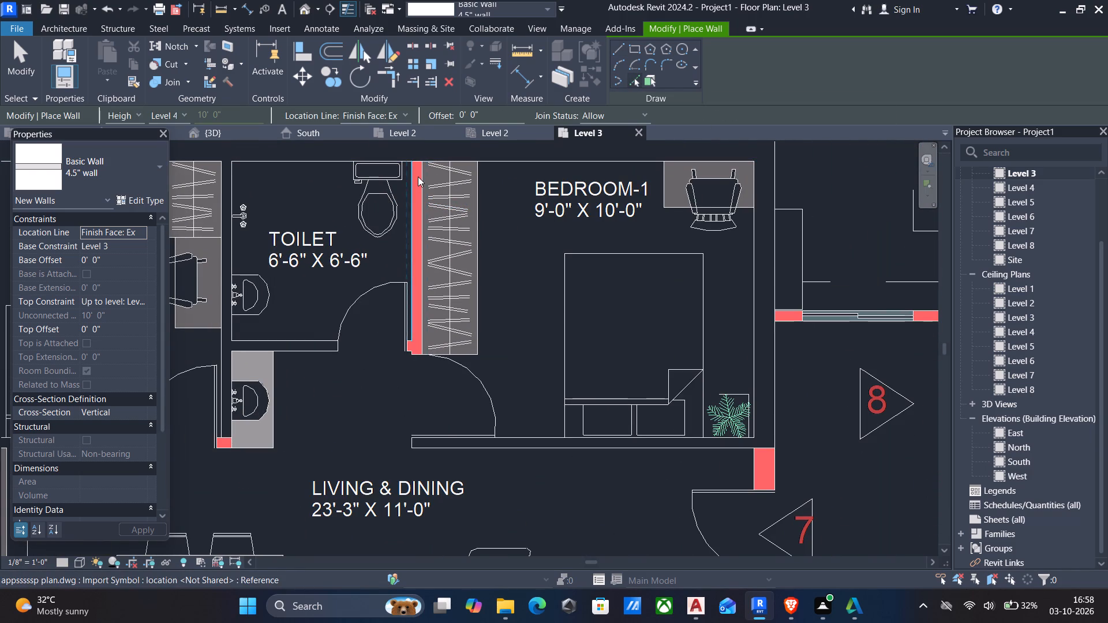
scroll(418, 193, "up", 3)
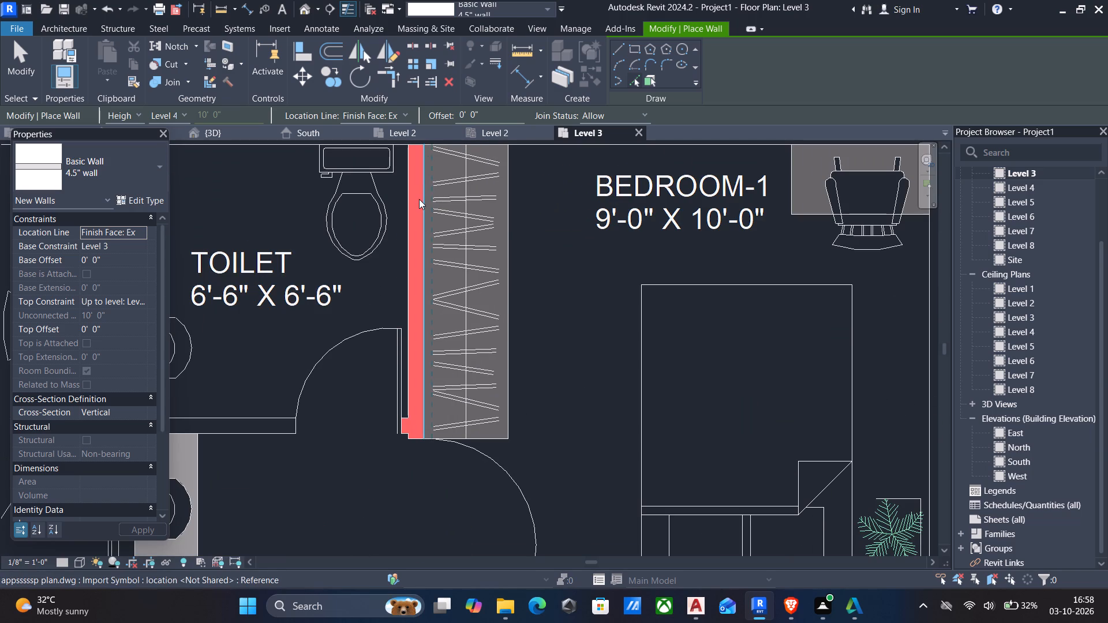
scroll(419, 199, "up", 3)
middle_click_drag(419, 199, 417, 227)
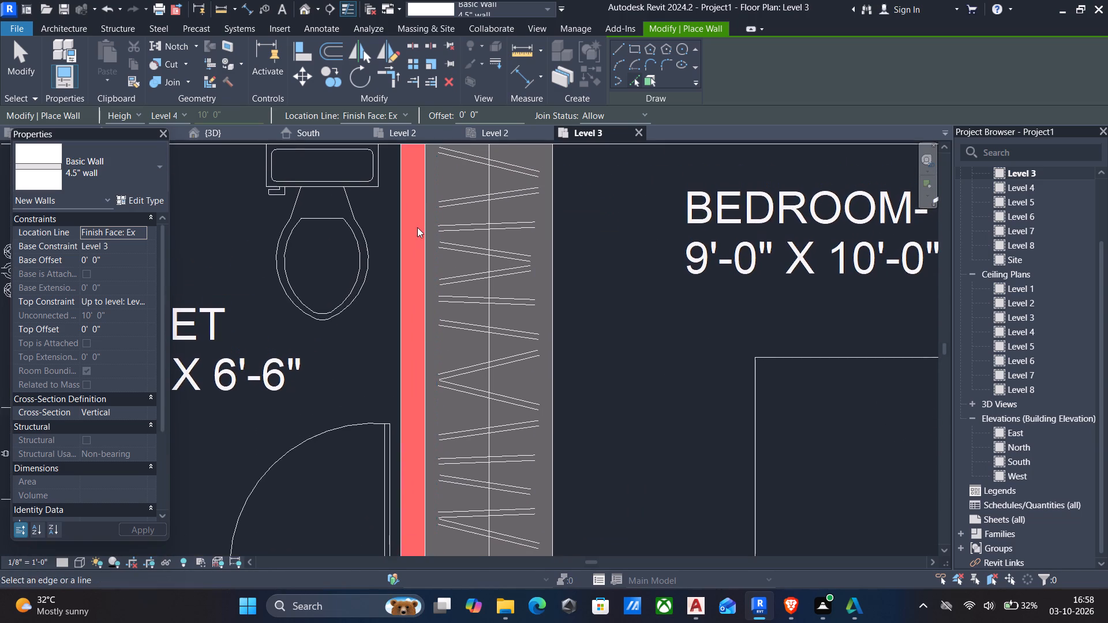
scroll(417, 227, "down", 2)
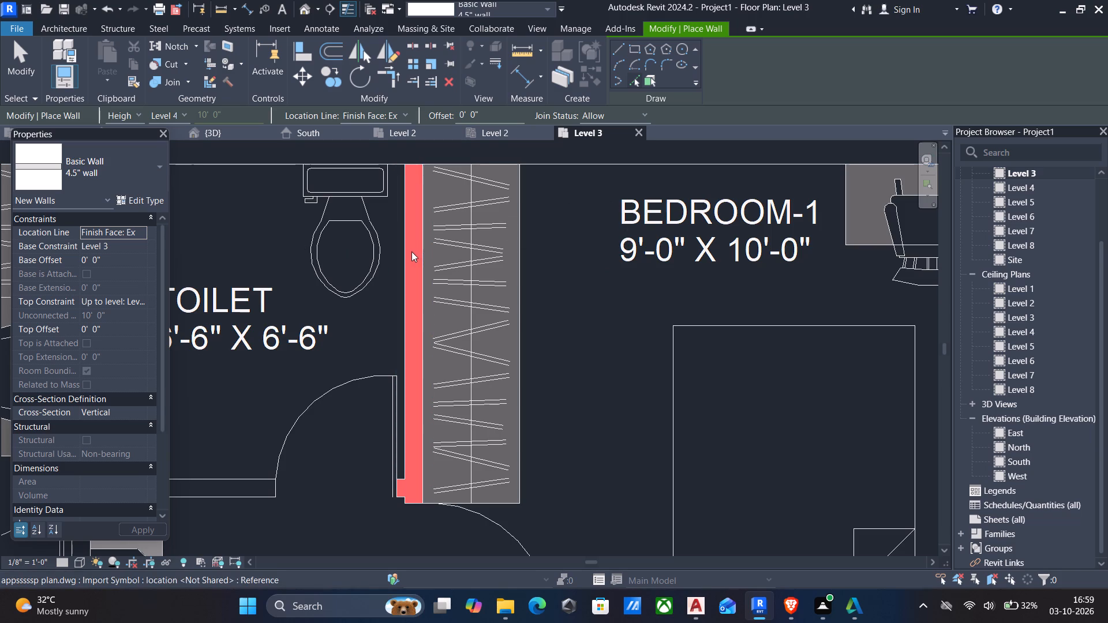
scroll(419, 264, "down", 3)
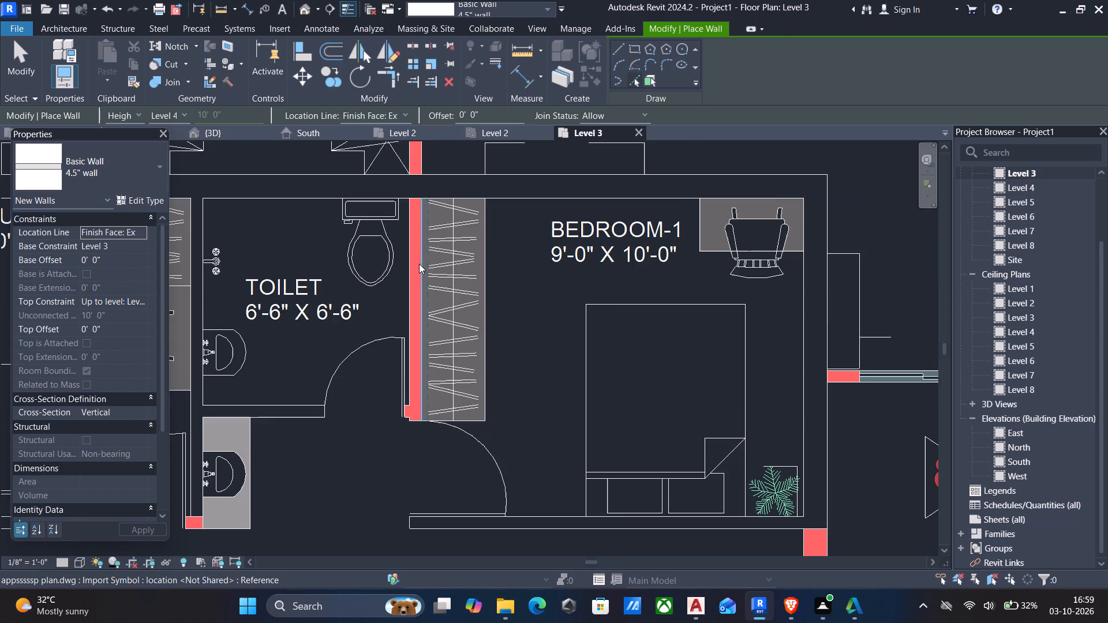
scroll(410, 257, "up", 3)
middle_click_drag(413, 258, 433, 297)
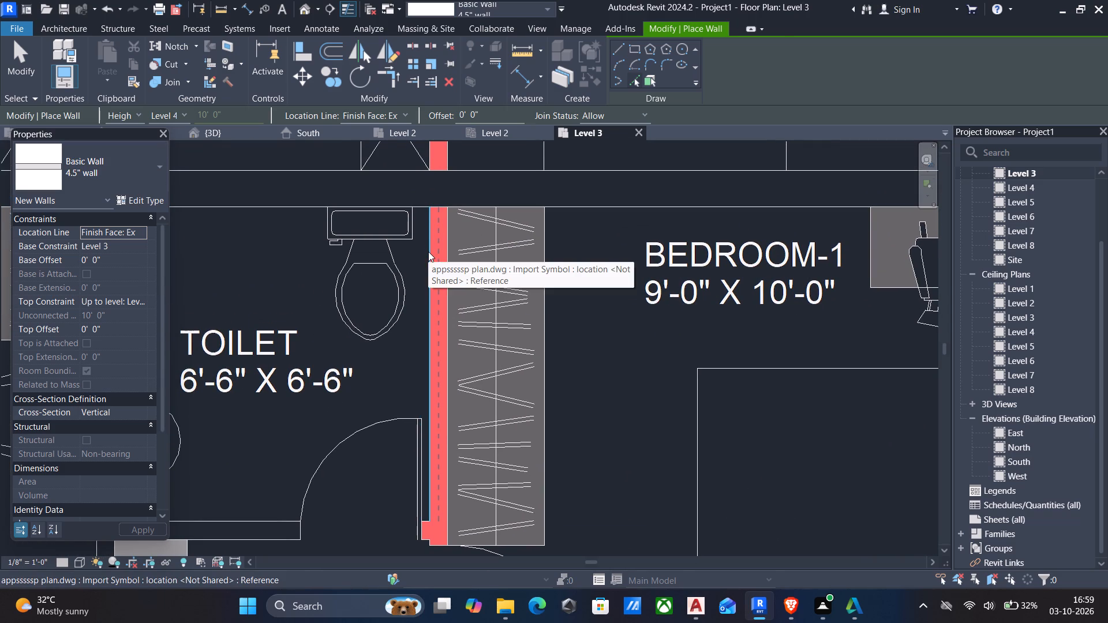
left_click(428, 252)
scroll(428, 252, "down", 6)
middle_click_drag(425, 308, 427, 265)
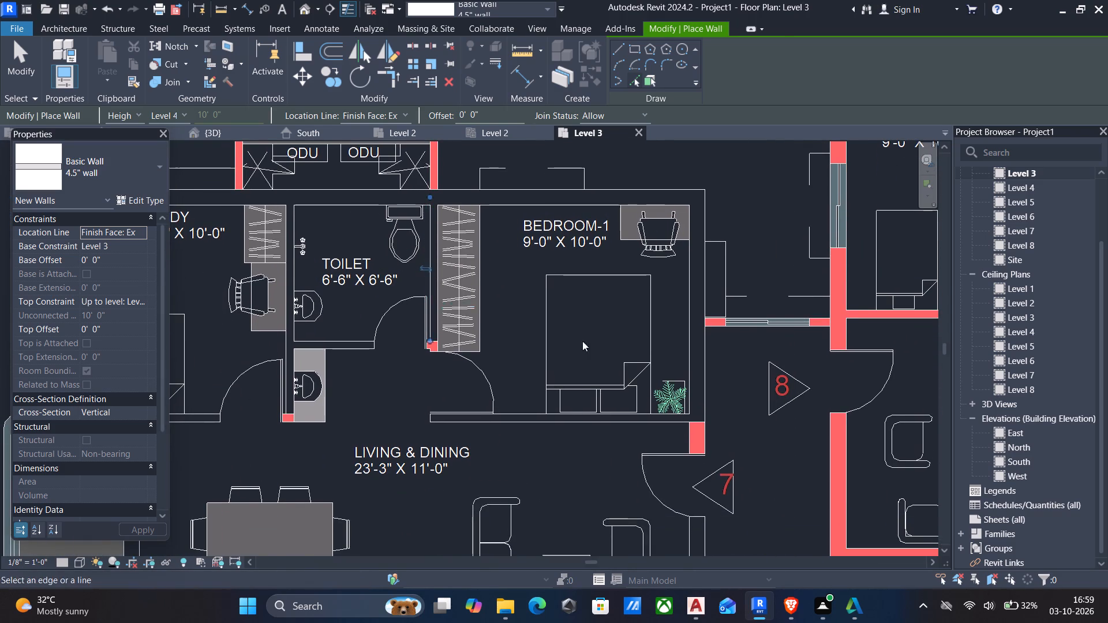
Place 4.5" walls in unit 7 between Pooja and M-Toilet and between M-Toilet and Kitchen by picking the plan lines.
scroll(587, 341, "down", 1)
middle_click_drag(591, 341, 623, 281)
middle_click_drag(415, 348, 555, 319)
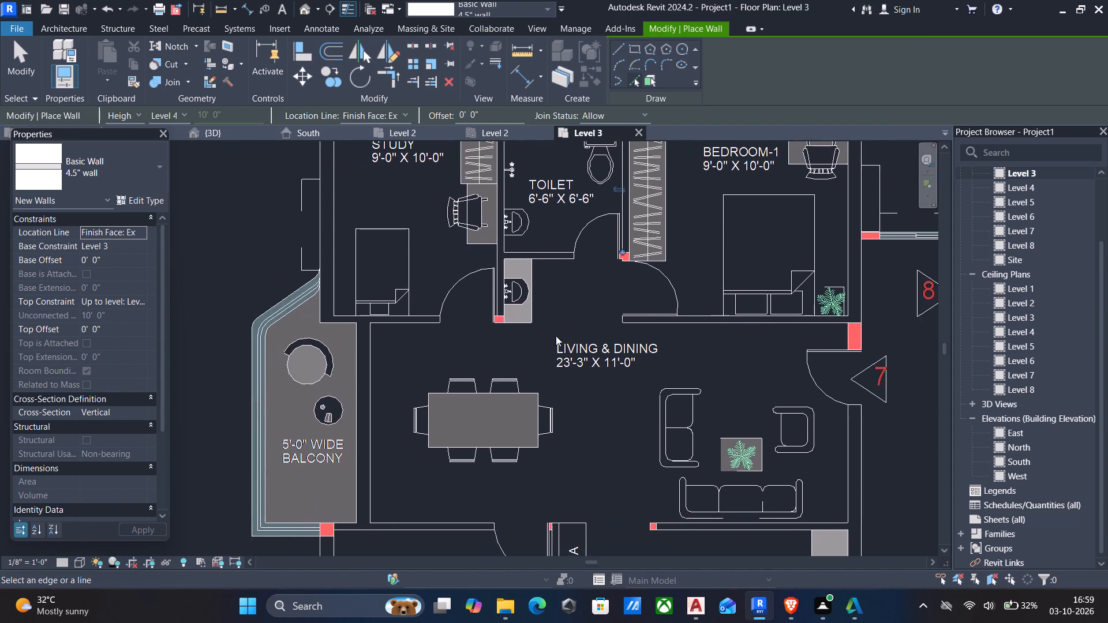
scroll(559, 386, "down", 2)
middle_click_drag(560, 386, 579, 316)
middle_click_drag(602, 430, 584, 358)
scroll(584, 356, "up", 1)
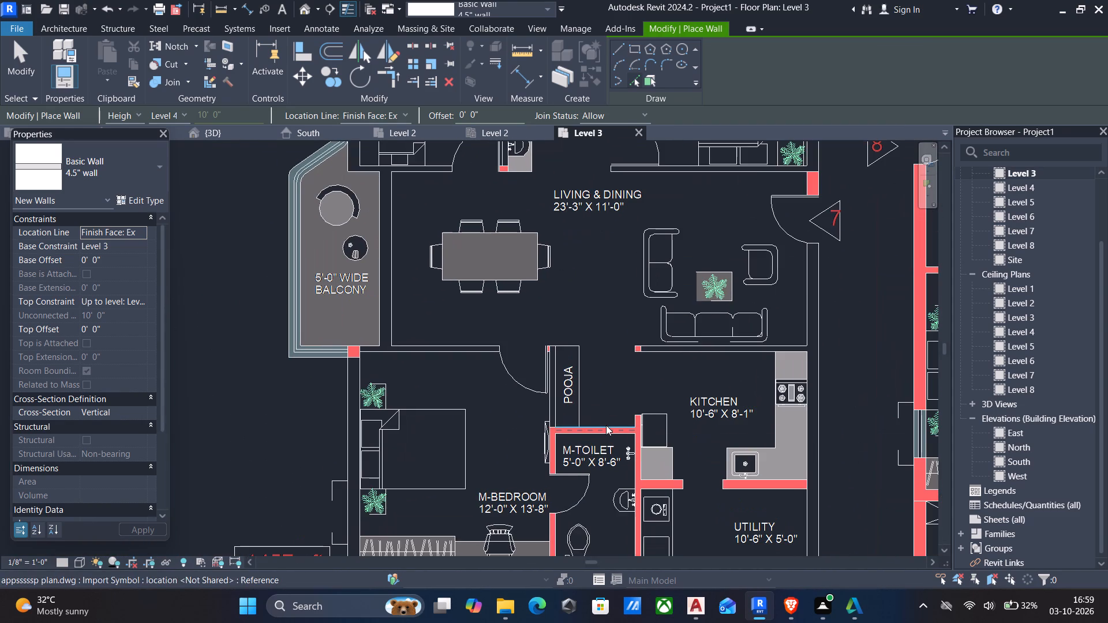
left_click(606, 425)
middle_click_drag(616, 434, 605, 318)
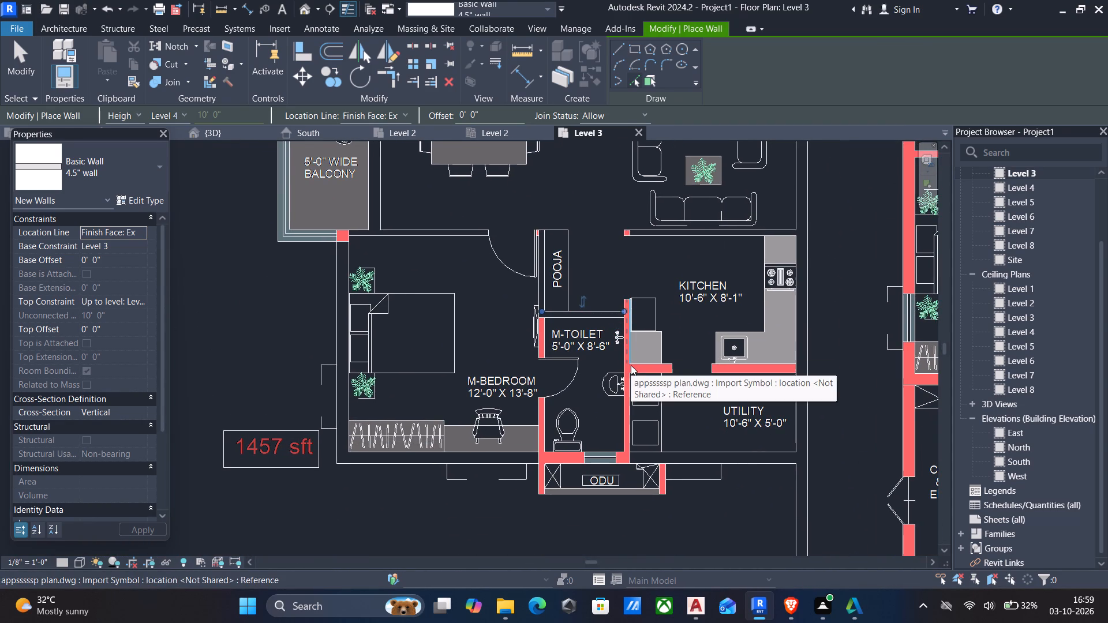
left_click(631, 365)
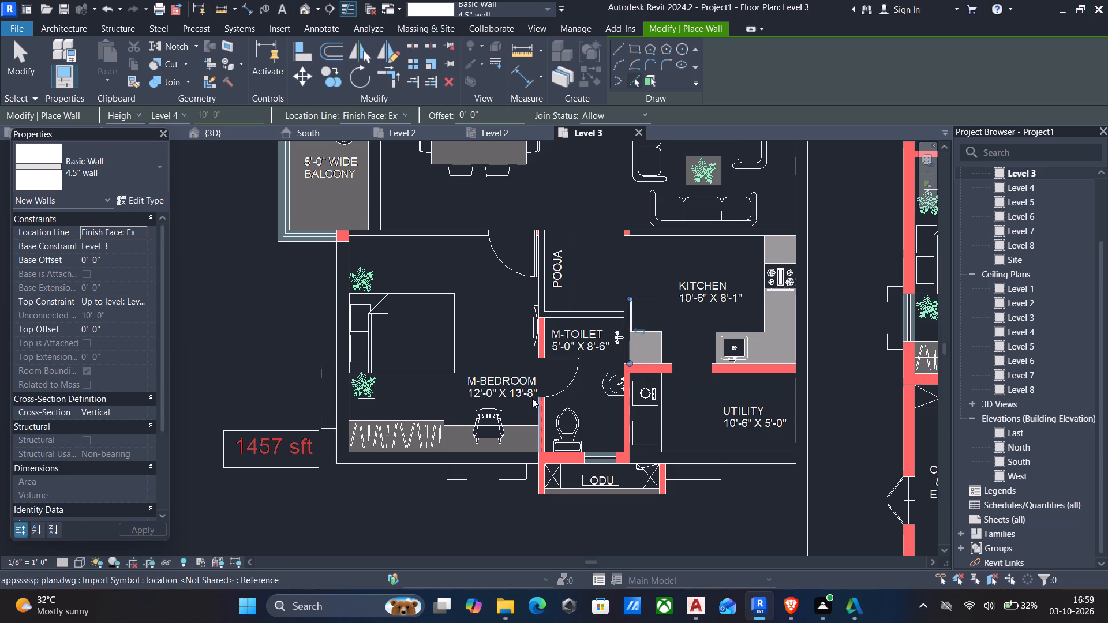
Place two 4.5" walls between M-Bedroom and M-Toilet, one on each side of the toilet door, by picking the plan lines.
scroll(542, 343, "up", 4)
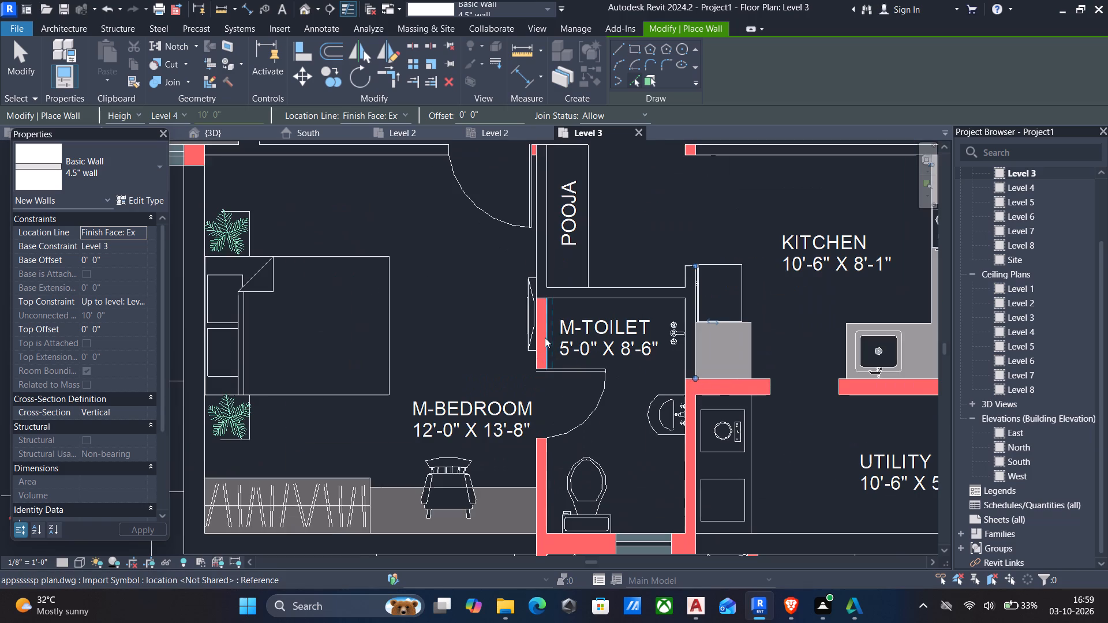
scroll(541, 329, "up", 3)
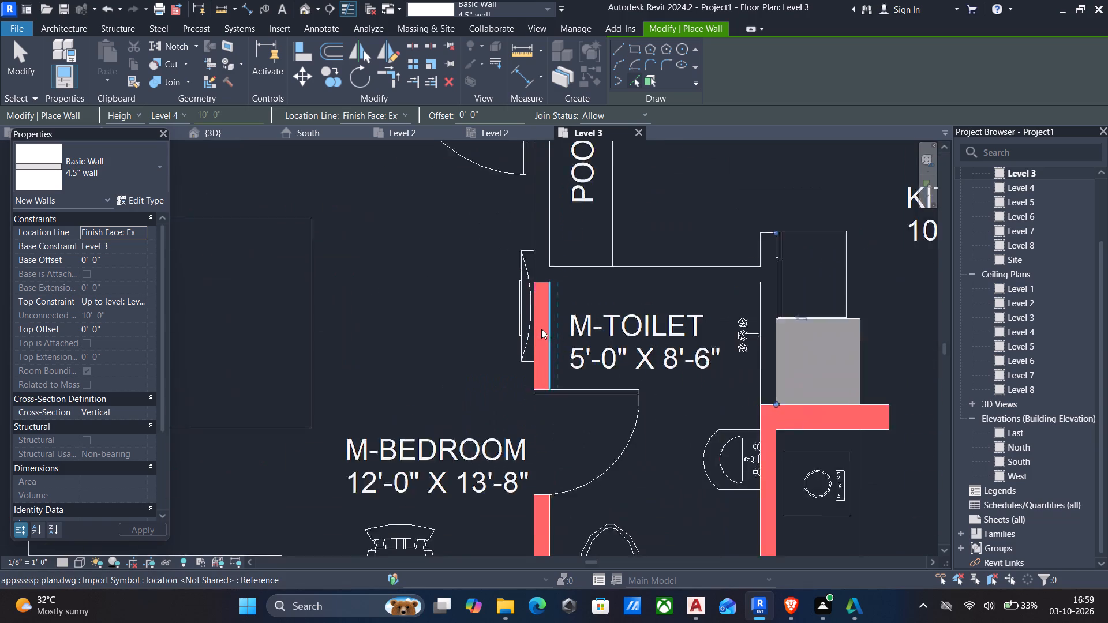
scroll(541, 329, "up", 2)
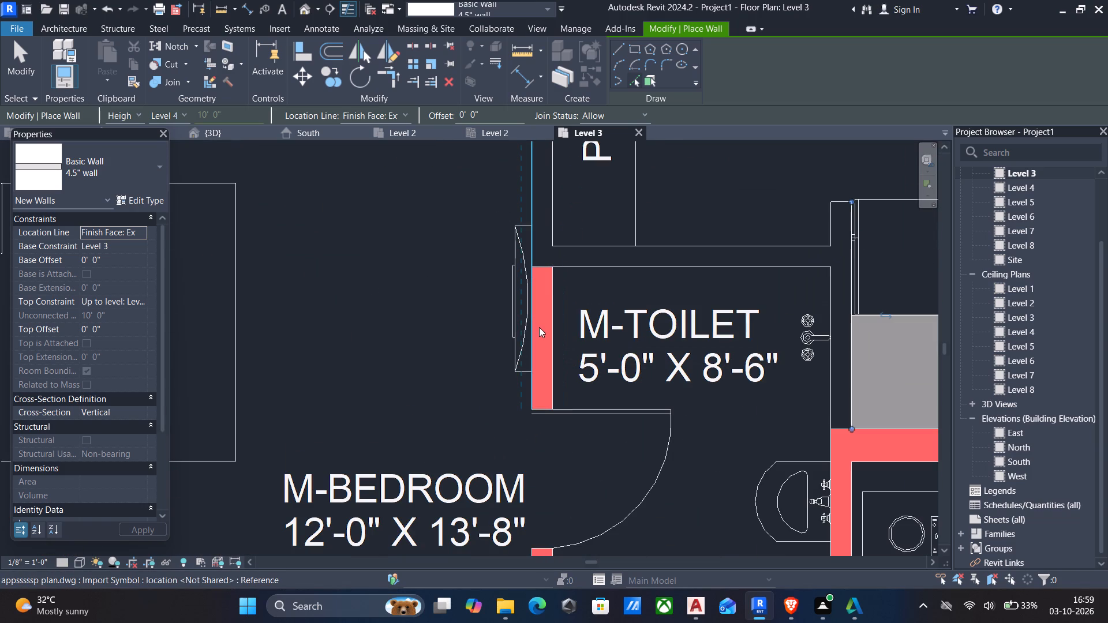
scroll(545, 313, "down", 4)
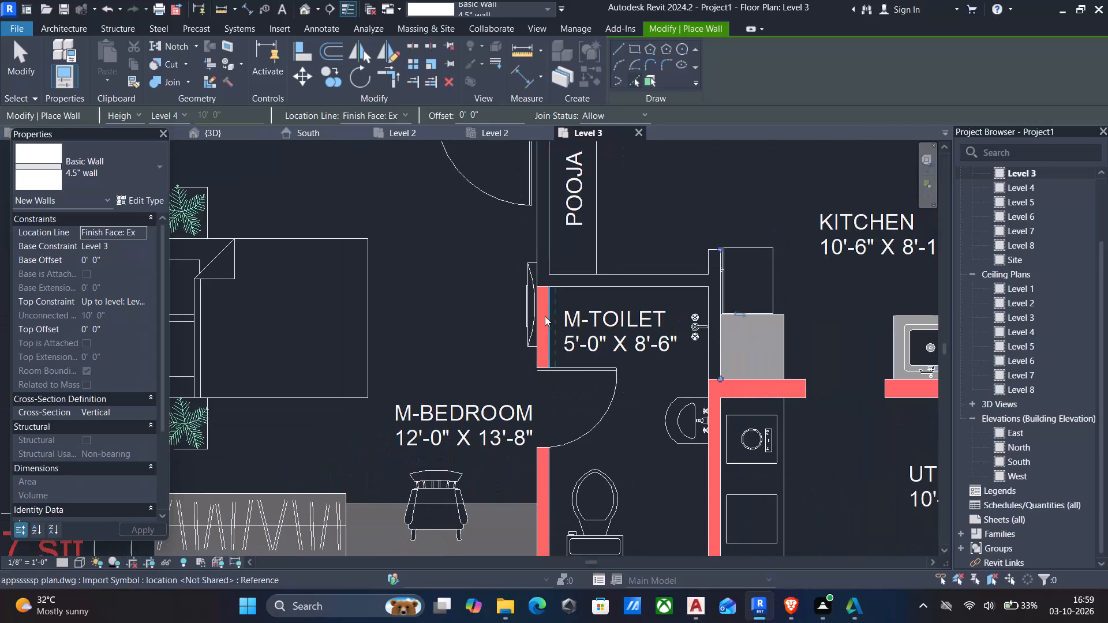
scroll(545, 317, "up", 3)
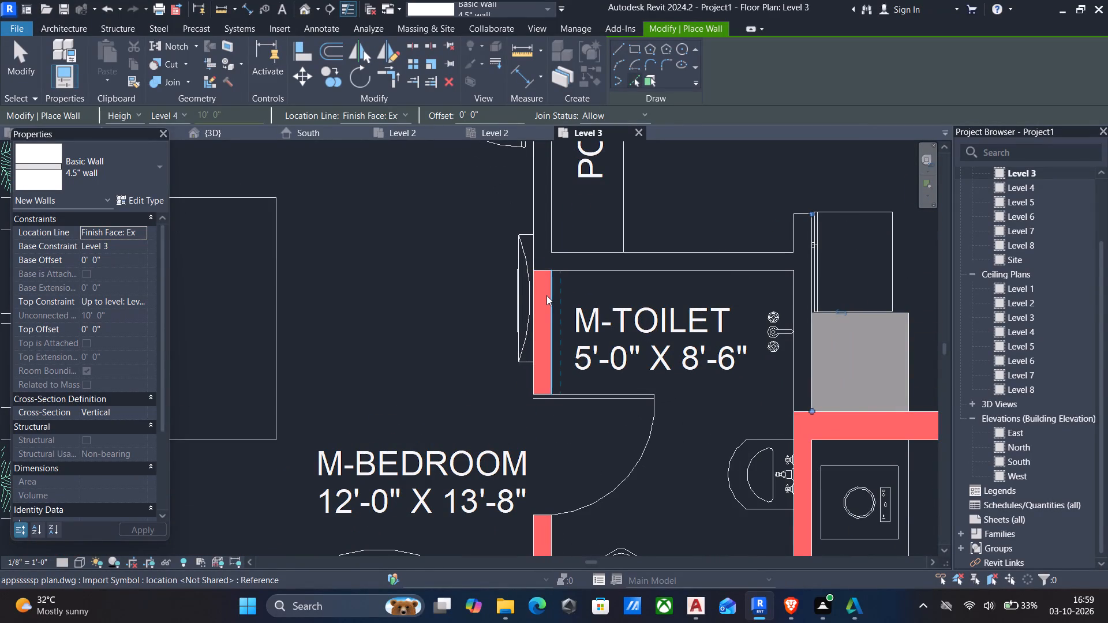
scroll(546, 295, "down", 1)
left_click(551, 307)
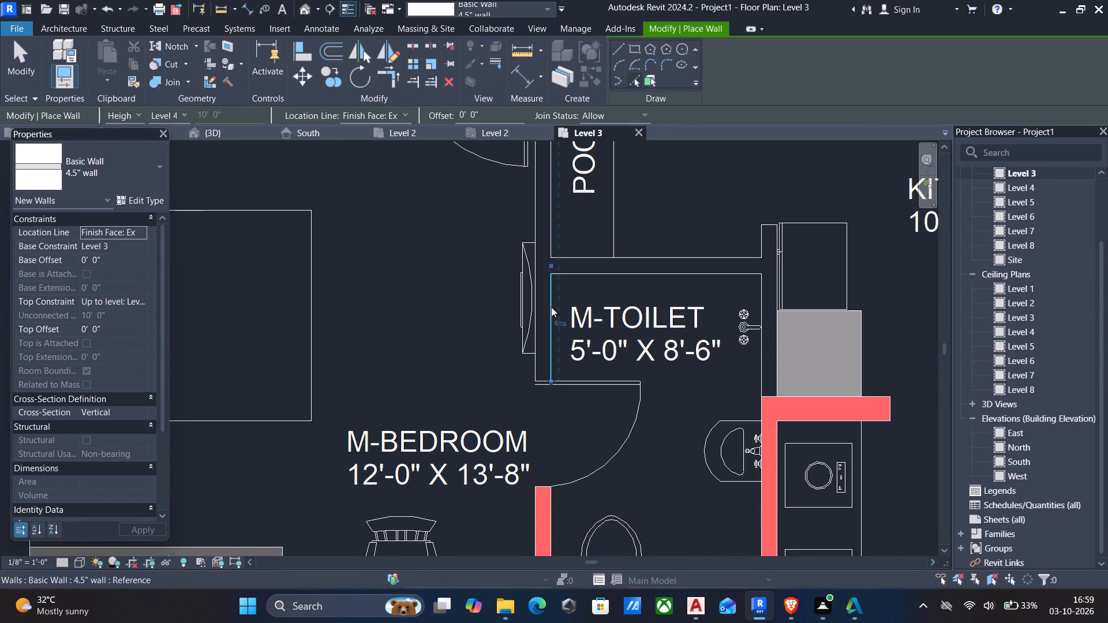
scroll(563, 321, "down", 3)
middle_click_drag(565, 329, 574, 284)
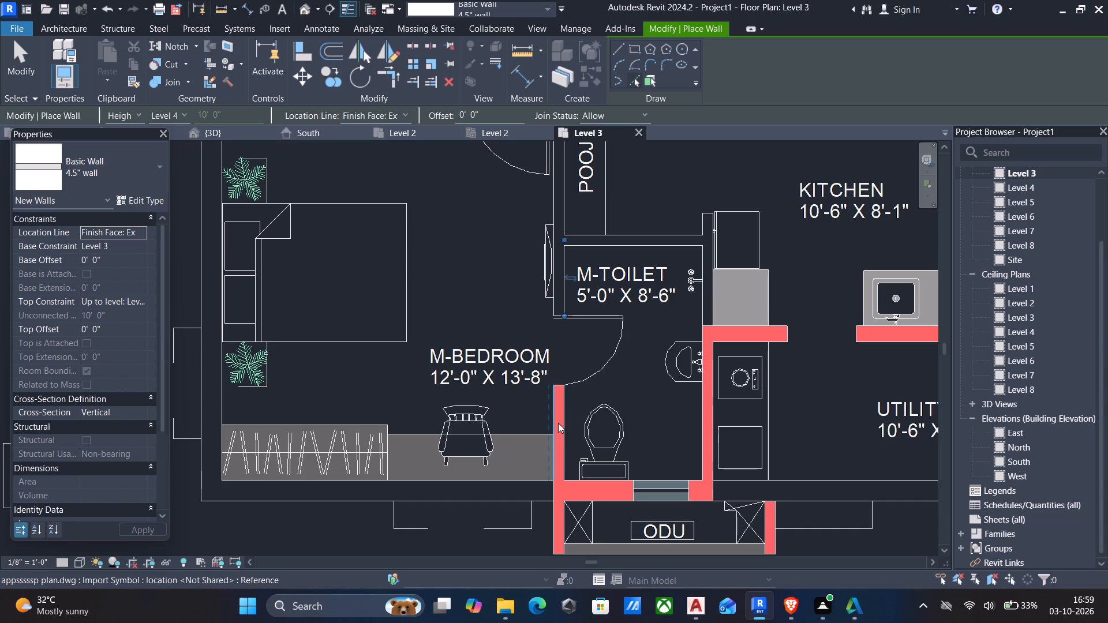
scroll(553, 414, "up", 1)
left_click(553, 411)
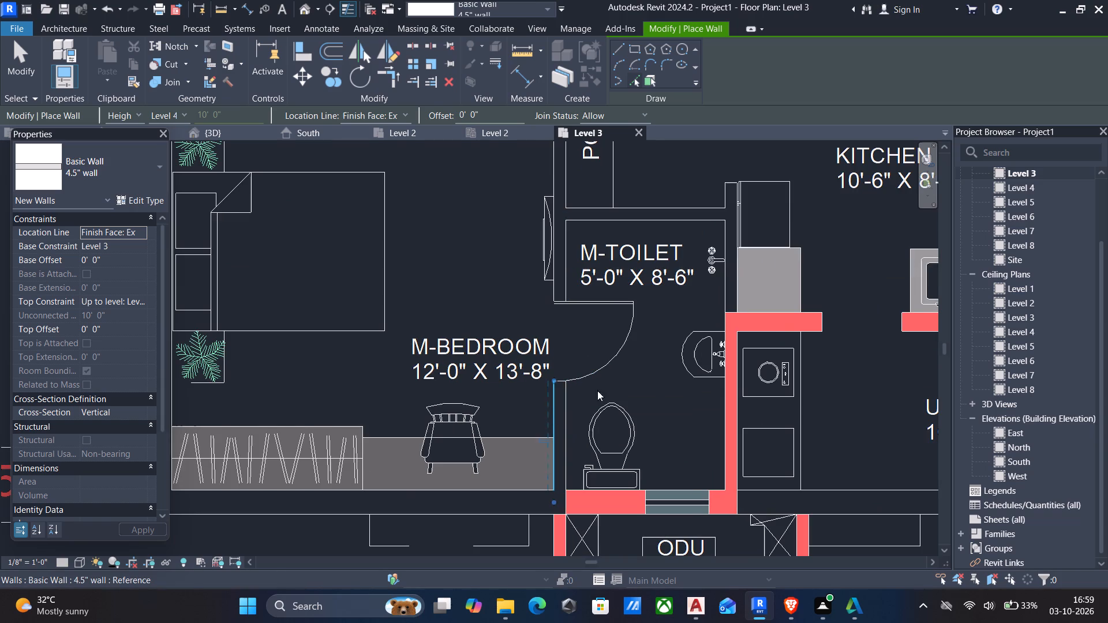
Trim/extend the living-side walls of Study and Bedroom-1 in unit 7 to corners with the adjoining Toilet-side walls.
scroll(647, 381, "down", 3)
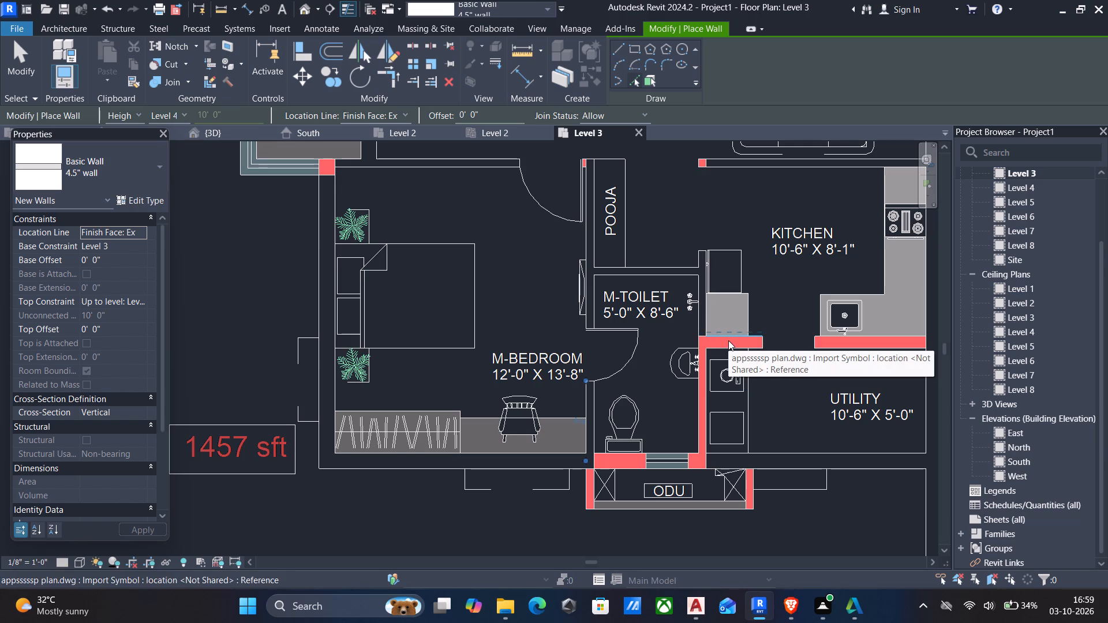
scroll(668, 333, "down", 2)
middle_click_drag(612, 259, 624, 300)
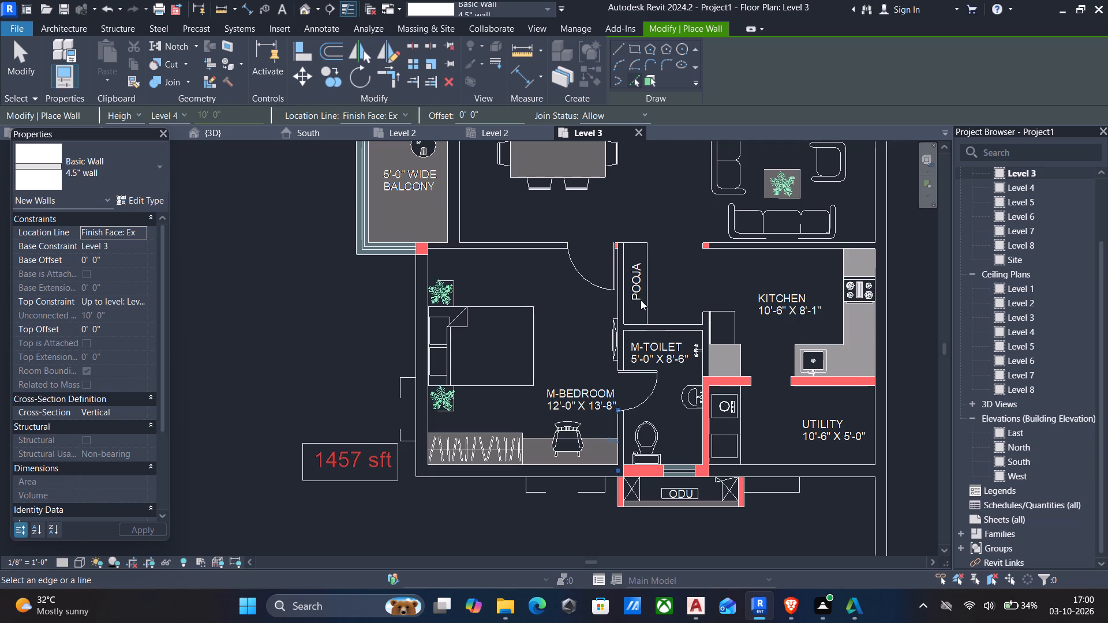
scroll(633, 203, "down", 4)
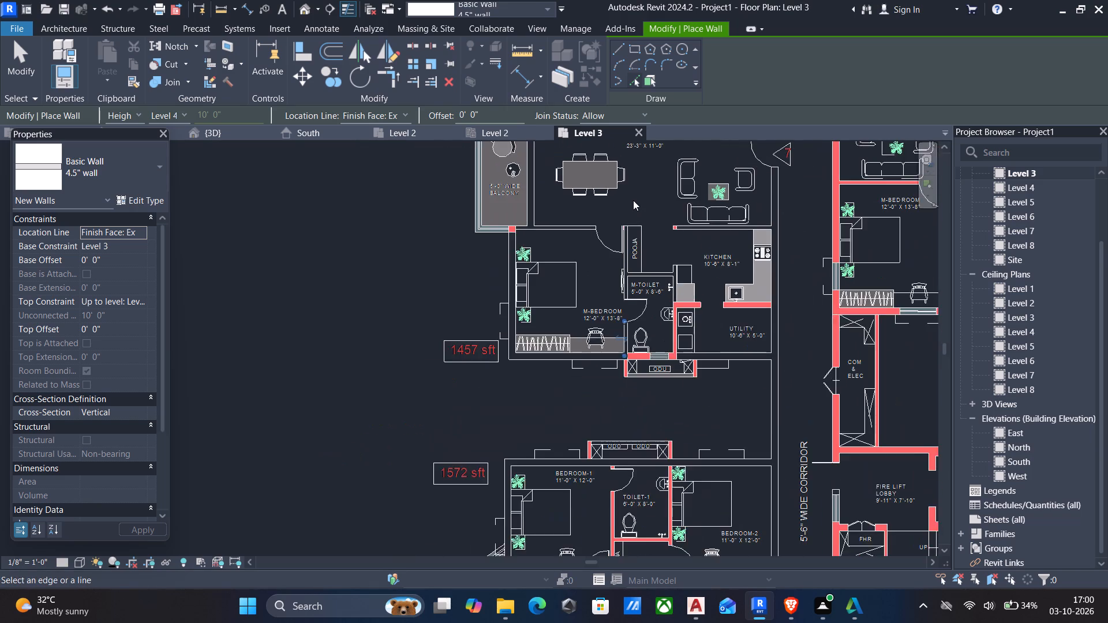
middle_click_drag(634, 198, 646, 281)
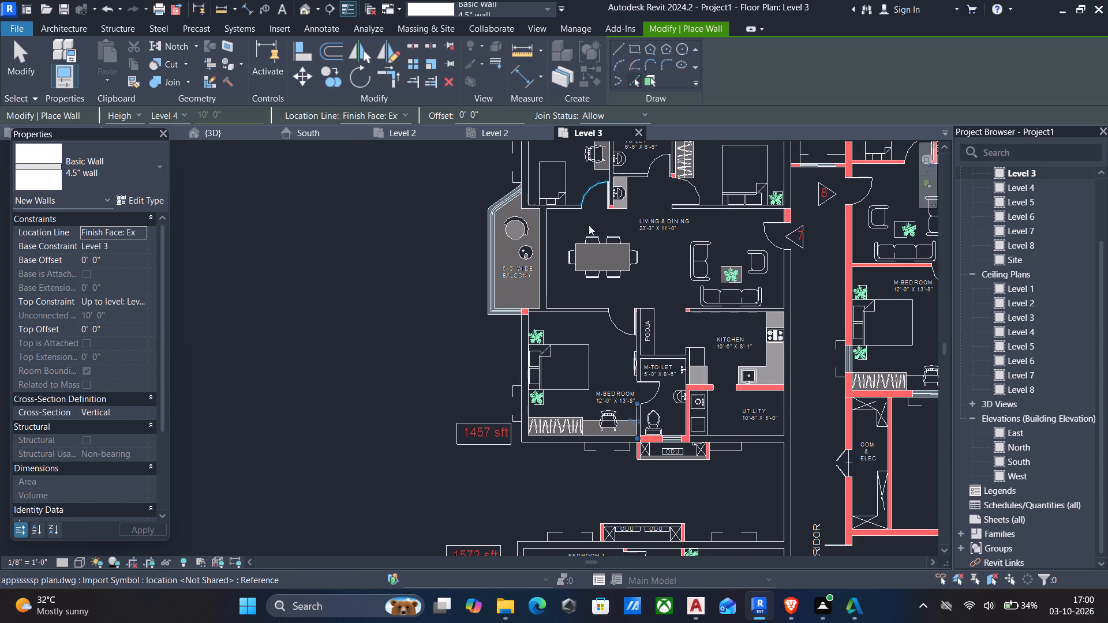
type("tr")
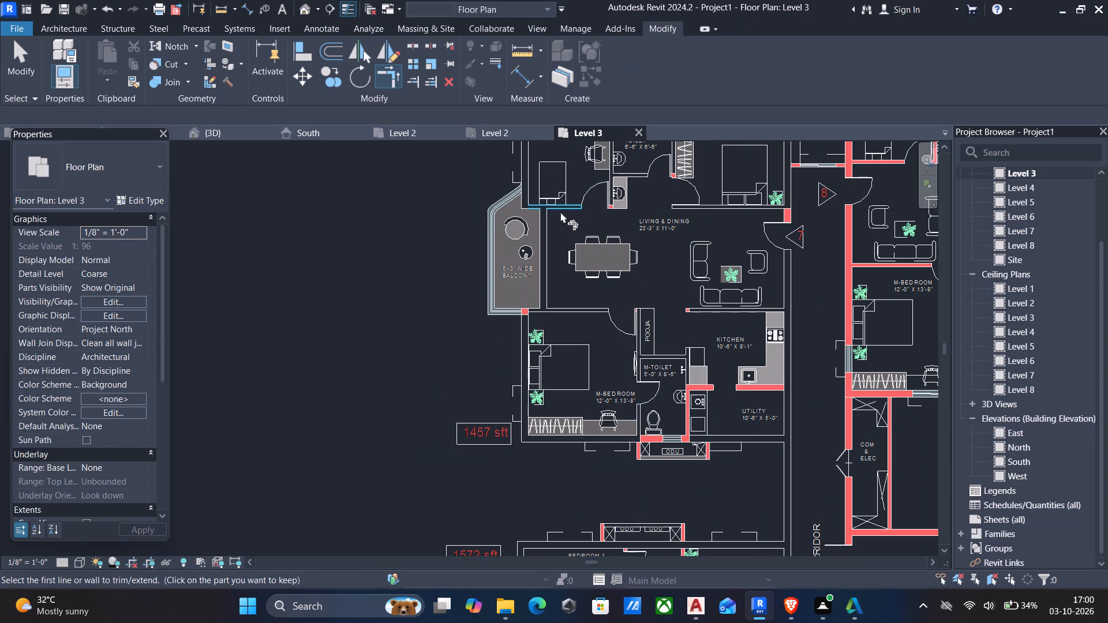
left_click(560, 212)
left_click(612, 179)
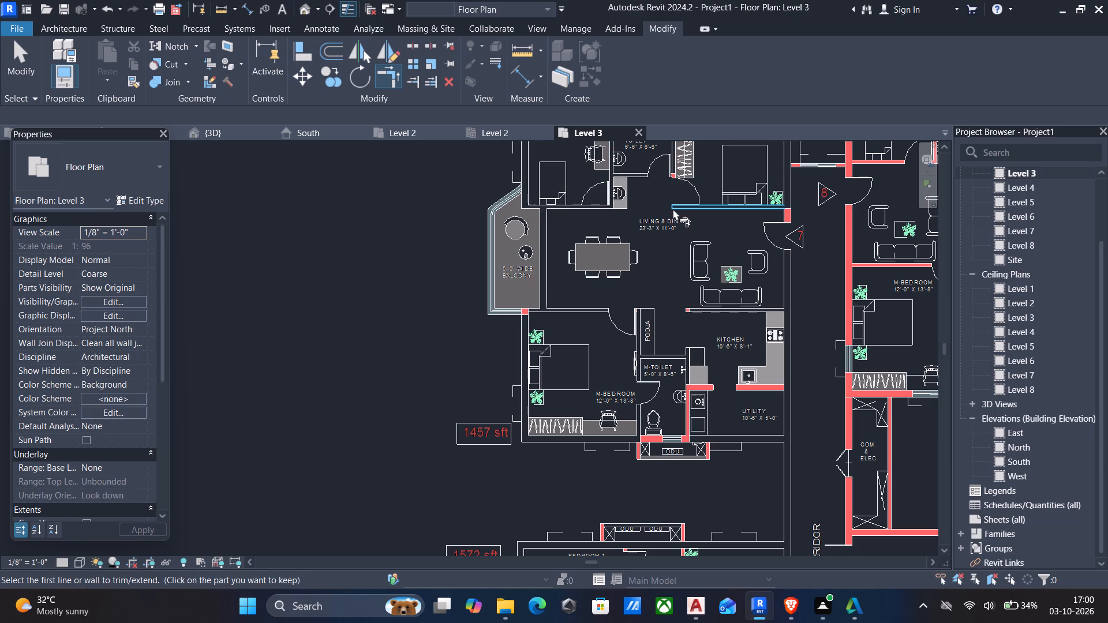
left_click(688, 207)
left_click(674, 162)
Trim/extend the Kitchen's living-side wall to the M-Toilet wall, and the M-Bedroom's living-side wall to the Pooja wall, forming corners.
scroll(675, 172, "down", 2)
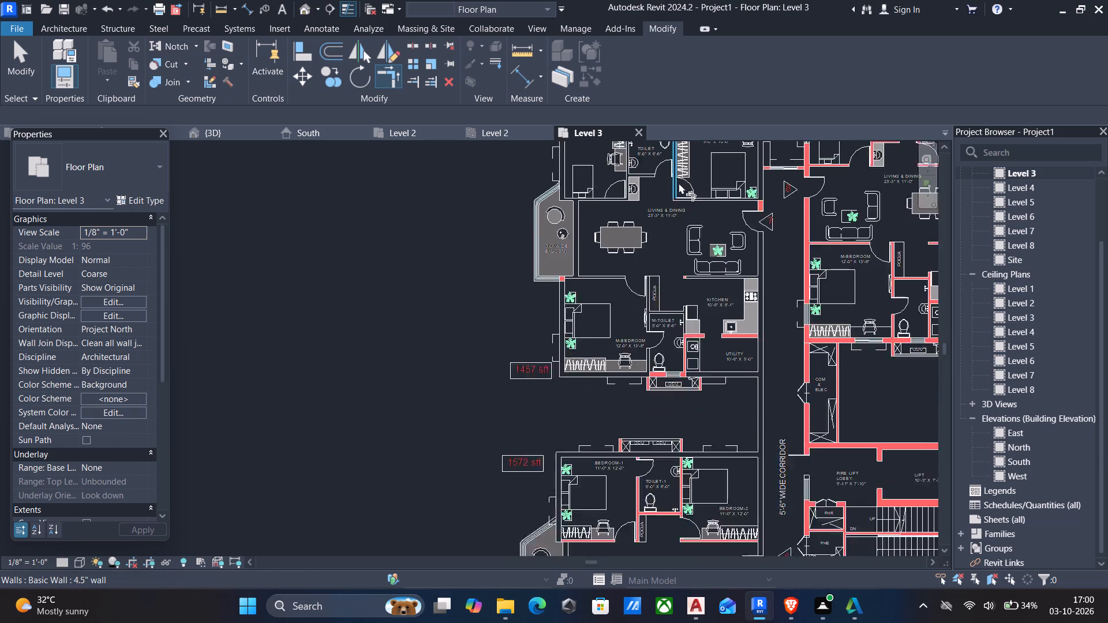
scroll(679, 183, "down", 1)
middle_click_drag(679, 185, 664, 270)
middle_click_drag(677, 311, 678, 258)
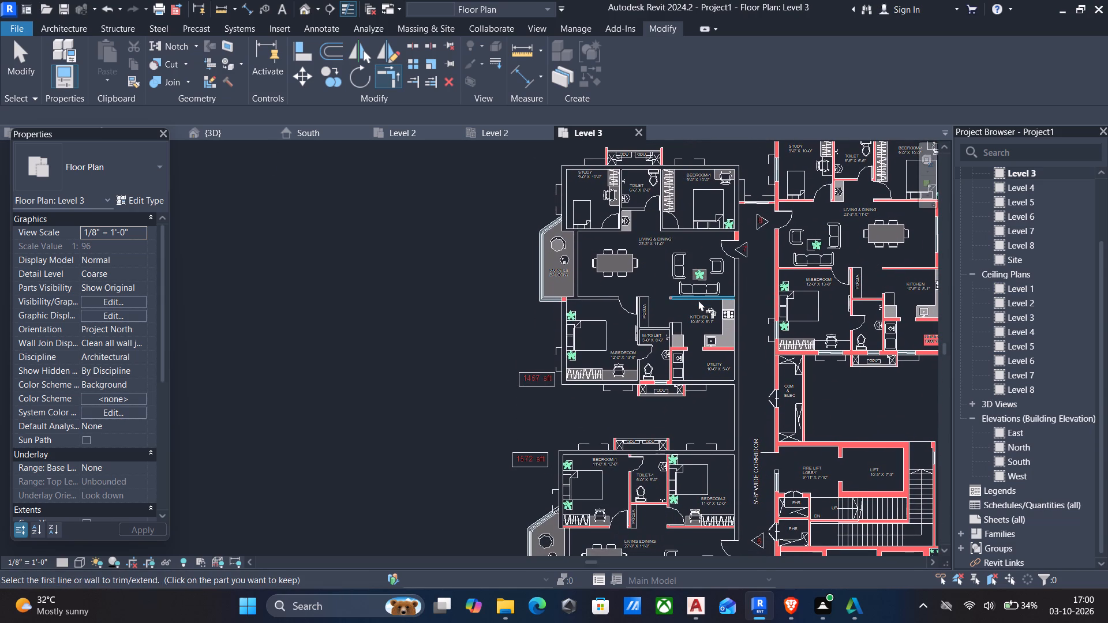
left_click(698, 298)
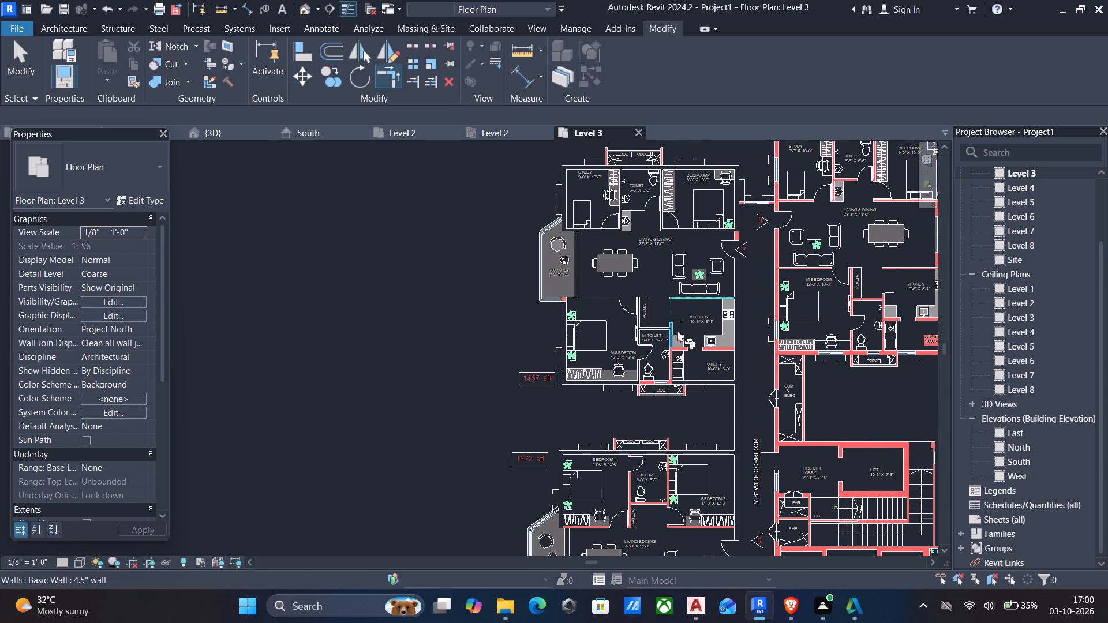
left_click(676, 331)
scroll(664, 351, "up", 4)
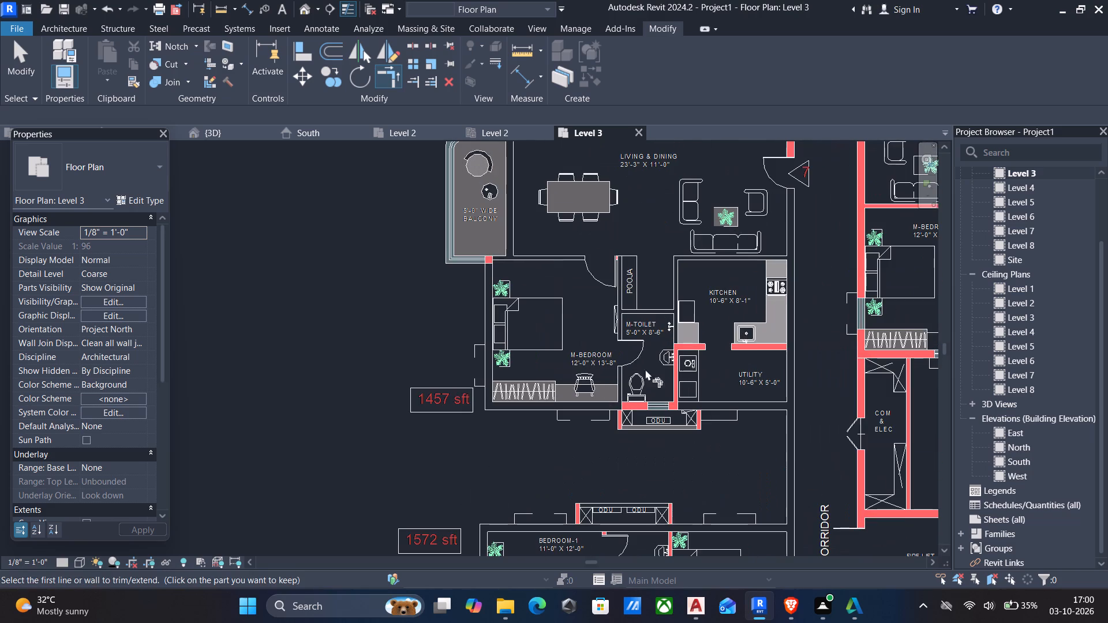
left_click(618, 291)
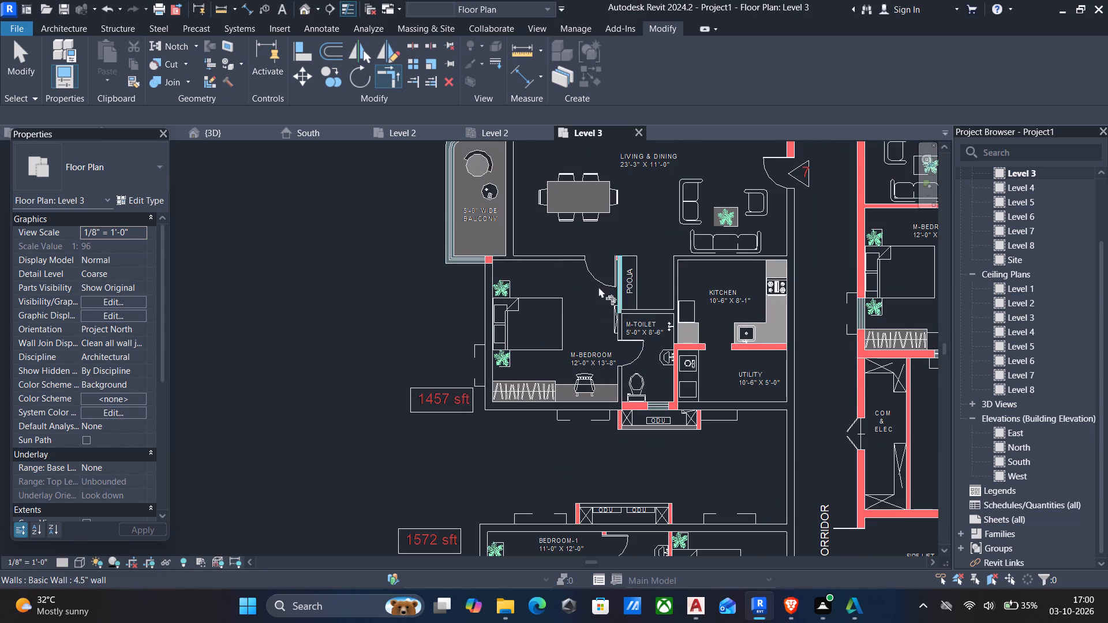
left_click(566, 256)
scroll(570, 268, "down", 3)
middle_click_drag(569, 302, 586, 218)
scroll(583, 301, "up", 2)
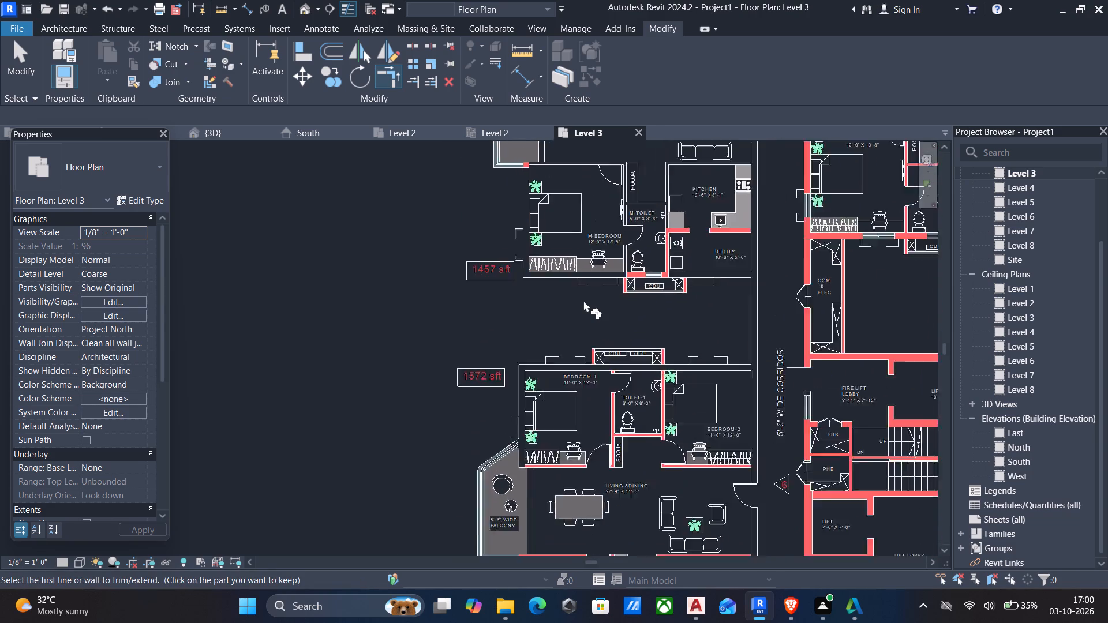
scroll(583, 301, "up", 2)
middle_click_drag(583, 301, 538, 401)
scroll(538, 401, "up", 1)
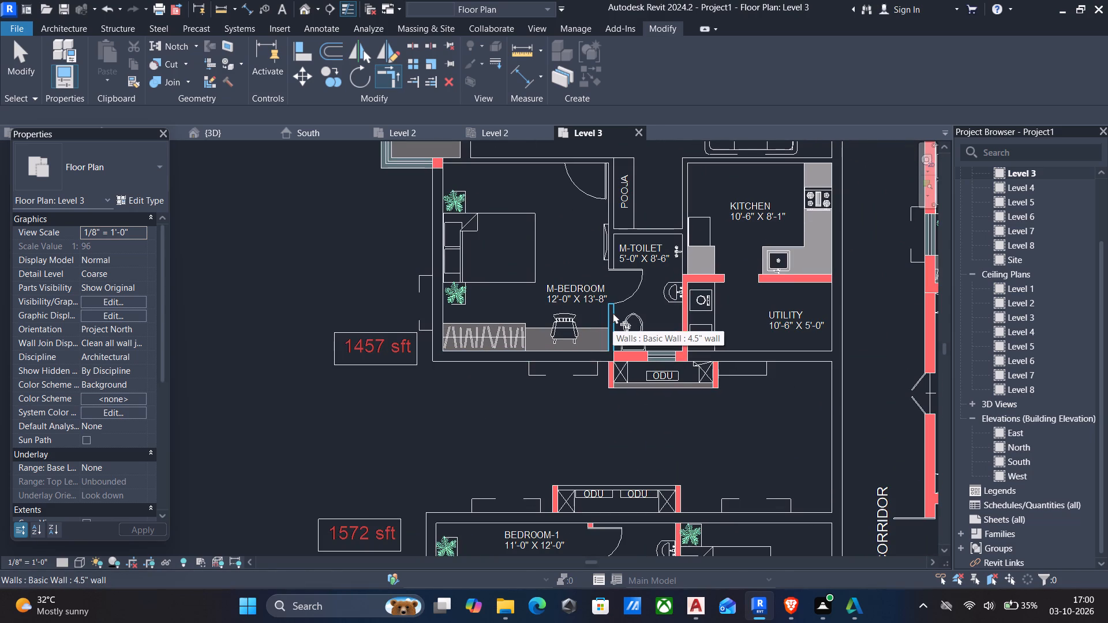
key("Escape")
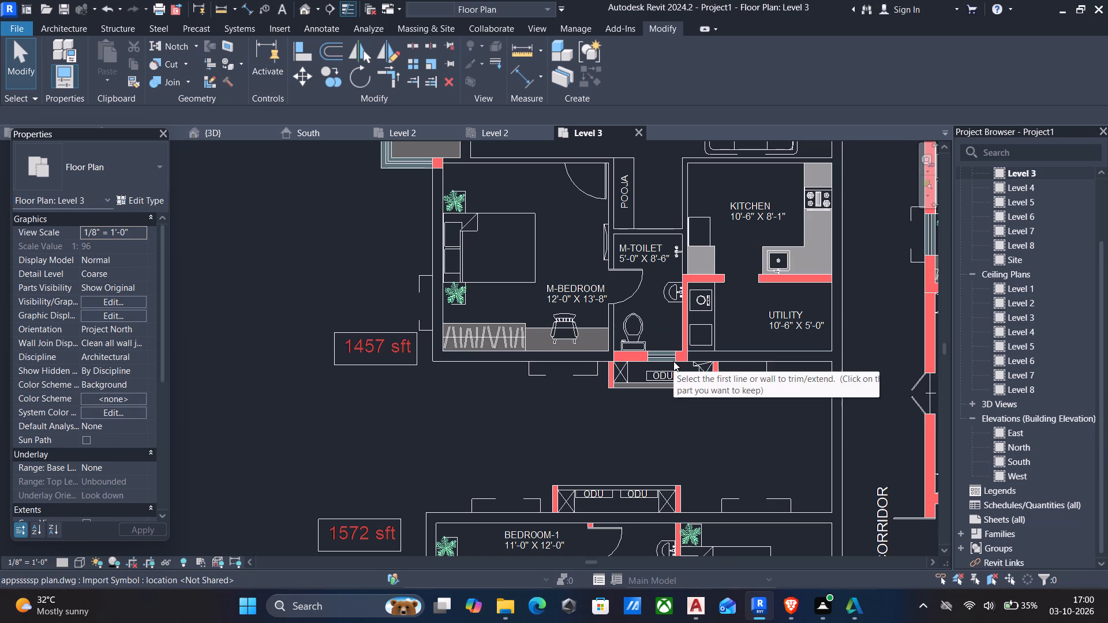
Place a 4.5" wall between M-Toilet and Utility, beside the washbasin, by picking the plan line.
type("wa")
scroll(685, 297, "up", 3)
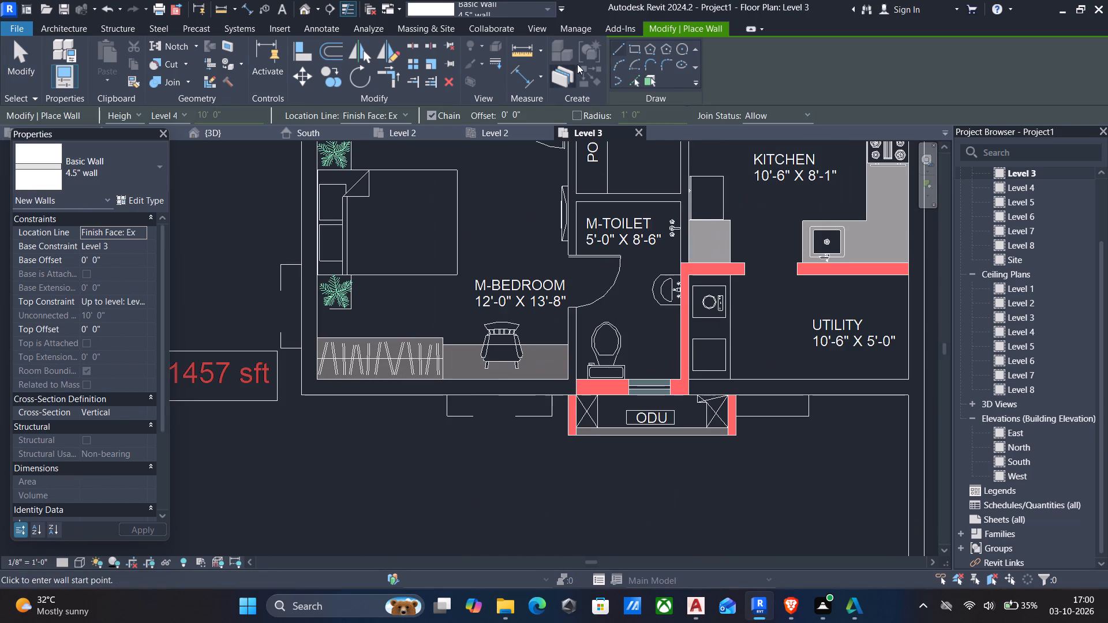
left_click(635, 79)
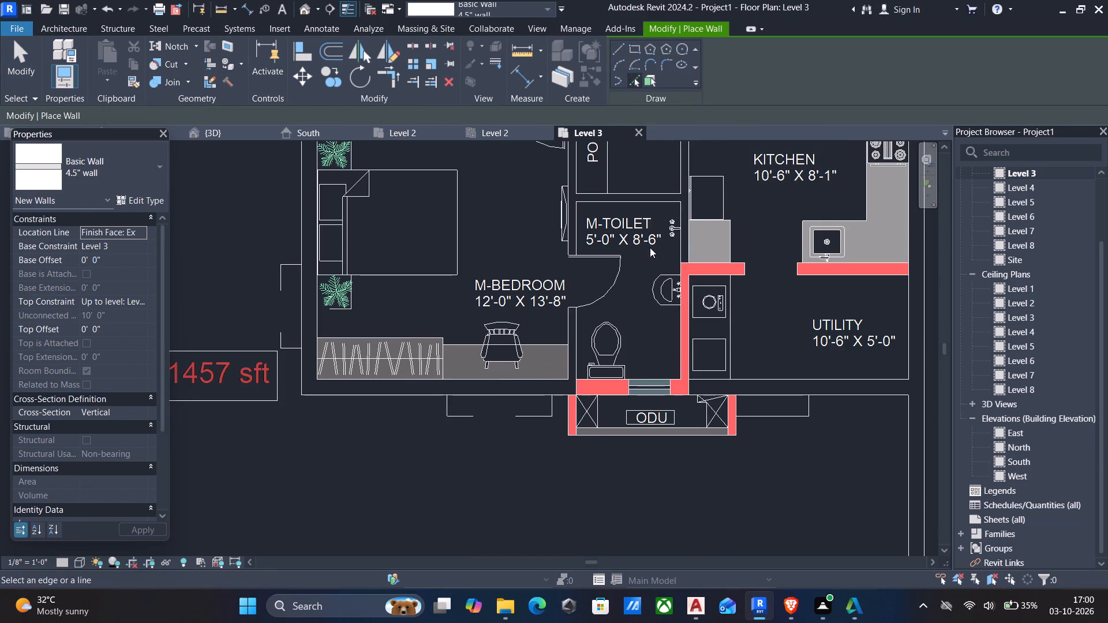
left_click(689, 295)
scroll(727, 280, "down", 1)
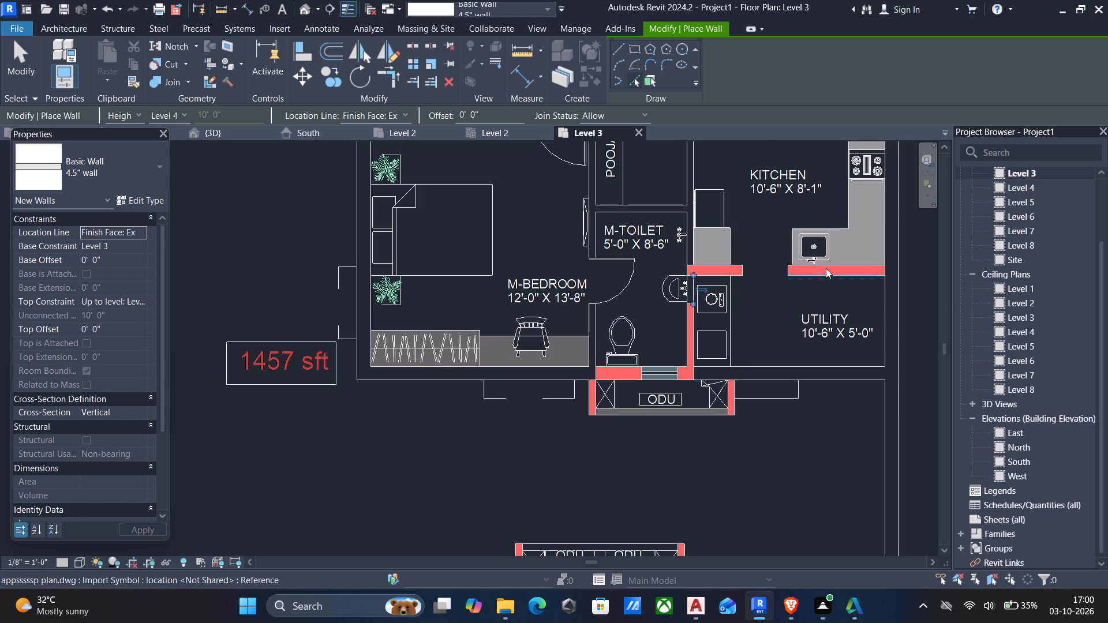
Place two 9" walls between Kitchen and Utility in unit 7, one on each side of the opening, by picking the plan lines.
scroll(815, 268, "up", 3)
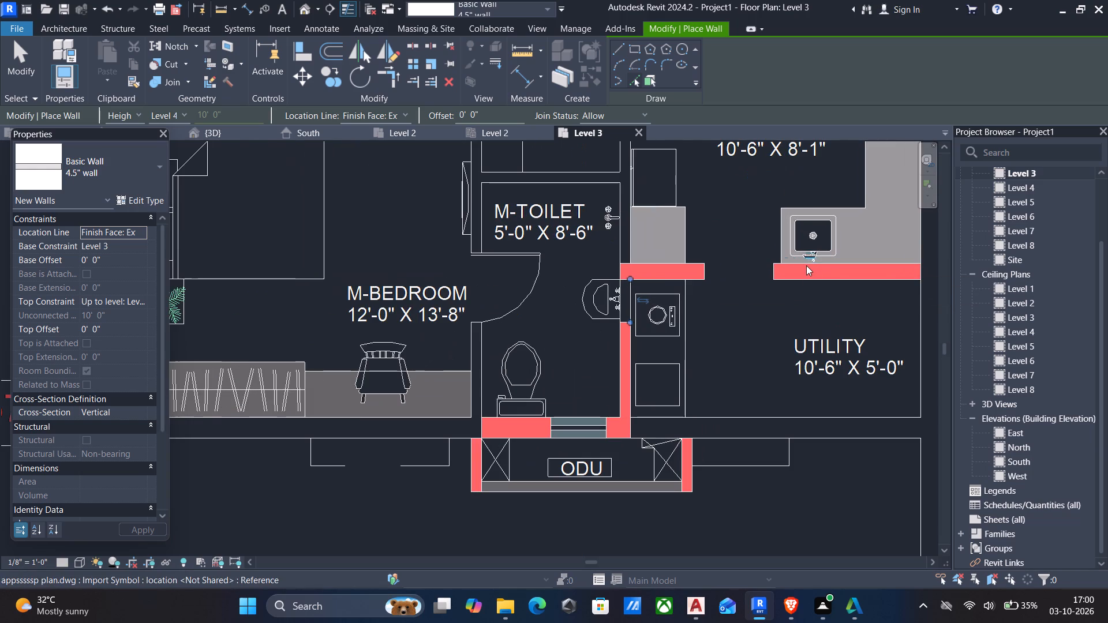
key("Escape")
type("wa")
left_click(158, 165)
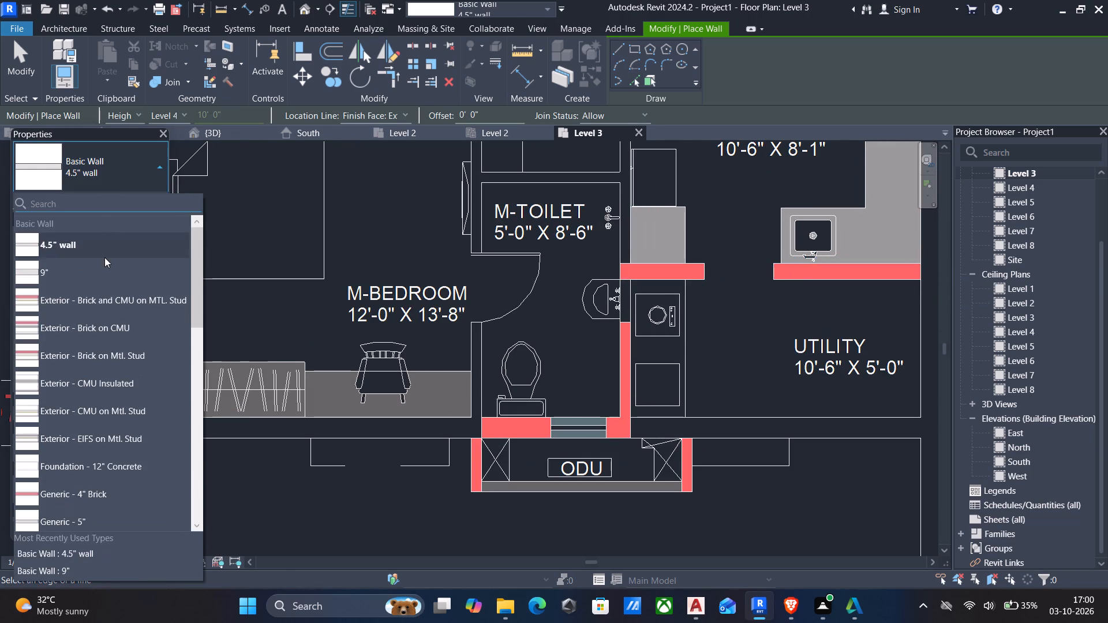
left_click(96, 272)
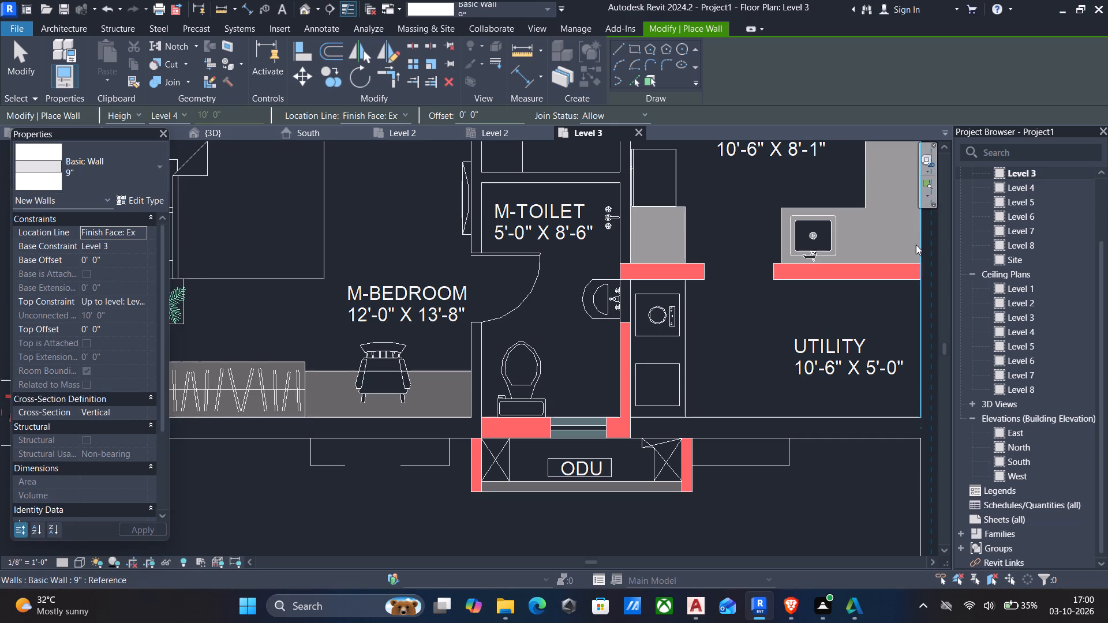
left_click(869, 262)
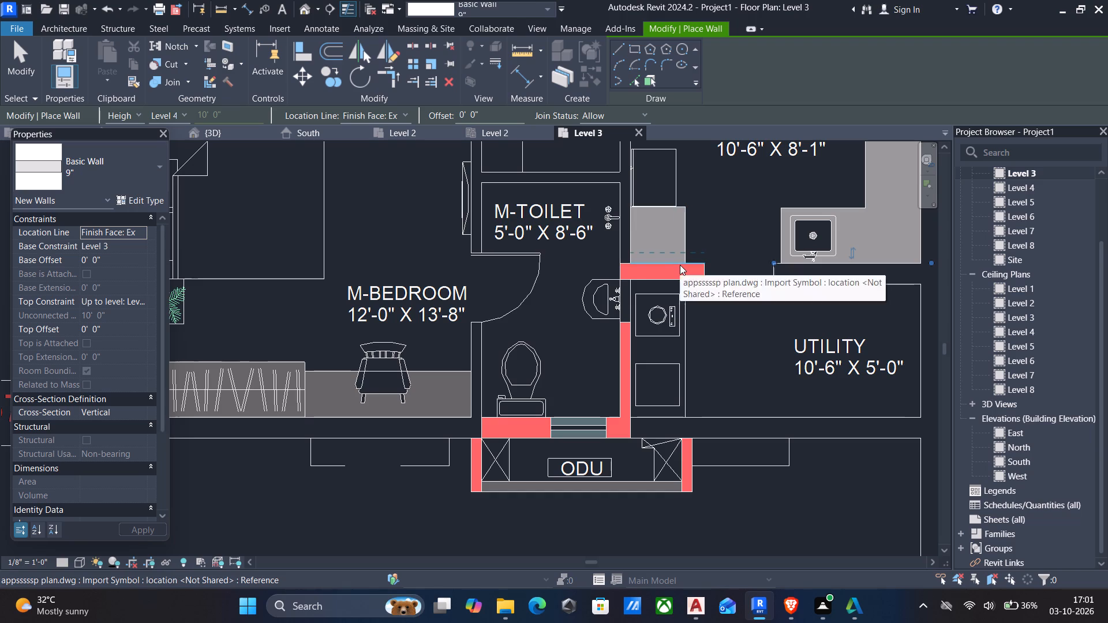
scroll(671, 269, "up", 1)
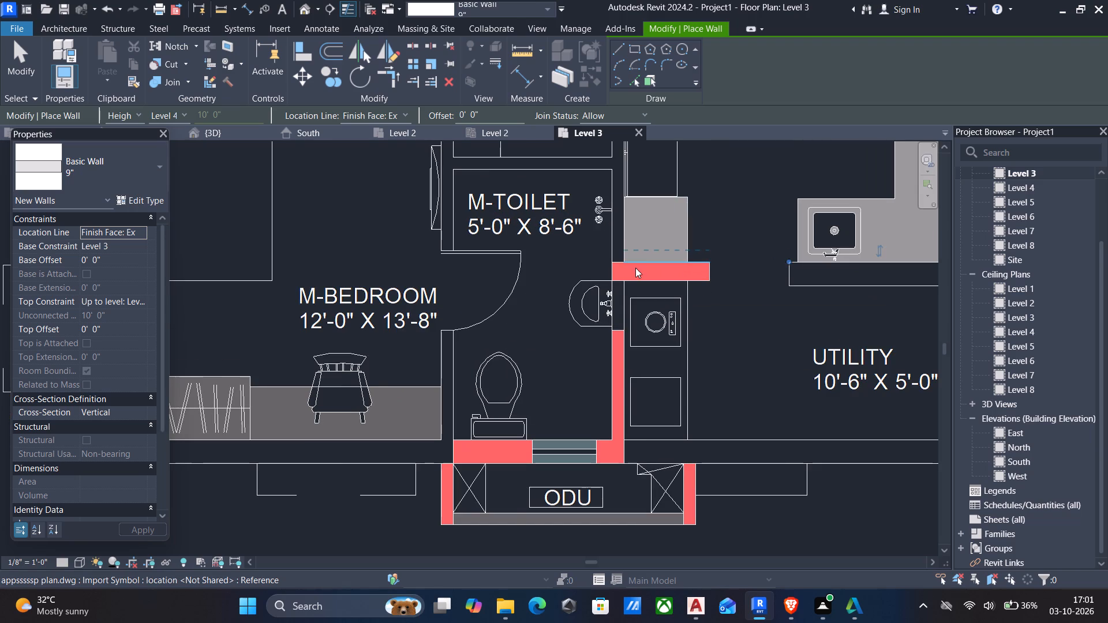
scroll(642, 263, "up", 4)
scroll(643, 275, "down", 1)
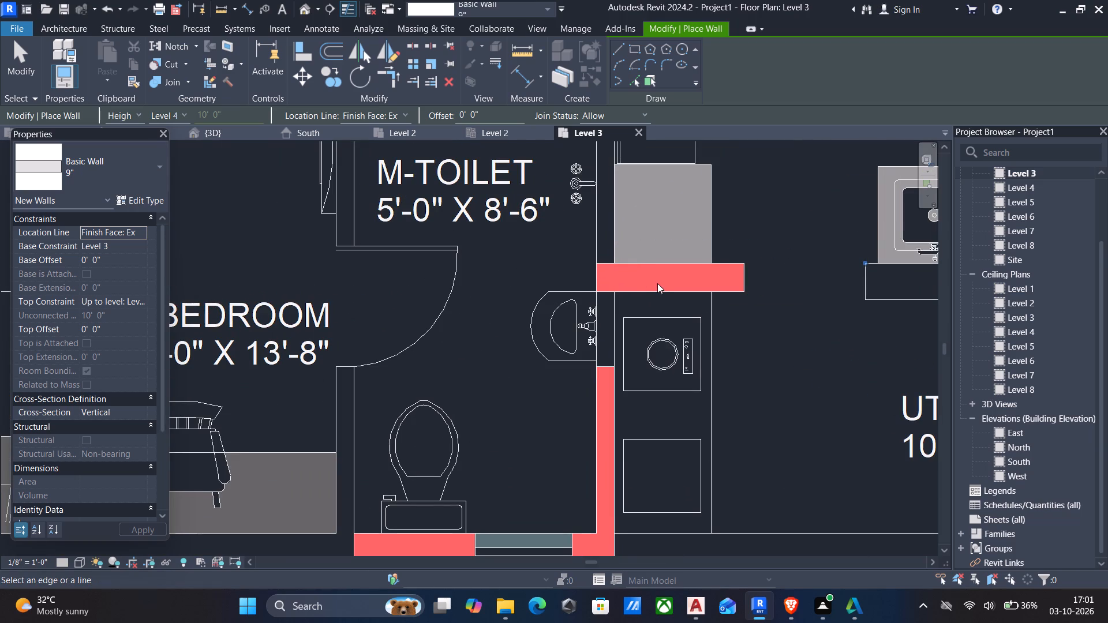
left_click(661, 294)
scroll(662, 303, "down", 4)
middle_click_drag(664, 305, 672, 249)
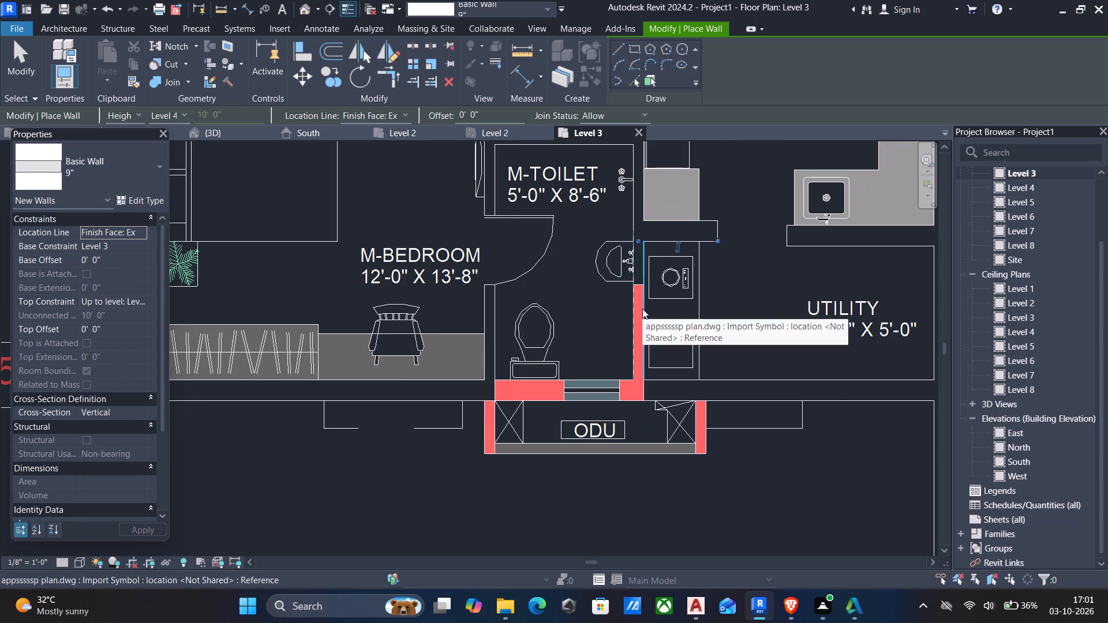
key("Escape")
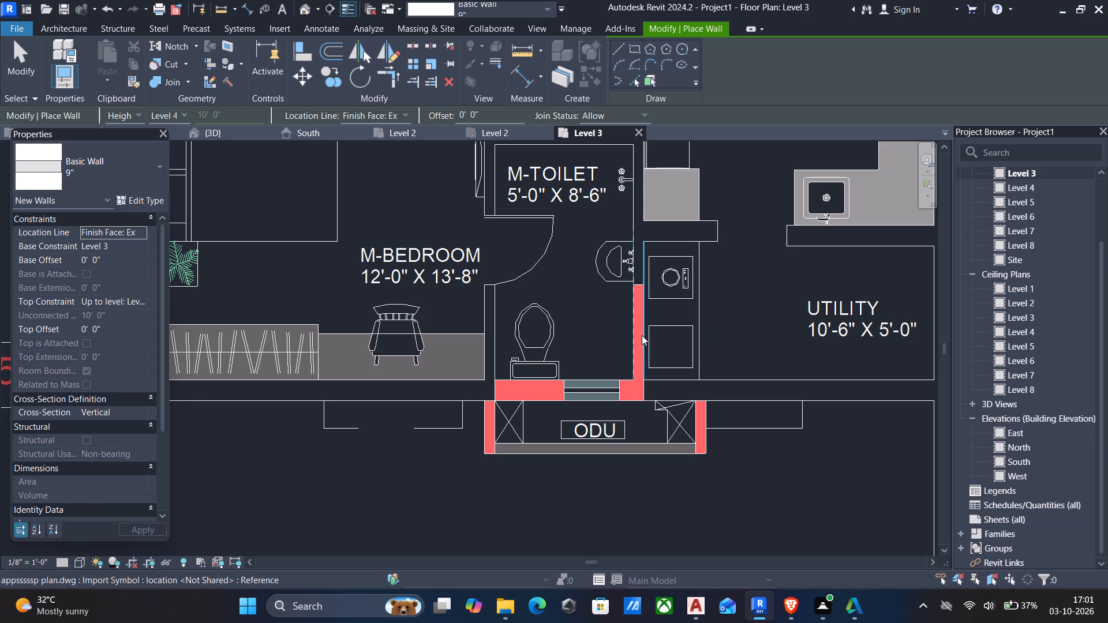
Examine the plan wall between M-Toilet and Utility, from the washbasin down to the ODU ledge.
scroll(637, 307, "up", 2)
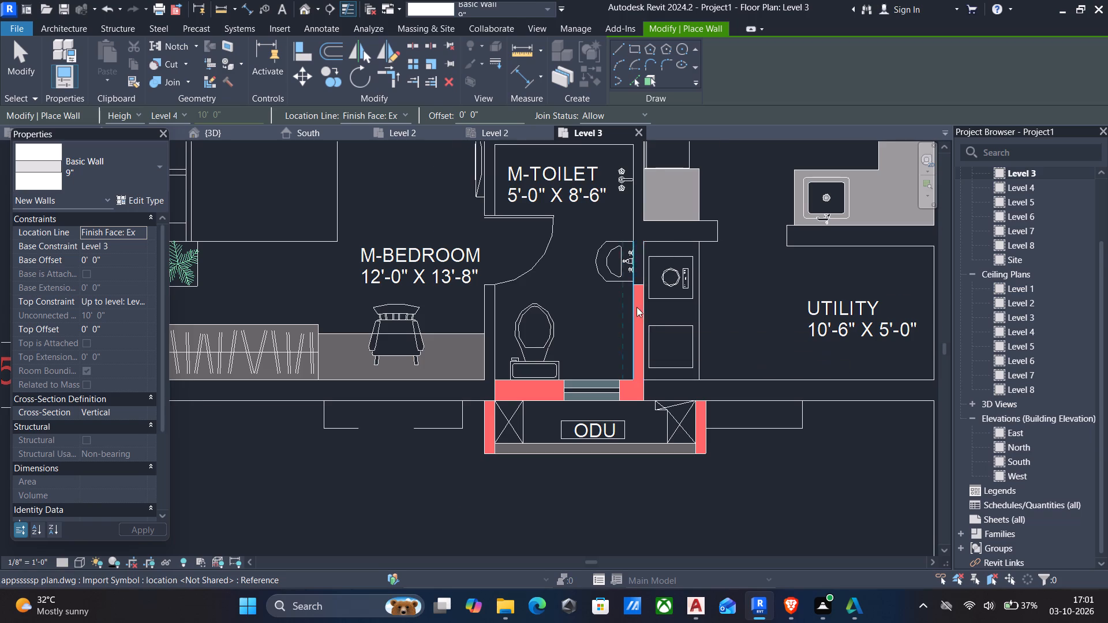
scroll(637, 307, "up", 2)
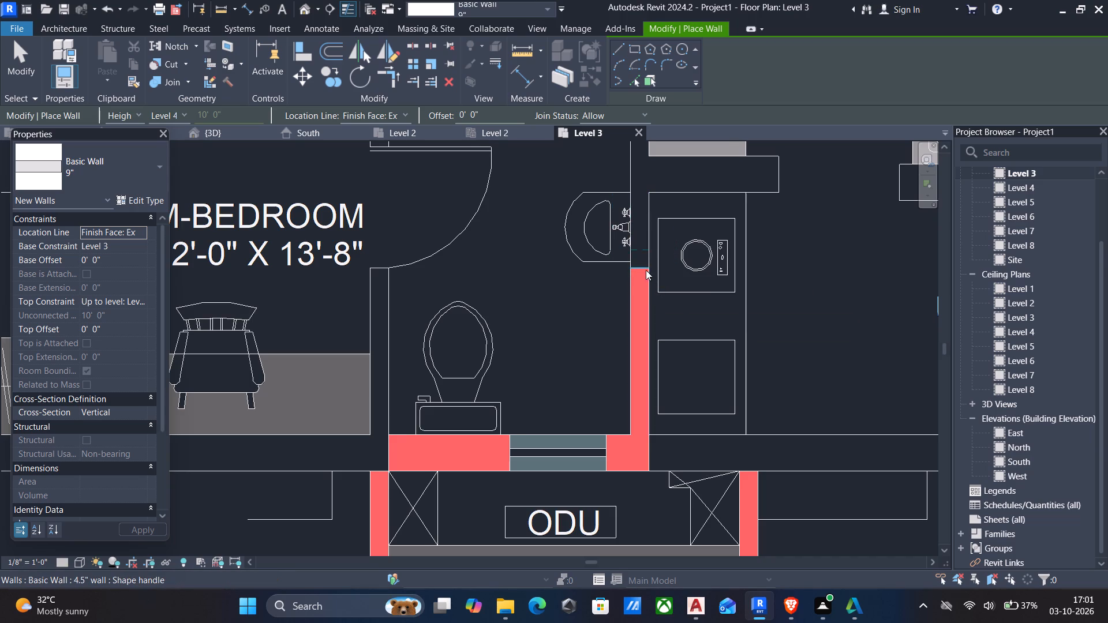
scroll(641, 313, "down", 3)
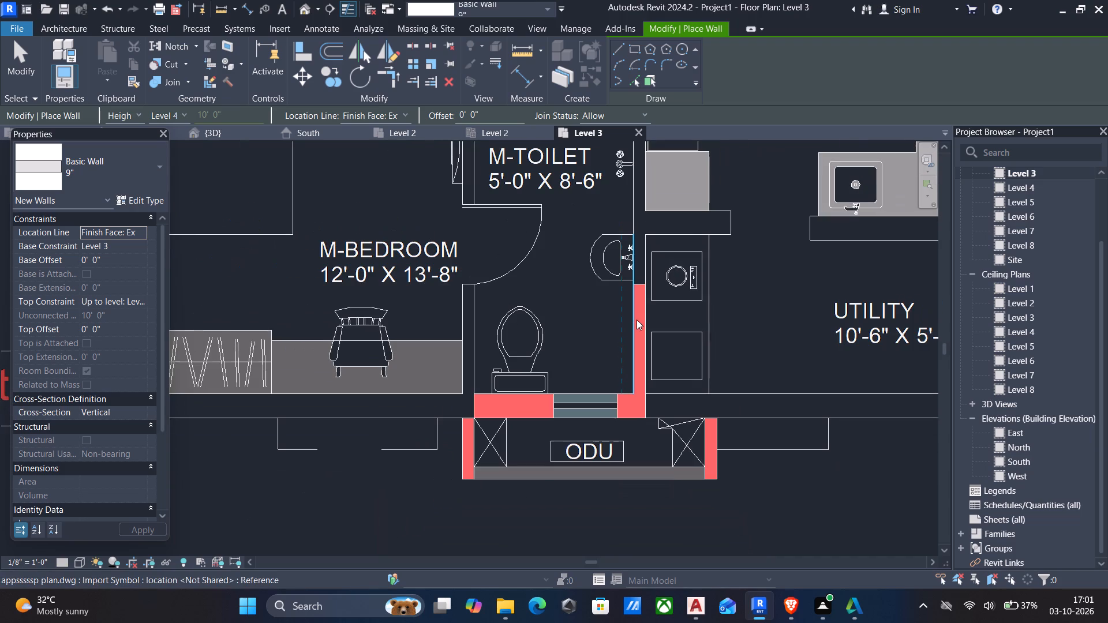
scroll(645, 314, "up", 4)
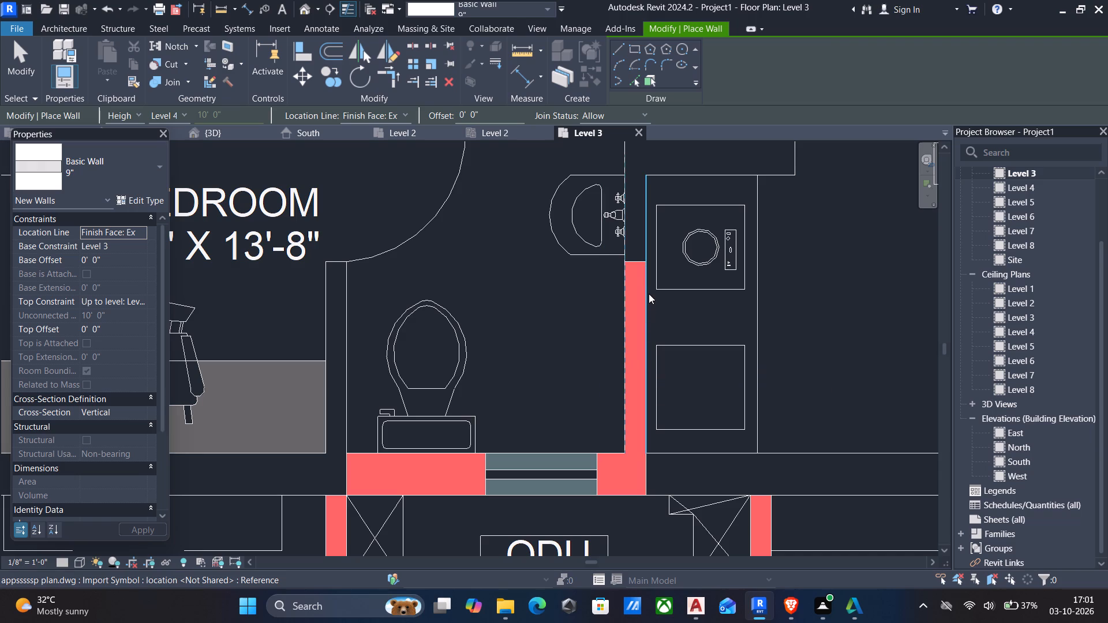
scroll(638, 304, "up", 5)
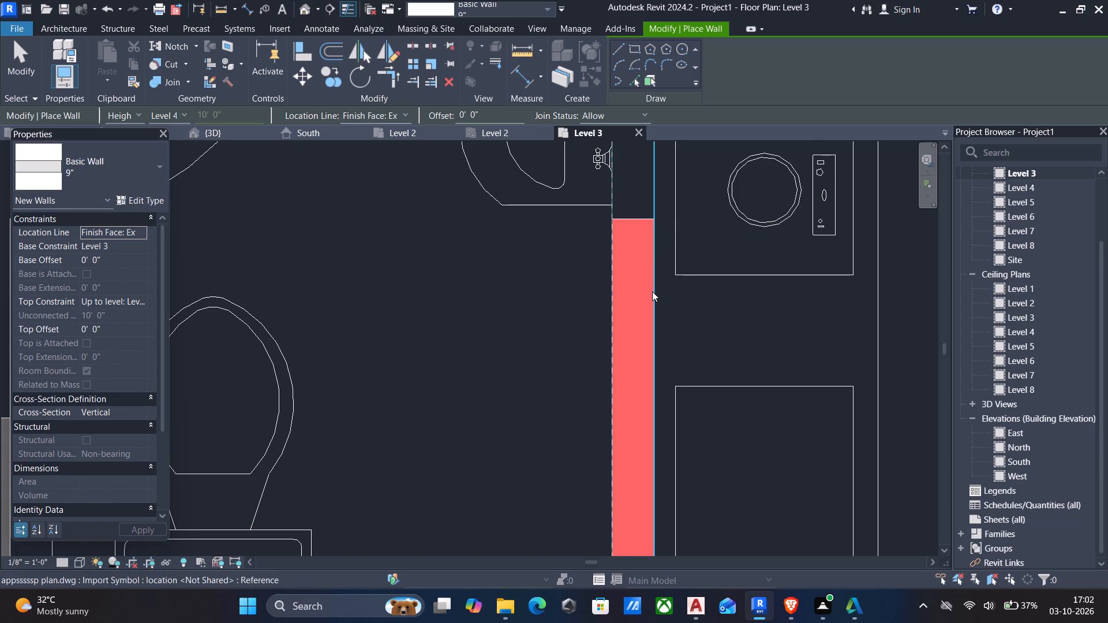
scroll(614, 284, "down", 4)
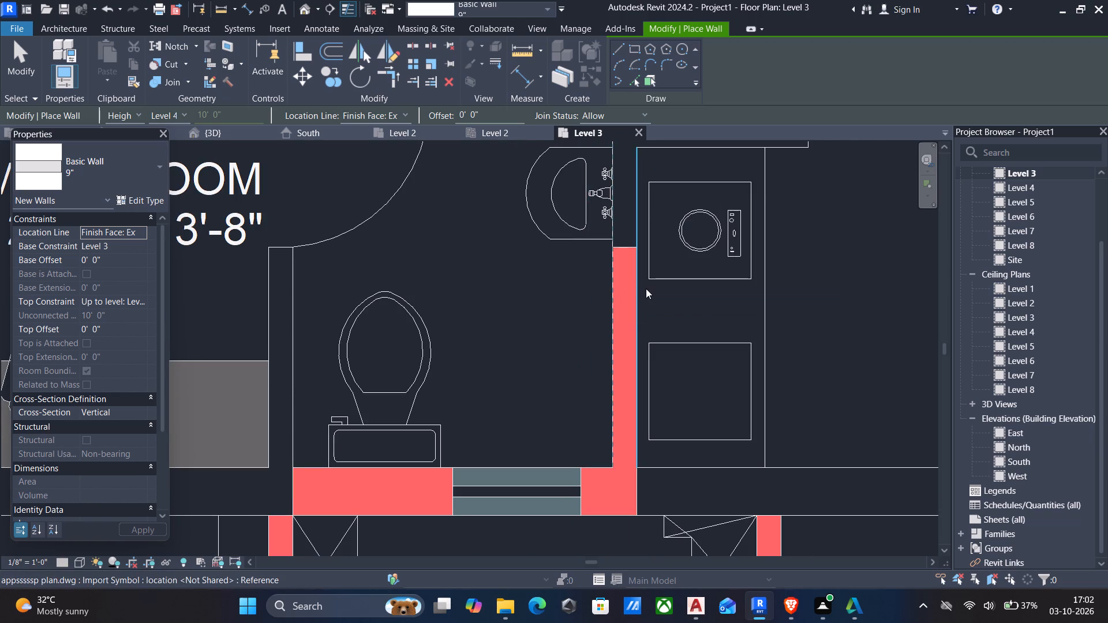
middle_click_drag(535, 411, 597, 354)
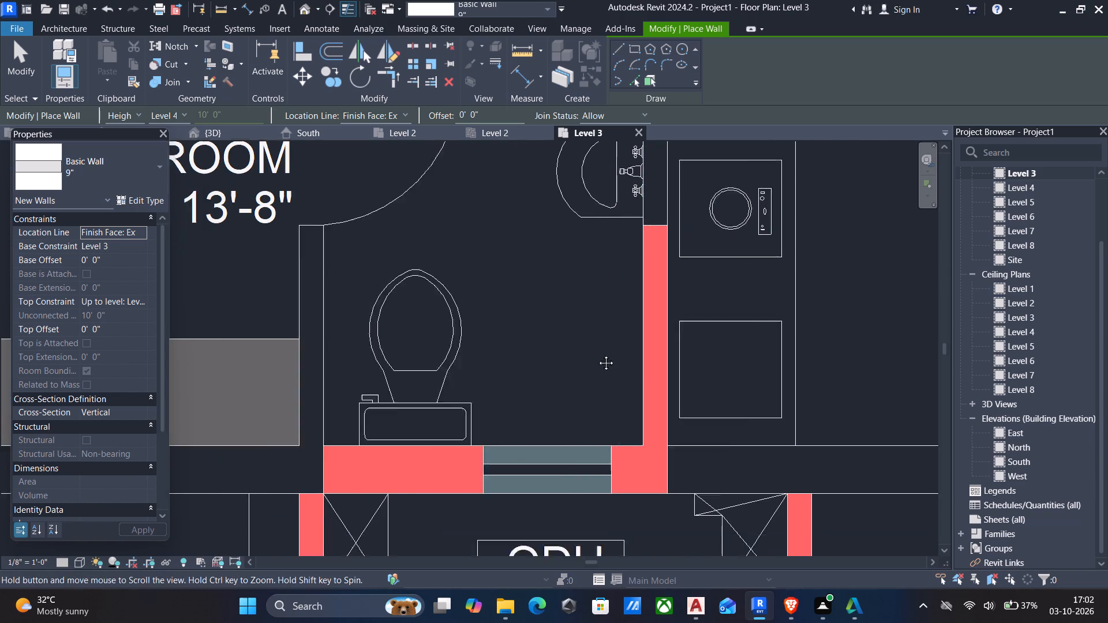
middle_click_drag(597, 354, 615, 335)
scroll(490, 327, "down", 4)
scroll(510, 311, "up", 1)
middle_click_drag(511, 310, 516, 383)
scroll(519, 375, "down", 3)
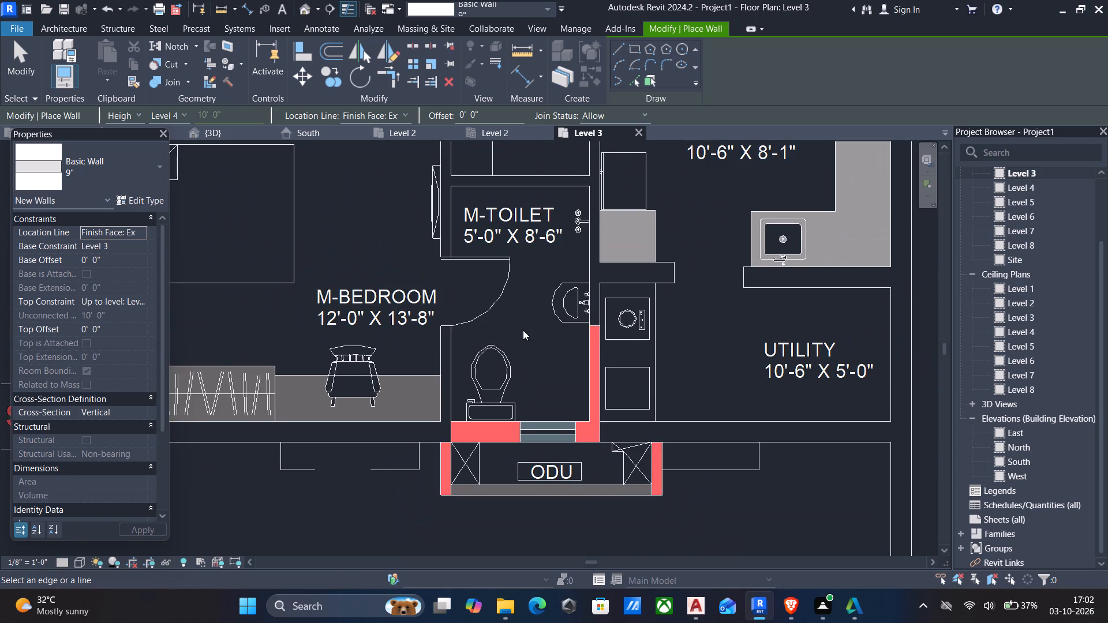
Trim/extend M-Bedroom's living-side wall and the exterior wall beside the balcony into a corner in unit 7.
middle_click_drag(523, 330, 526, 381)
scroll(523, 389, "down", 2)
middle_click_drag(525, 386, 526, 403)
key("Escape")
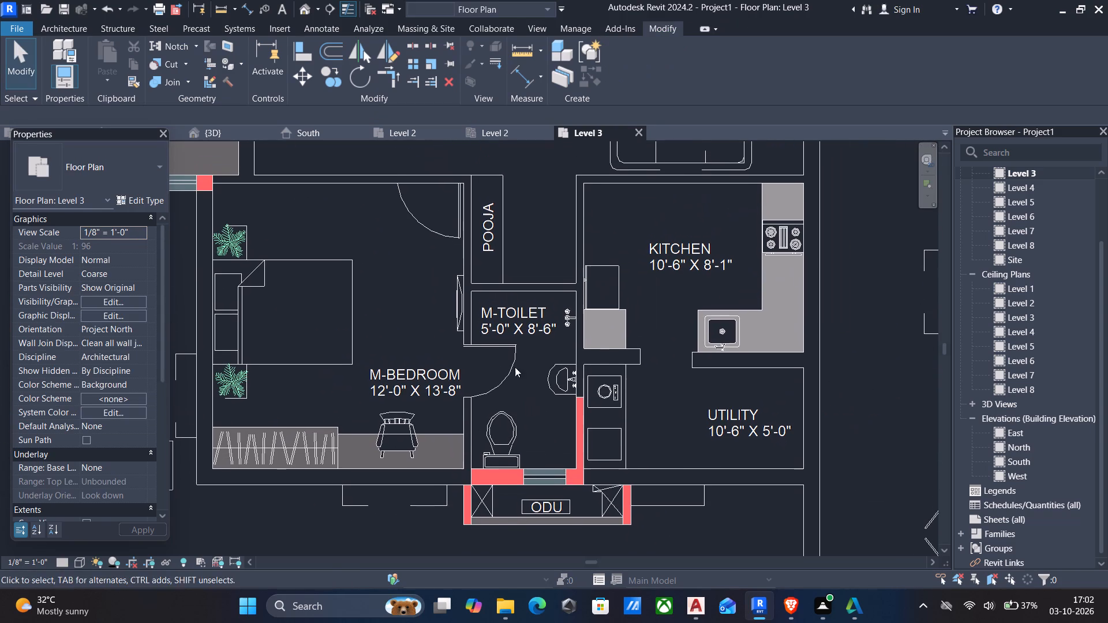
middle_click_drag(473, 324, 470, 380)
middle_click_drag(434, 333, 484, 378)
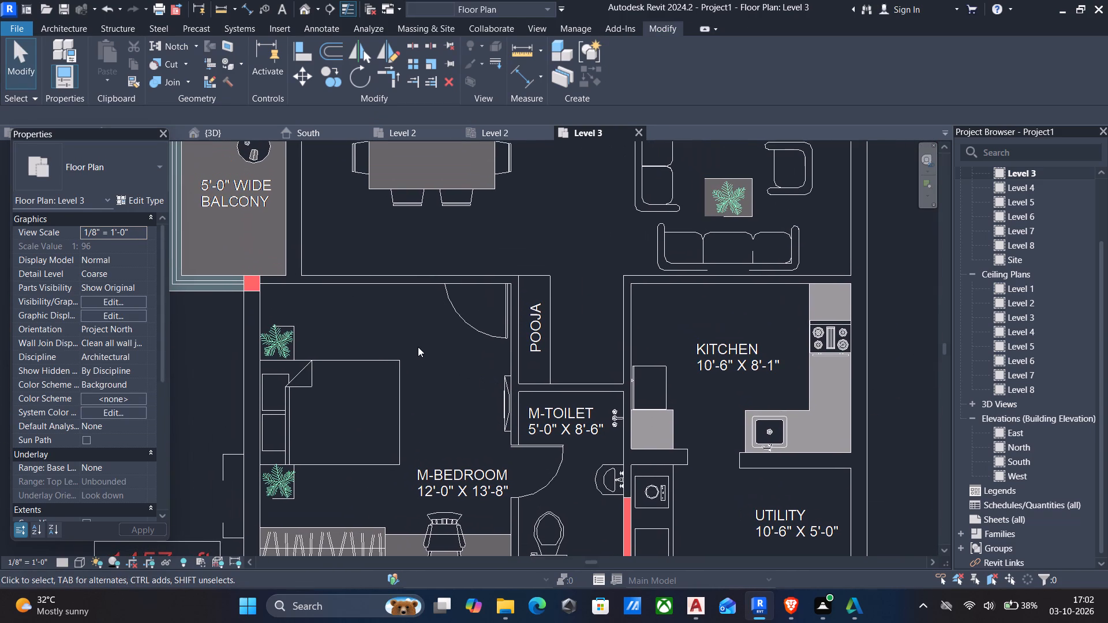
type("tr")
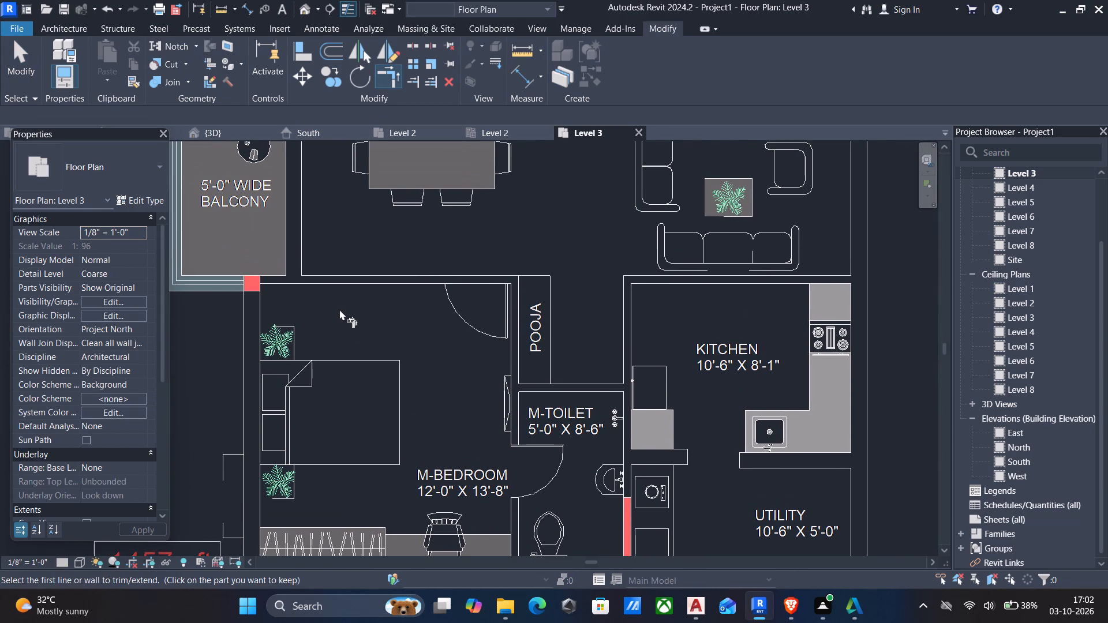
left_click(324, 280)
left_click(251, 313)
scroll(291, 328, "down", 4)
middle_click_drag(317, 337, 364, 412)
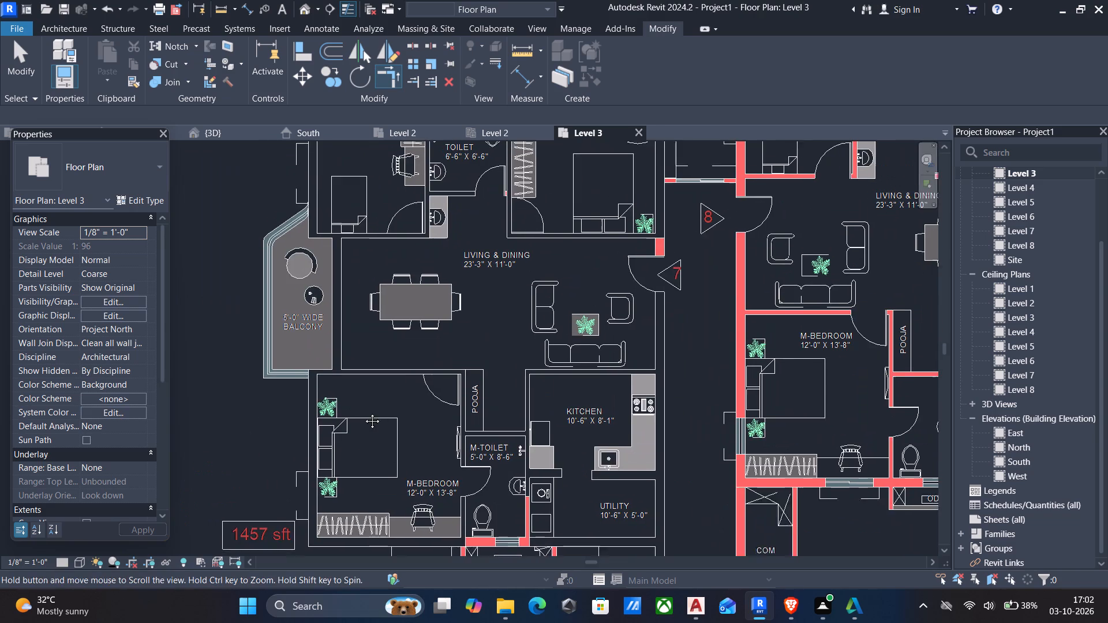
middle_click_drag(364, 412, 364, 413)
middle_click_drag(377, 265, 404, 351)
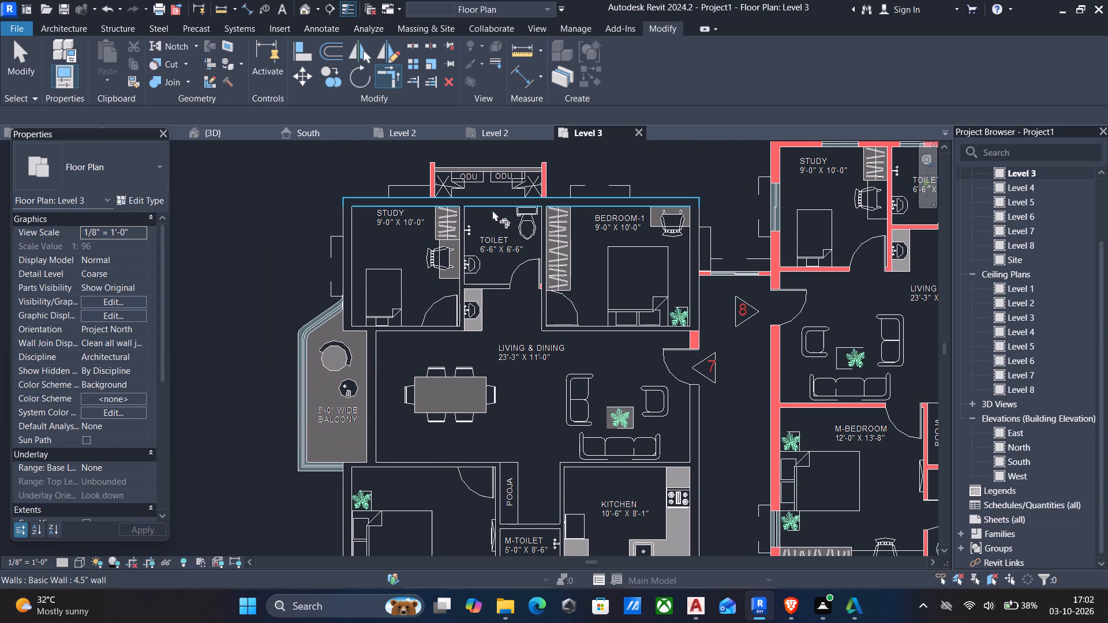
middle_click_drag(492, 214, 483, 207)
middle_click_drag(573, 287, 562, 268)
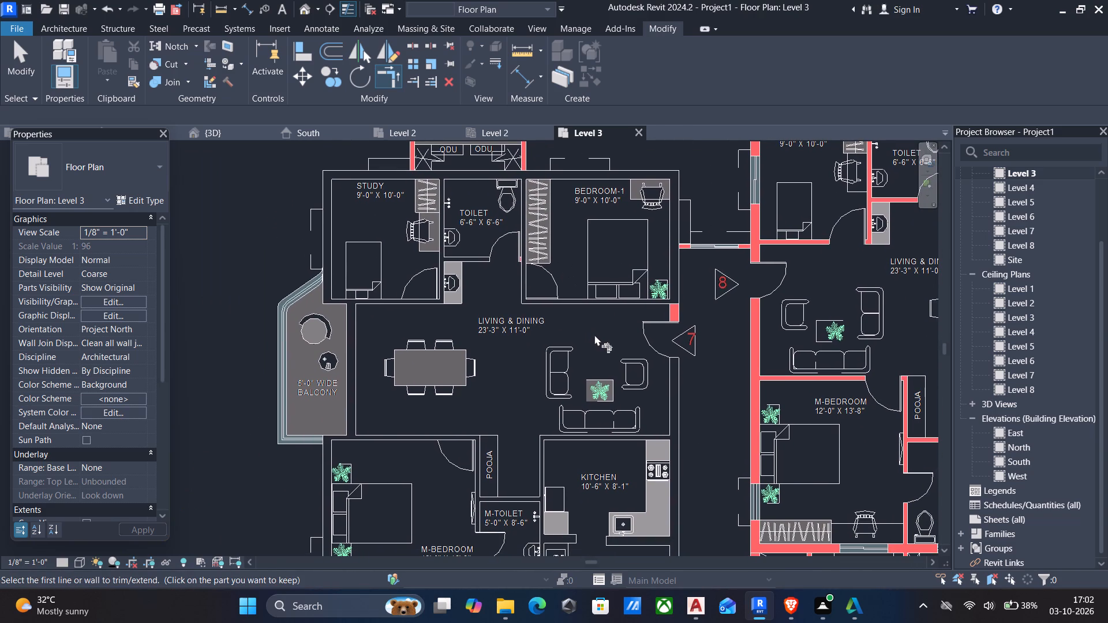
key("Escape")
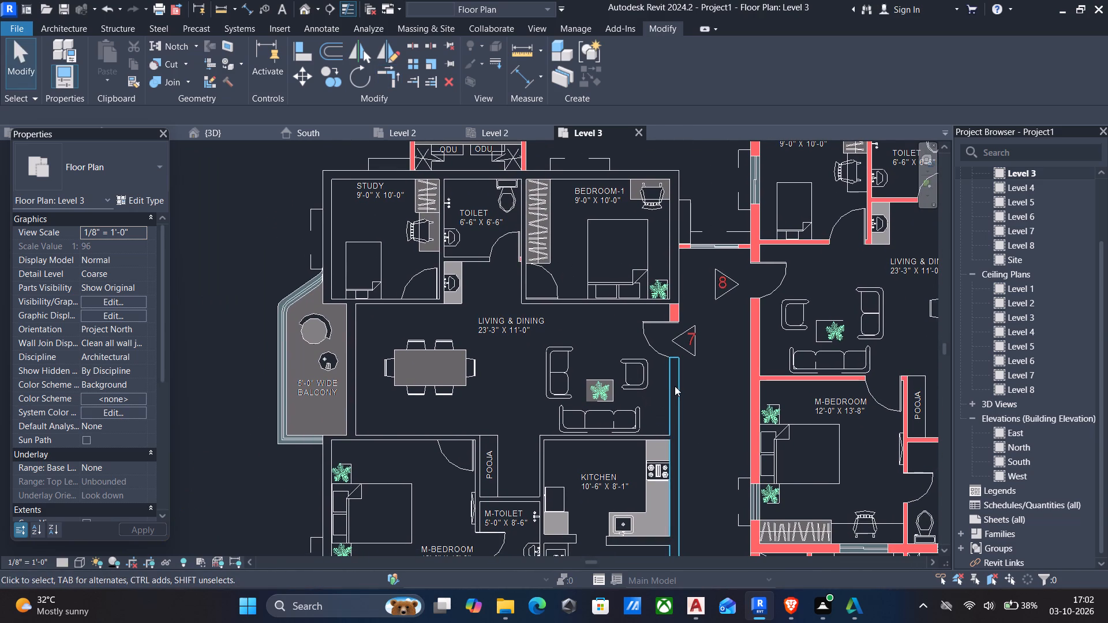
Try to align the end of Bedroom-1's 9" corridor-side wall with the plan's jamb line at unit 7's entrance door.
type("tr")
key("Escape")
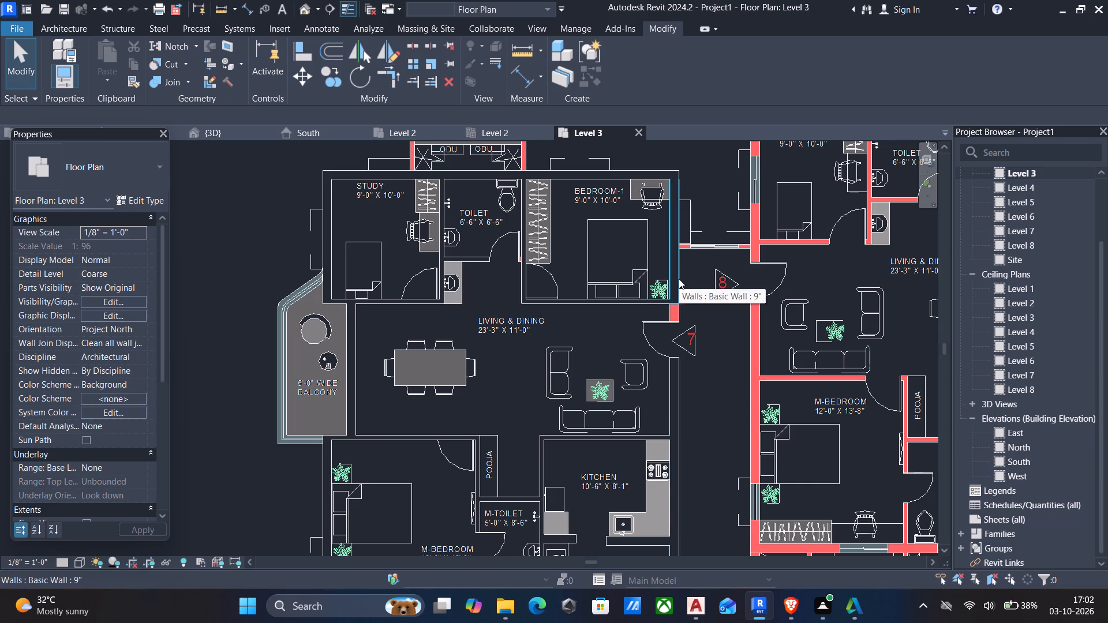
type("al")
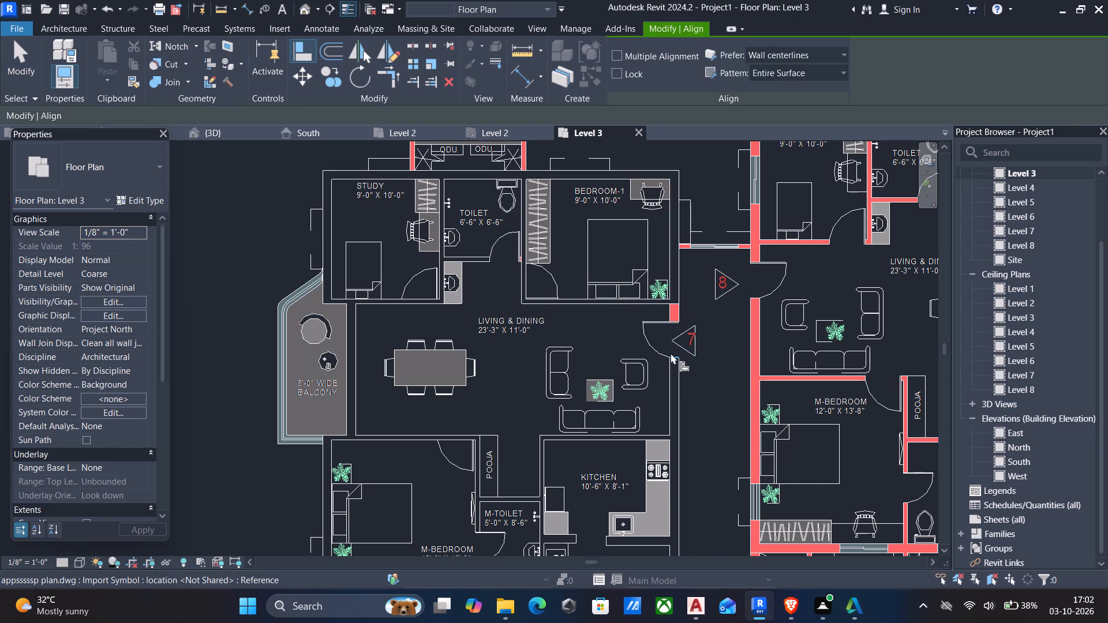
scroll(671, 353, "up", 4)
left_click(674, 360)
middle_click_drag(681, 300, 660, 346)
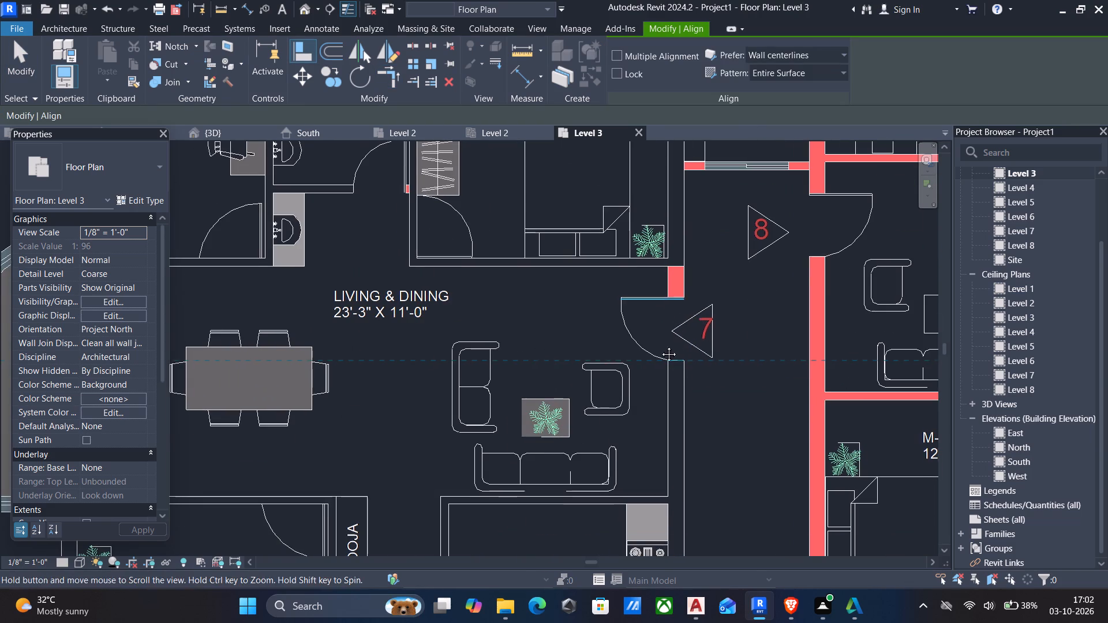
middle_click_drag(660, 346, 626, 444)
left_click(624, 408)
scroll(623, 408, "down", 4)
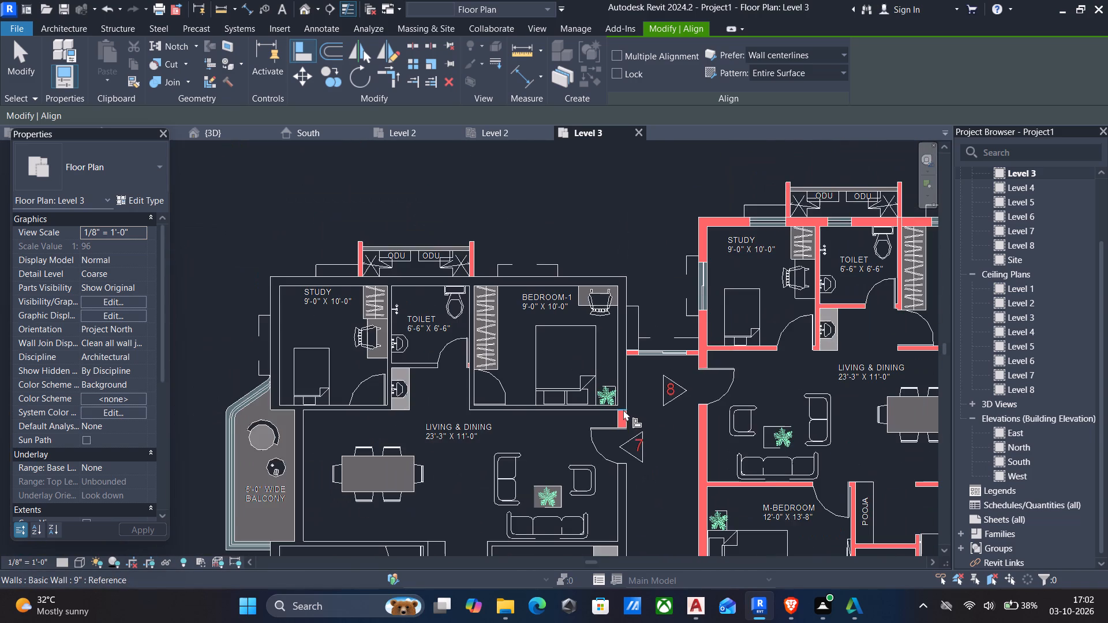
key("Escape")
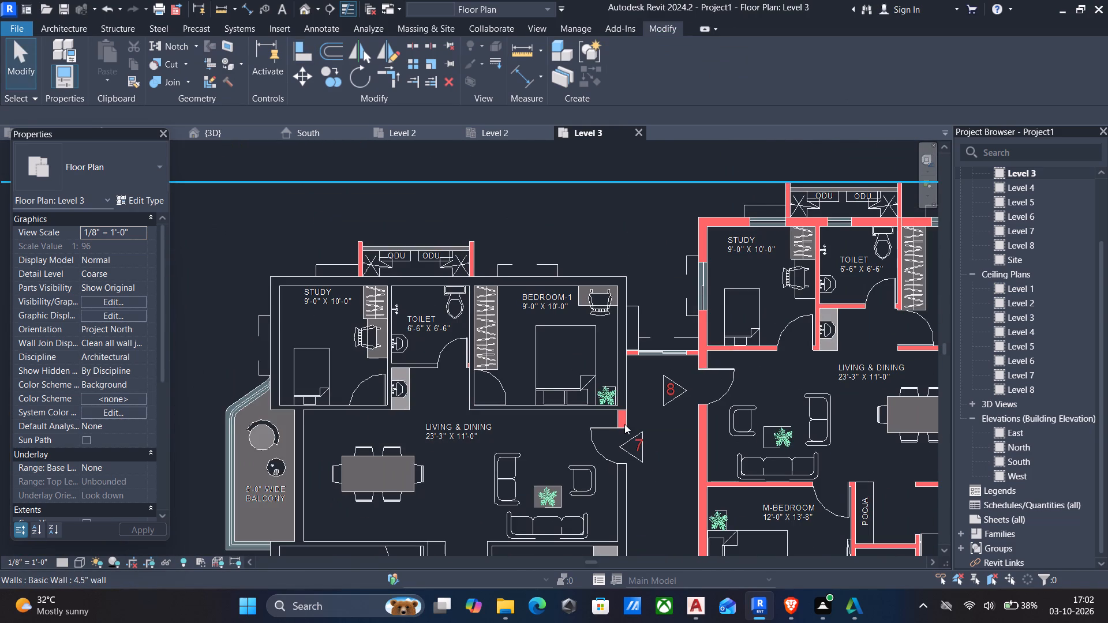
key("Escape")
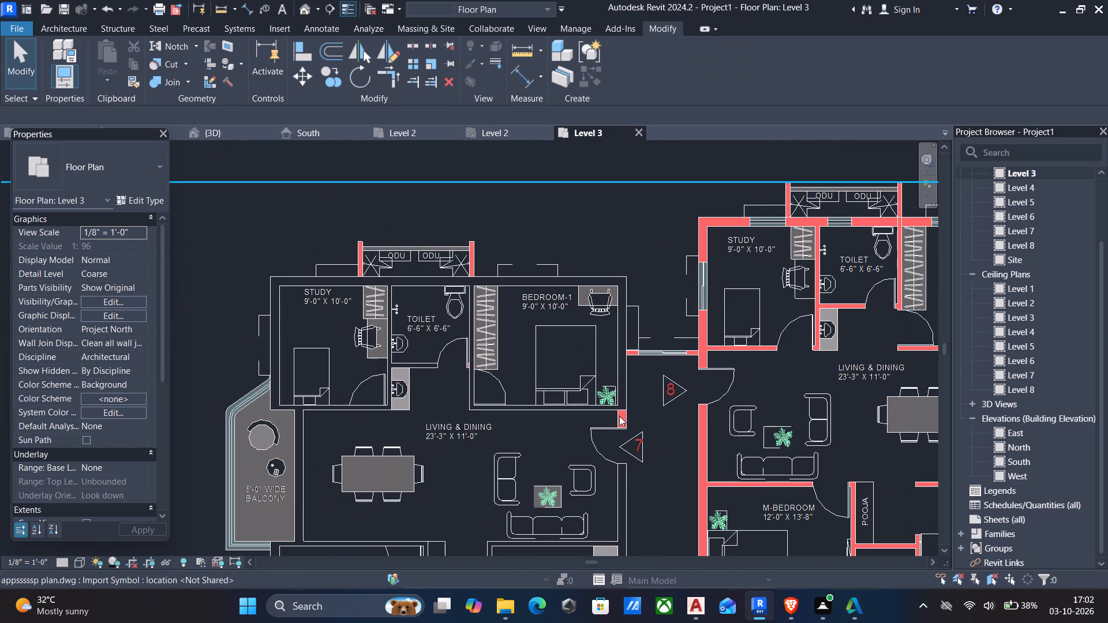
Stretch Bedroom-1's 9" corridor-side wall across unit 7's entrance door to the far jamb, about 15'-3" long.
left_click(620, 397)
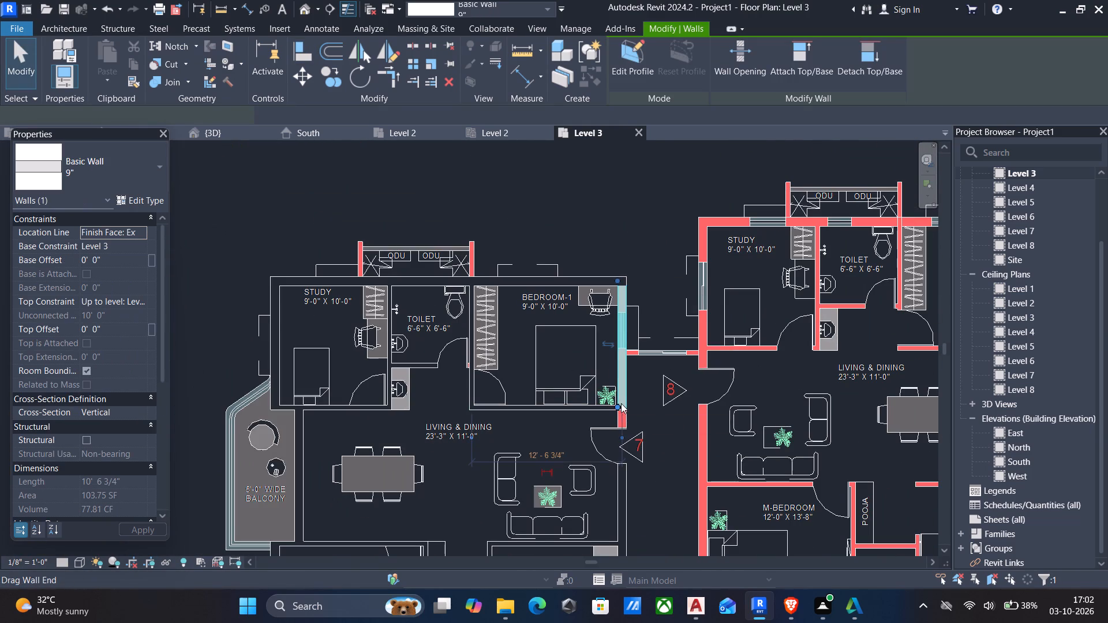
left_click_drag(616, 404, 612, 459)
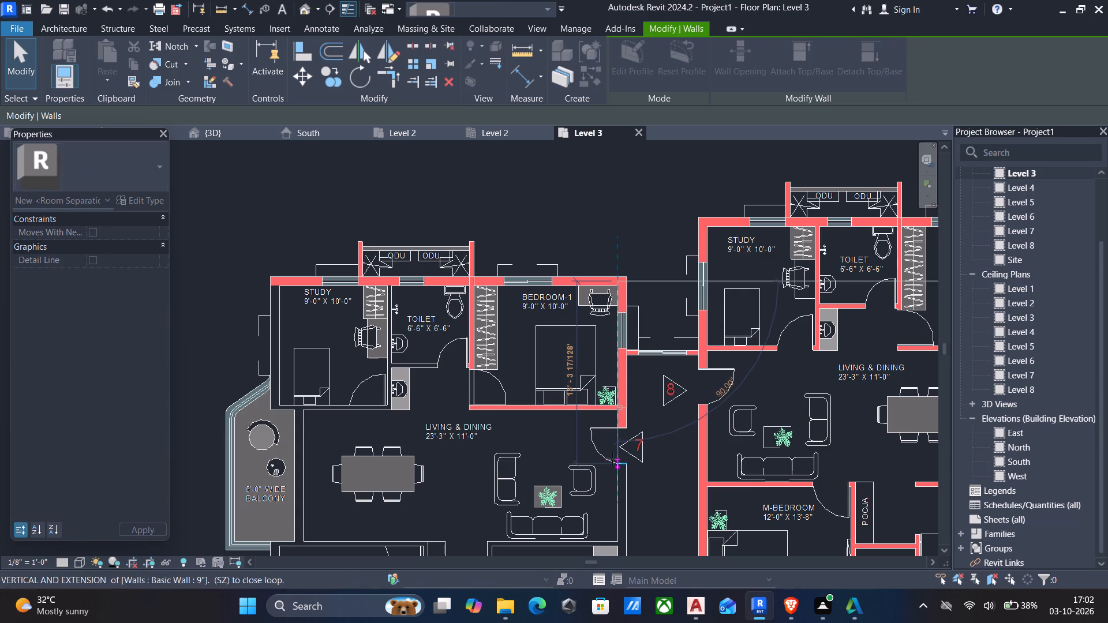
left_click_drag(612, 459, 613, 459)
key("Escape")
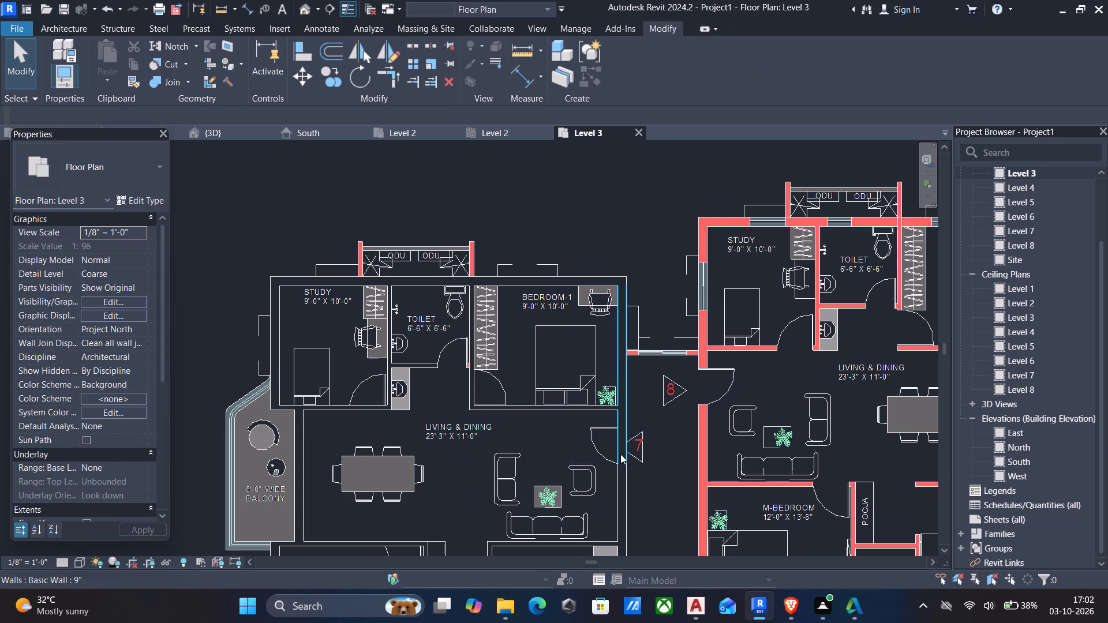
Delete the 9" wall that runs along Bedroom-1's corridor side and across unit 7's entrance door.
left_click(620, 454)
scroll(625, 460, "down", 3)
key("Escape")
middle_click_drag(625, 460, 641, 421)
scroll(641, 421, "up", 3)
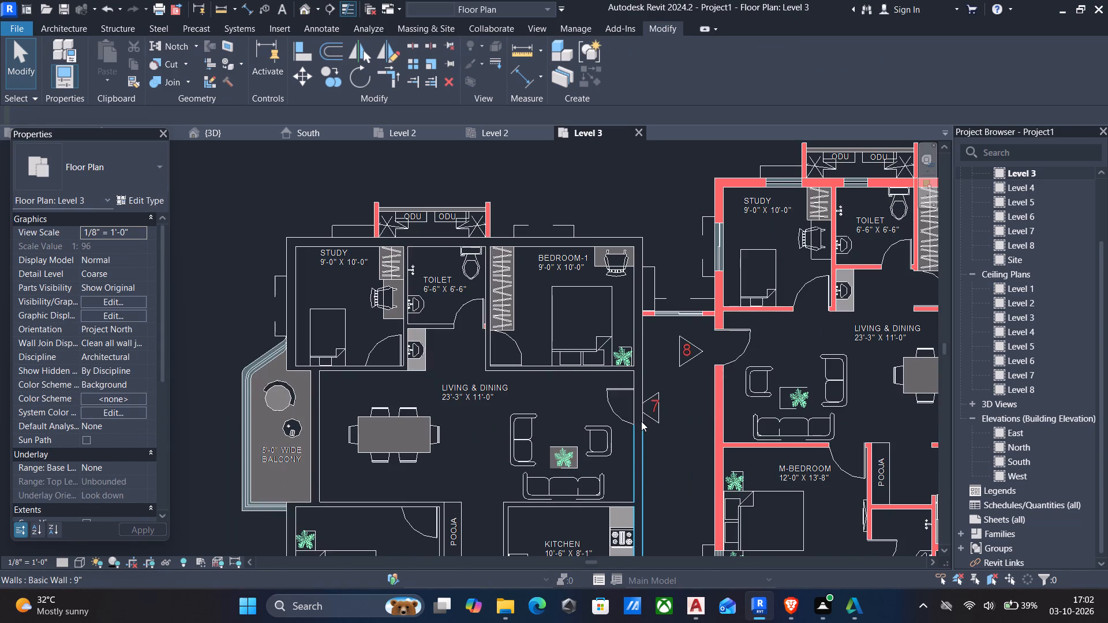
left_click(639, 399)
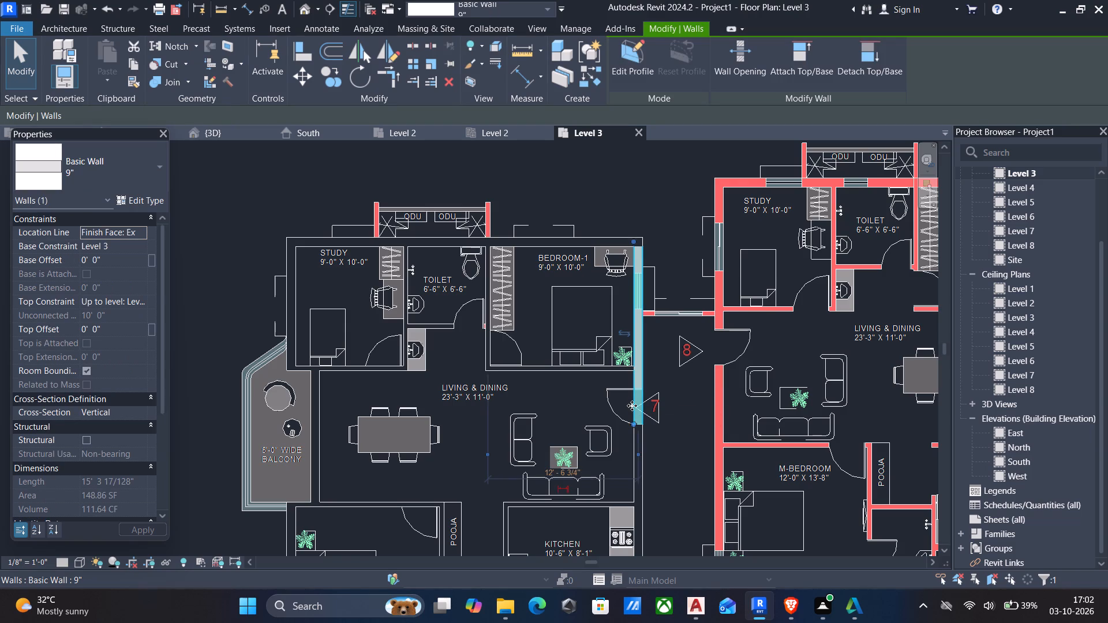
key("Delete")
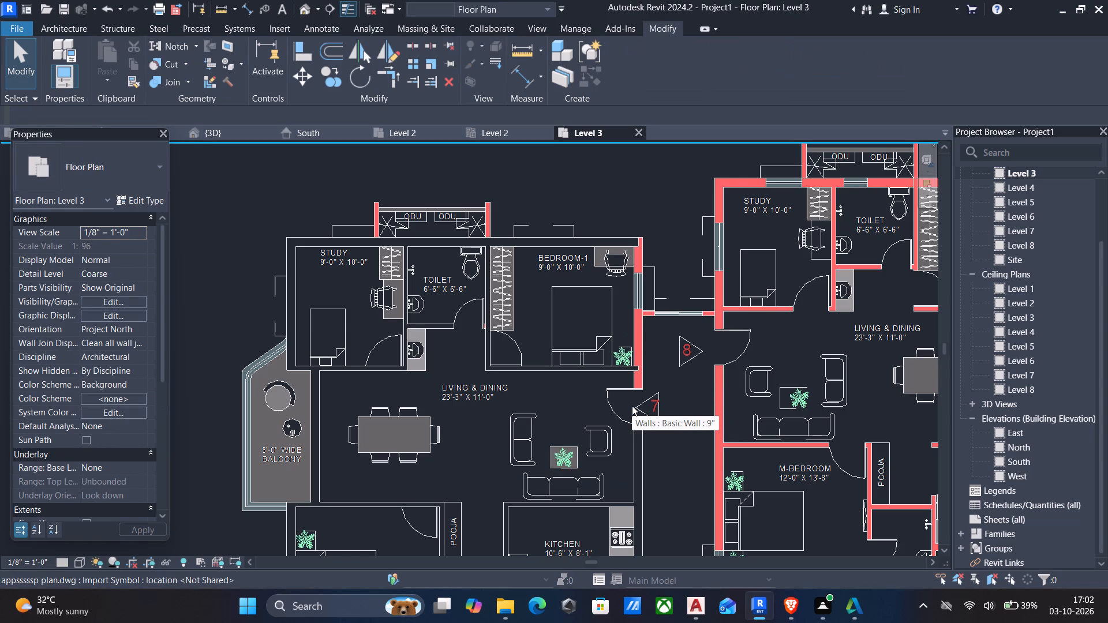
Trim/extend the kitchen's 9" corridor-side wall and Bedroom-1's 9" ODU-side exterior wall into a corner in unit 7.
type("tr")
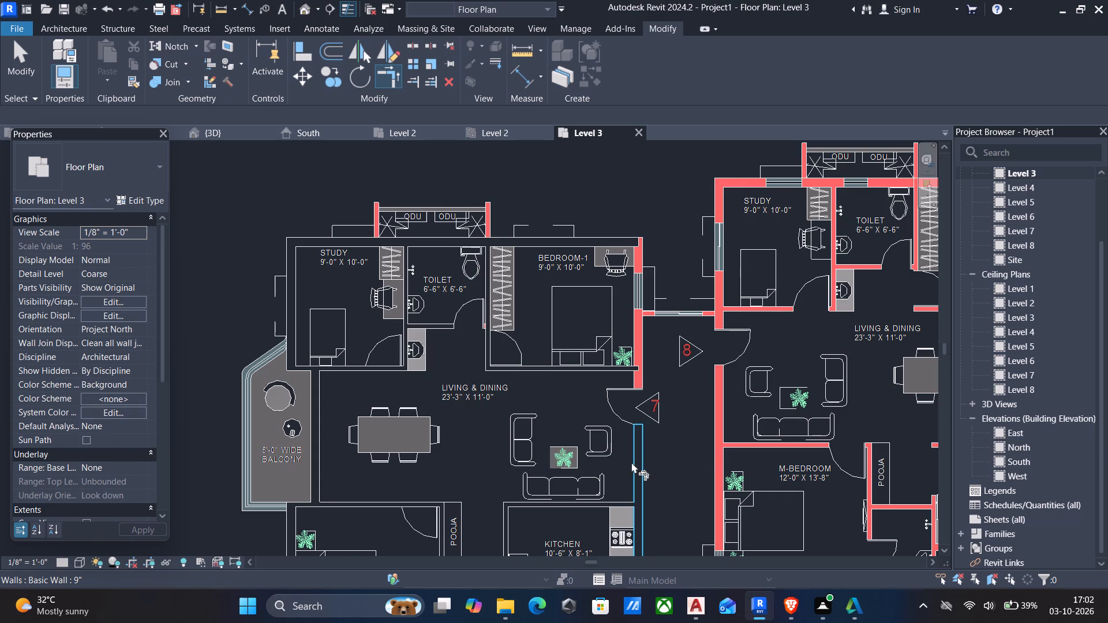
left_click(638, 460)
left_click(553, 237)
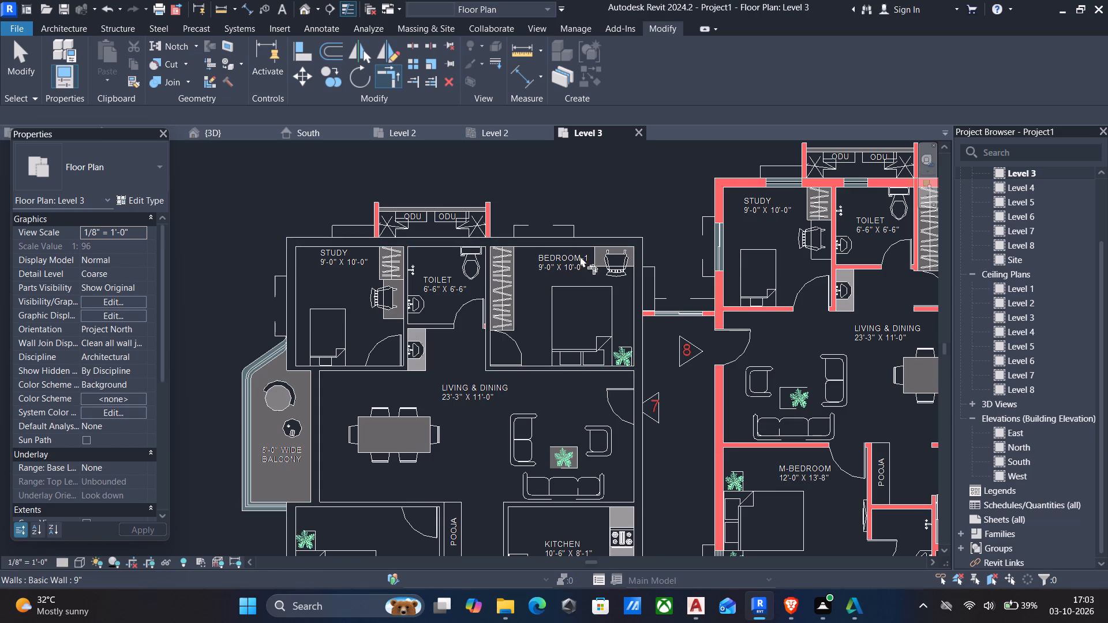
scroll(580, 256, "down", 2)
middle_click(580, 256)
middle_click_drag(640, 353, 675, 302)
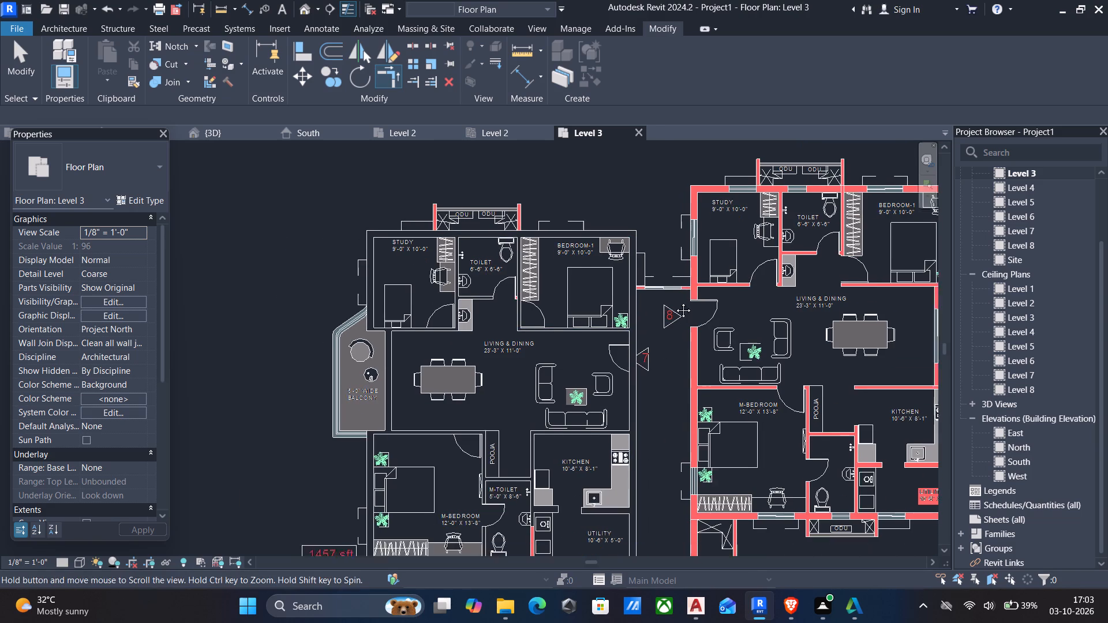
middle_click_drag(675, 302, 700, 251)
scroll(697, 258, "down", 2)
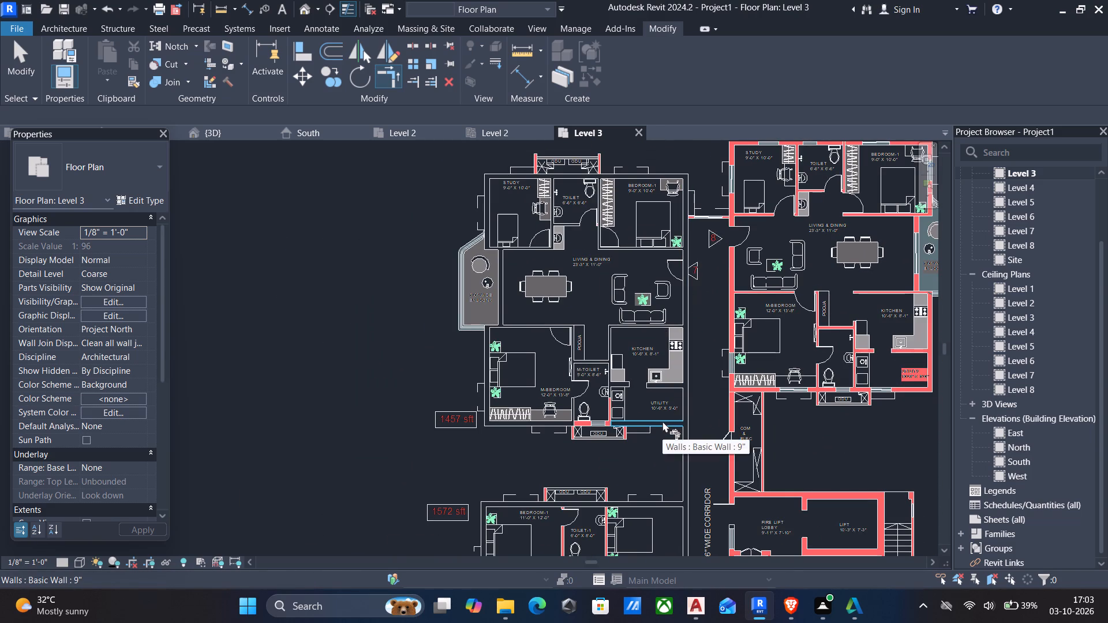
key("Escape")
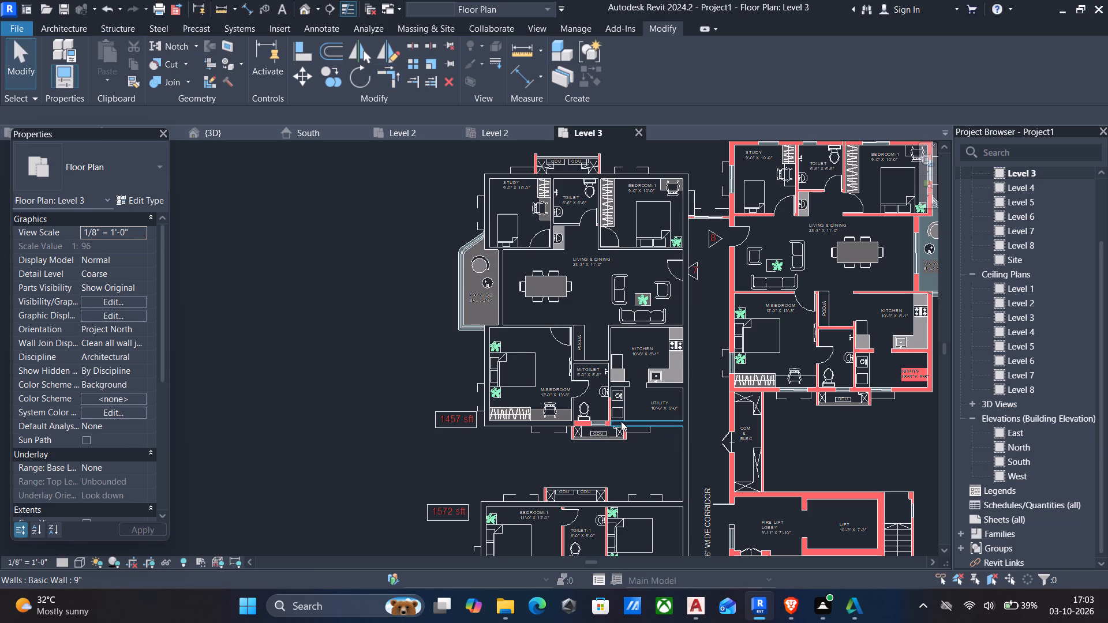
Delete the 9" exterior wall along M-Bedroom's wardrobe side in unit 7.
left_click(541, 424)
key("Delete")
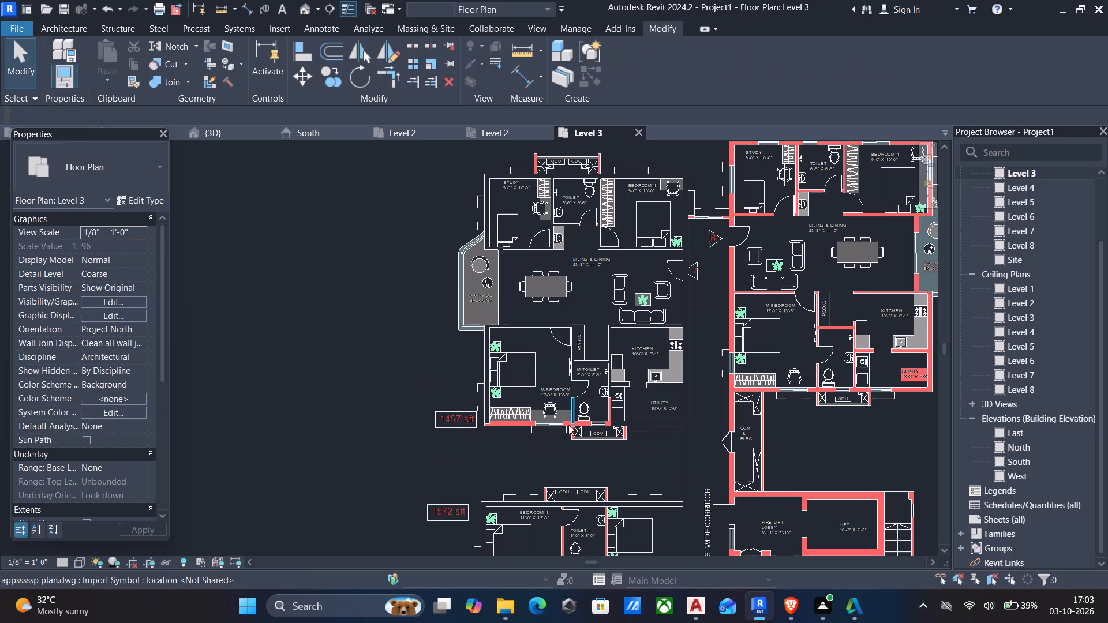
Trim/extend the utility's 9" exterior wall and M-Bedroom's outer 9" side wall into a corner in unit 7.
type("tr")
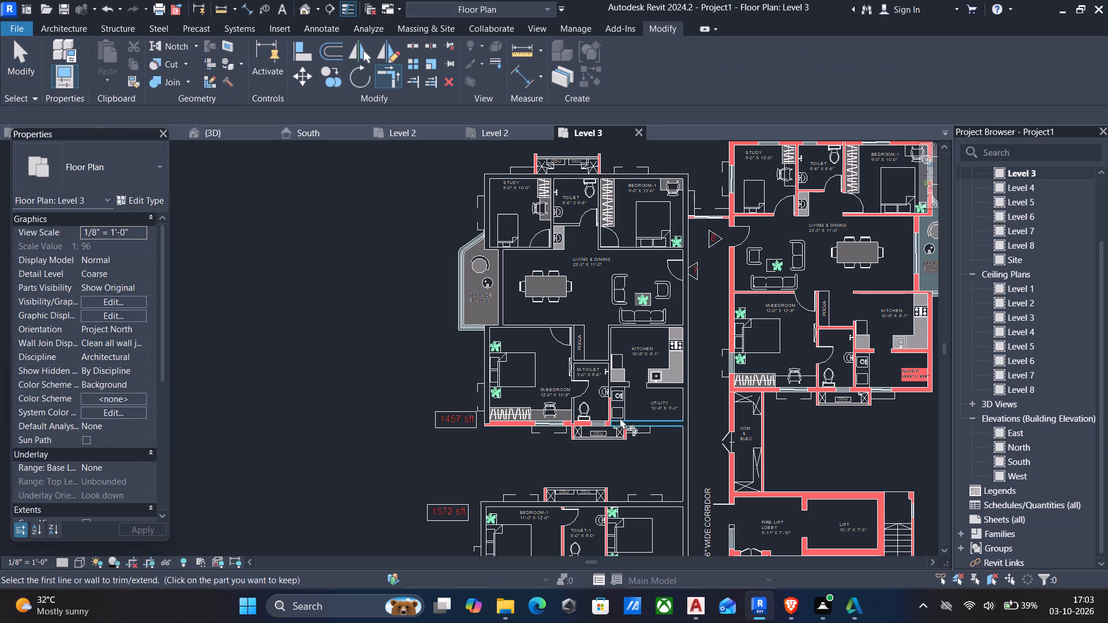
left_click(620, 421)
left_click(485, 380)
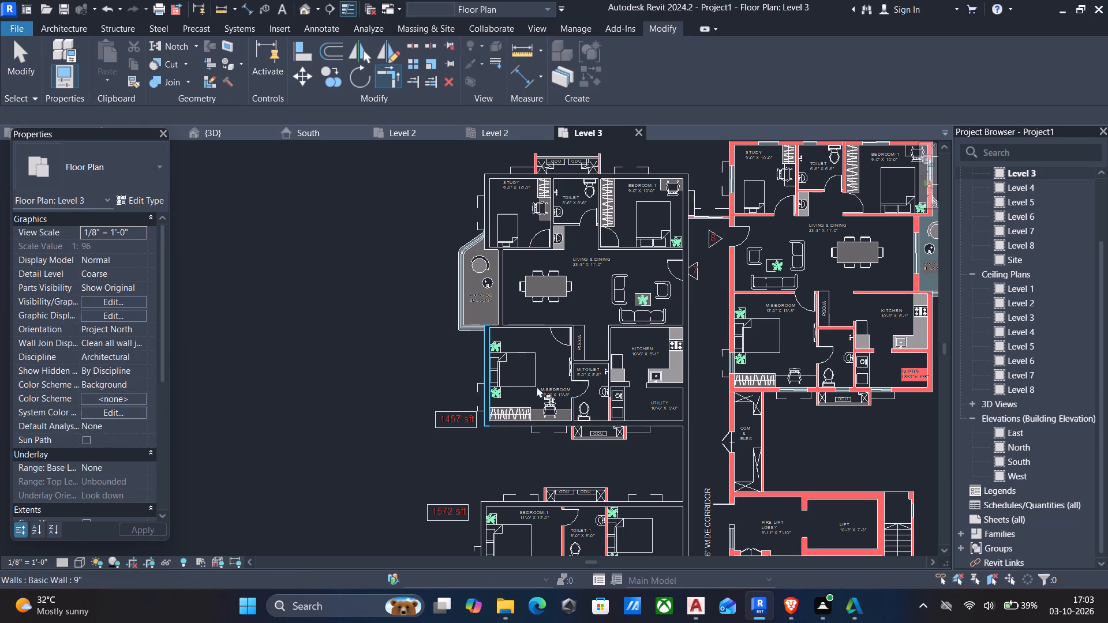
scroll(538, 387, "down", 1)
scroll(590, 396, "up", 3)
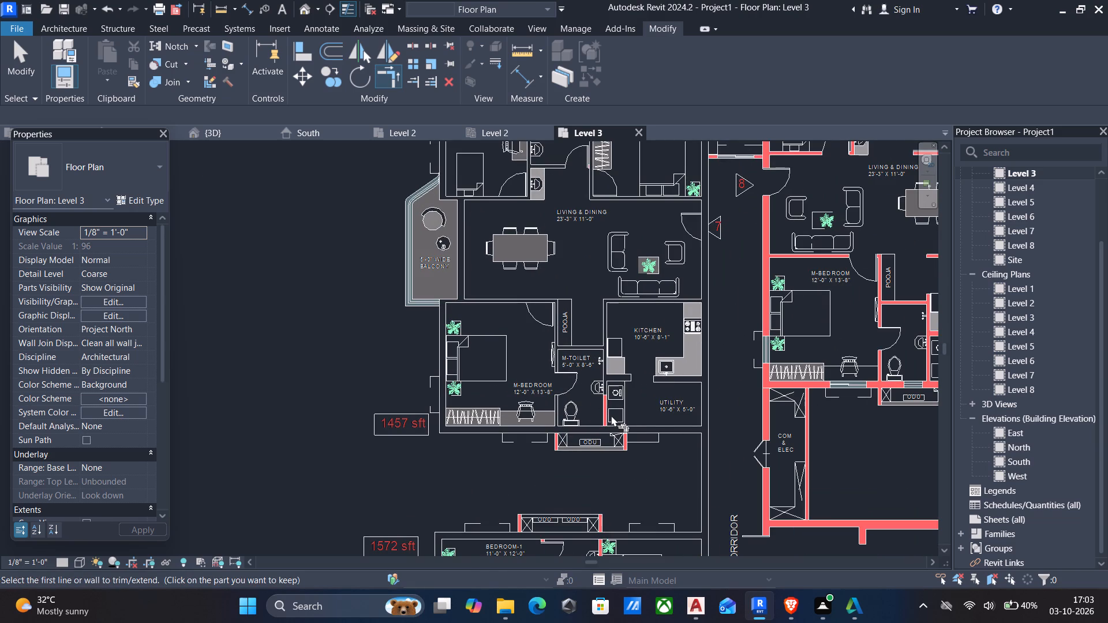
key("Escape")
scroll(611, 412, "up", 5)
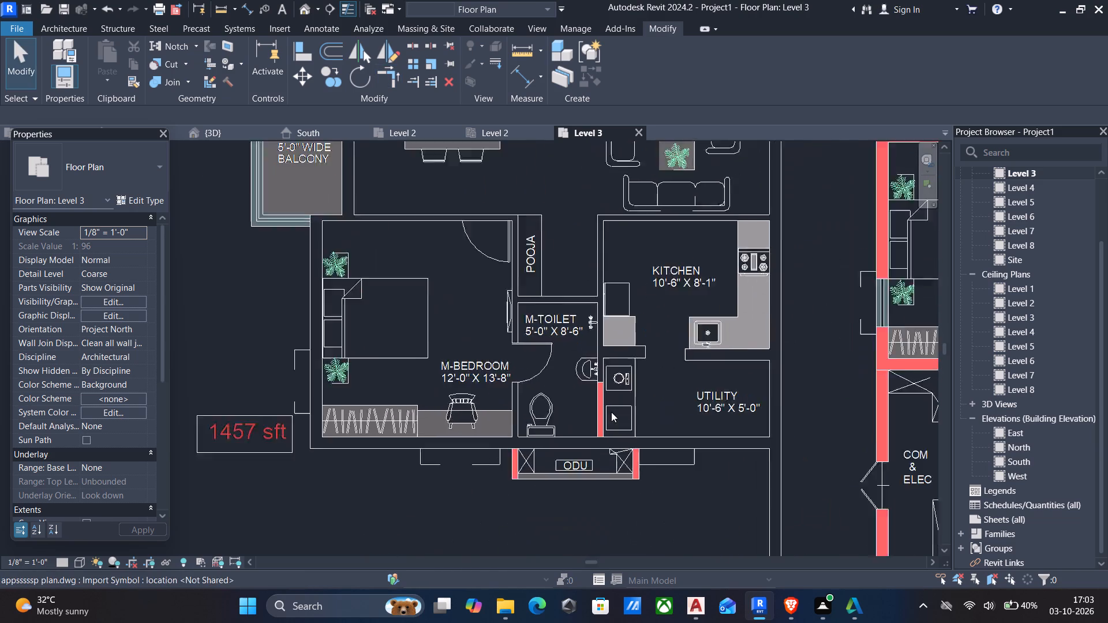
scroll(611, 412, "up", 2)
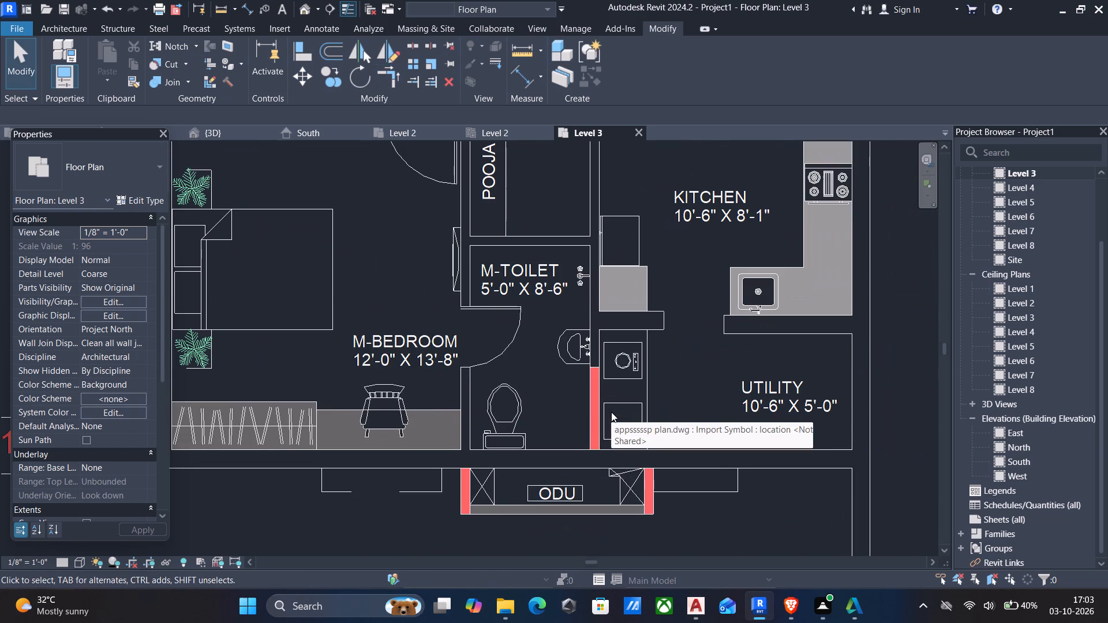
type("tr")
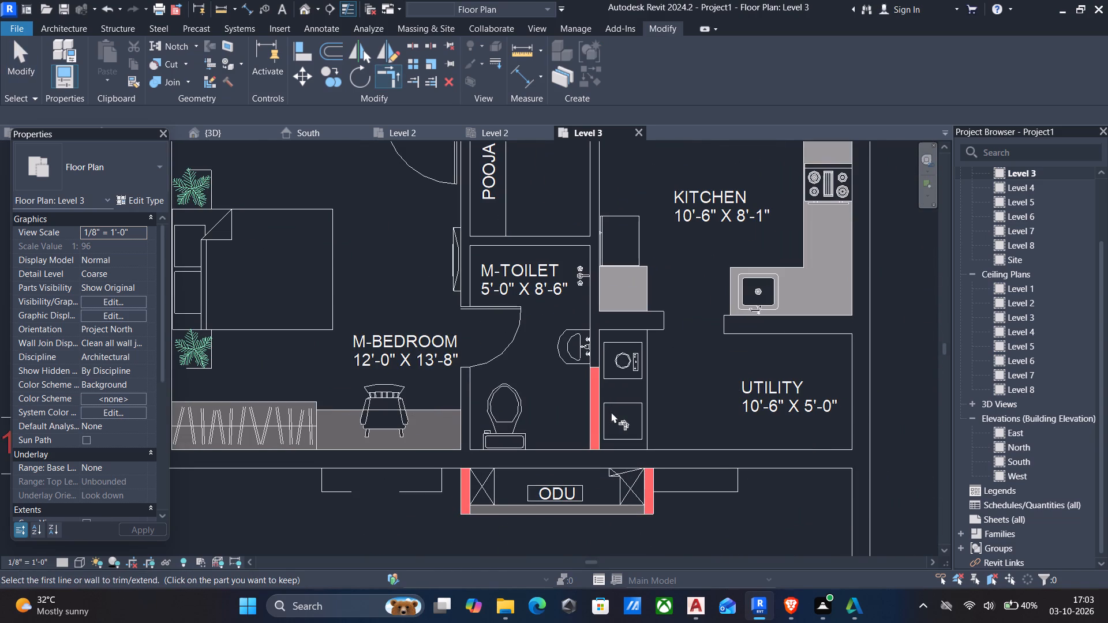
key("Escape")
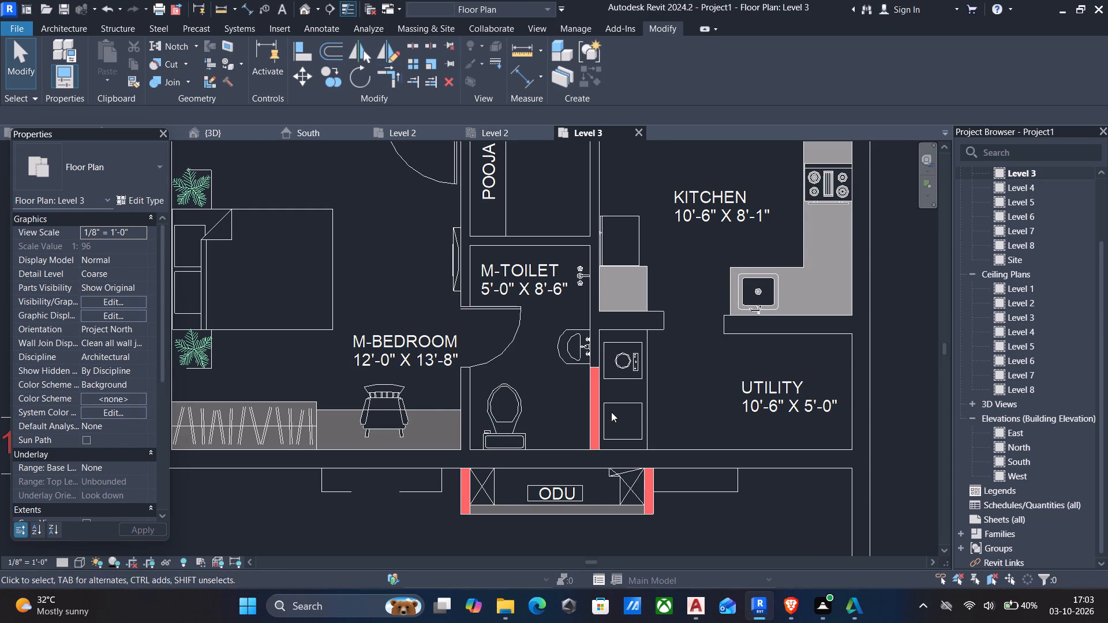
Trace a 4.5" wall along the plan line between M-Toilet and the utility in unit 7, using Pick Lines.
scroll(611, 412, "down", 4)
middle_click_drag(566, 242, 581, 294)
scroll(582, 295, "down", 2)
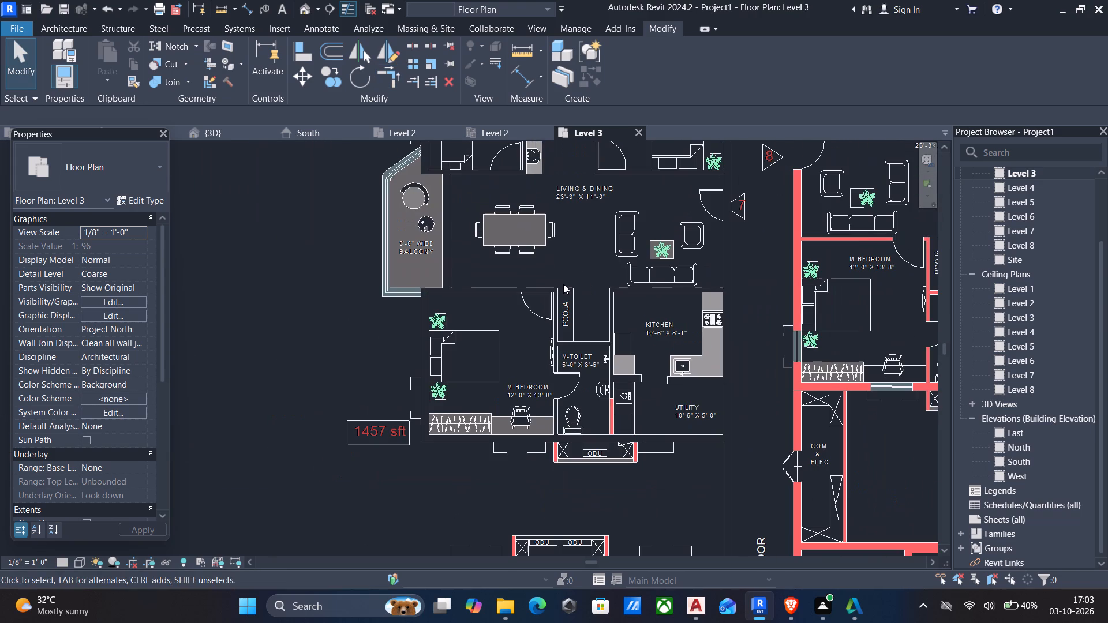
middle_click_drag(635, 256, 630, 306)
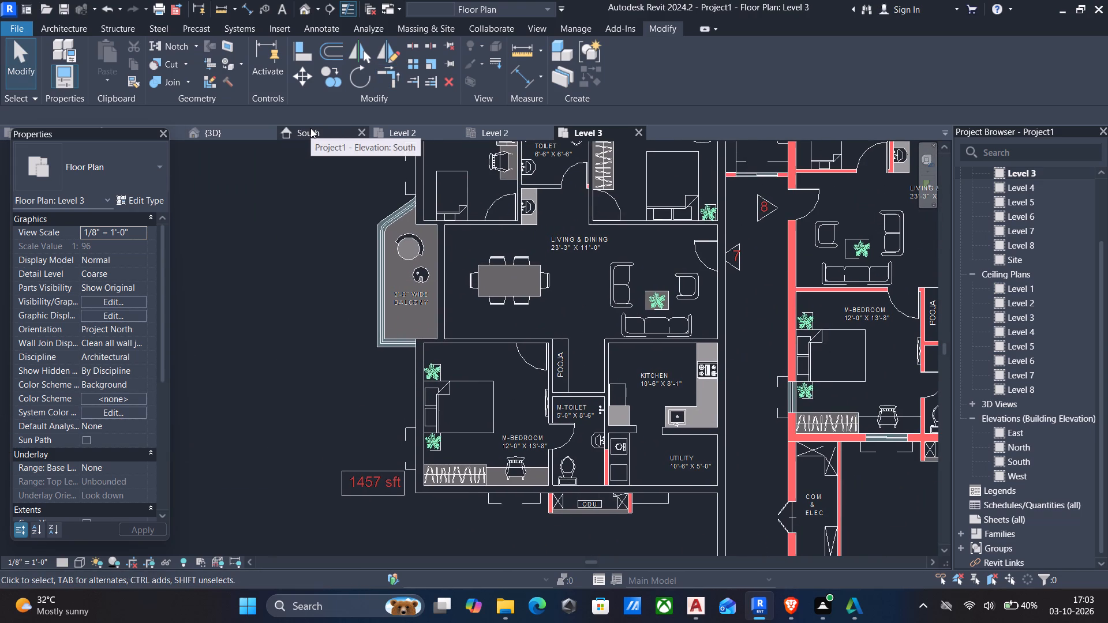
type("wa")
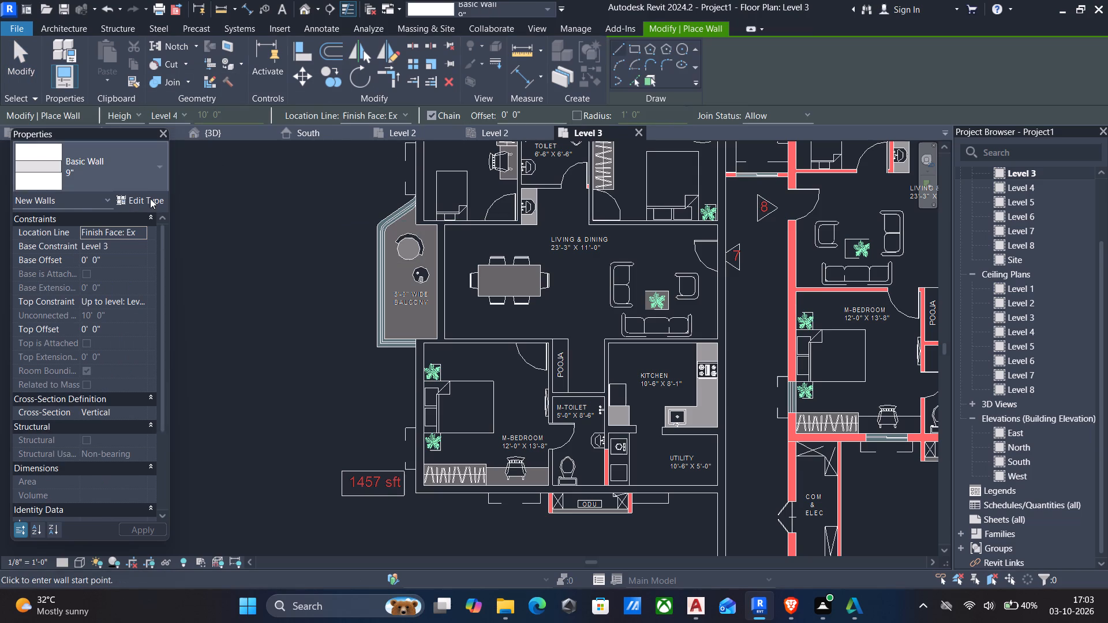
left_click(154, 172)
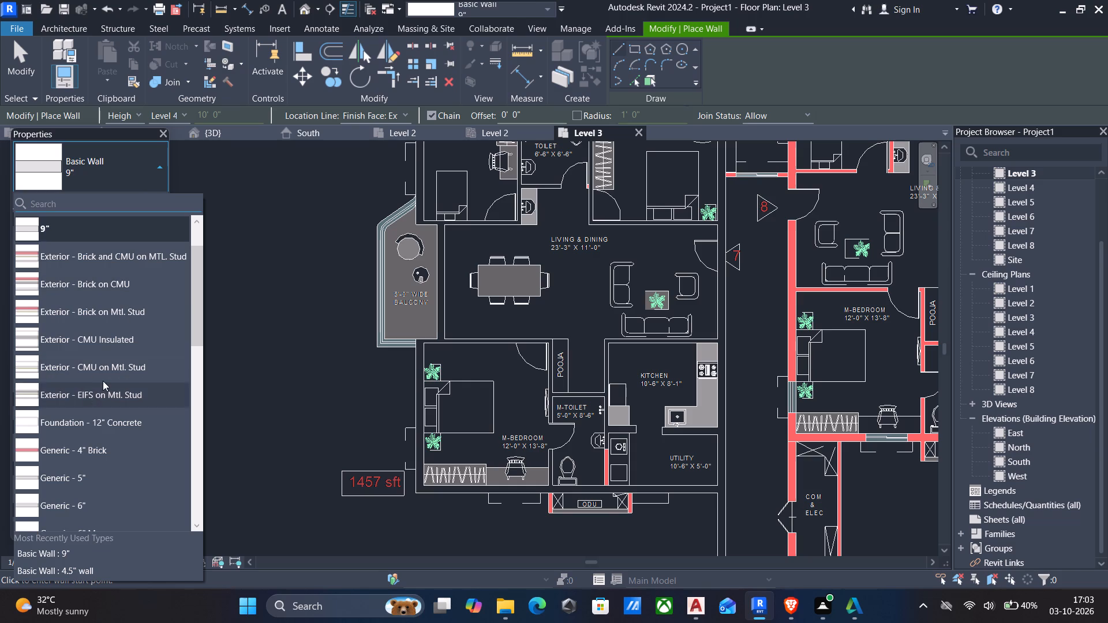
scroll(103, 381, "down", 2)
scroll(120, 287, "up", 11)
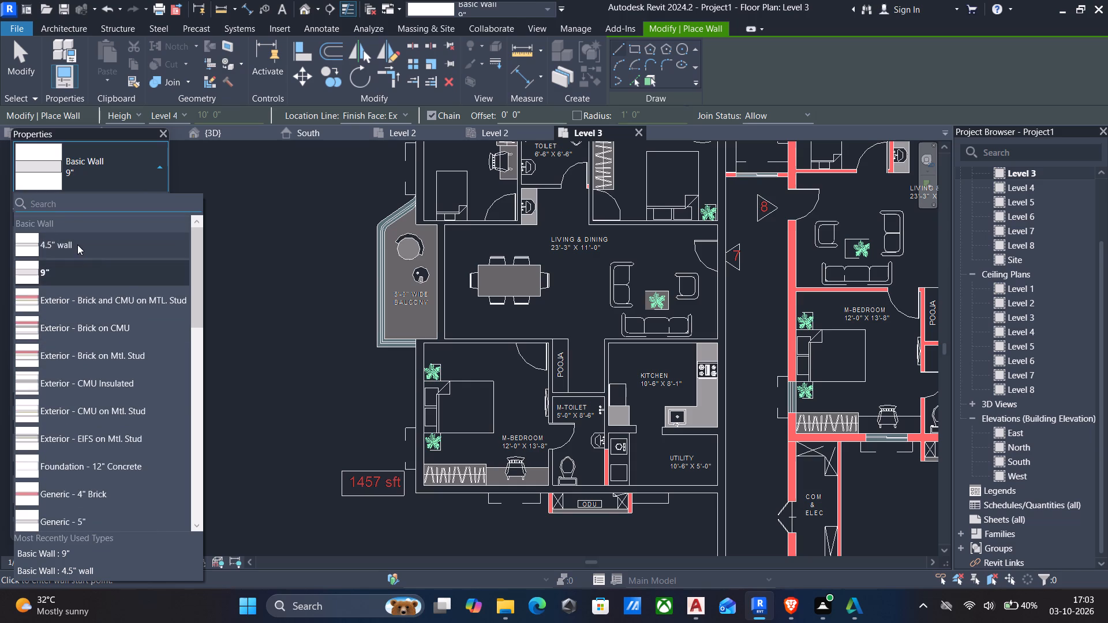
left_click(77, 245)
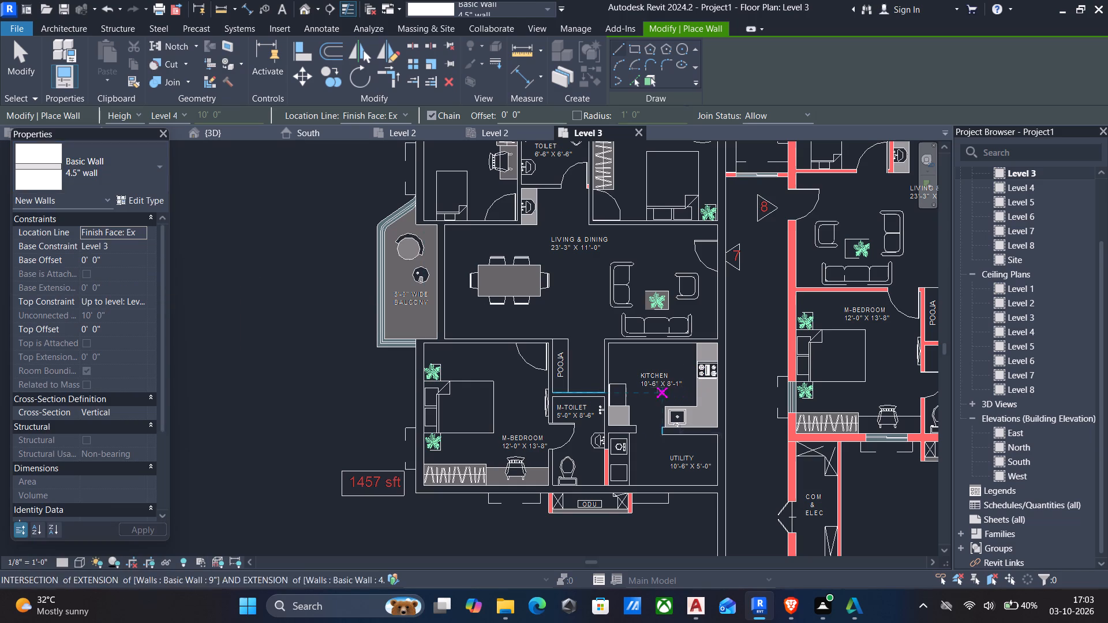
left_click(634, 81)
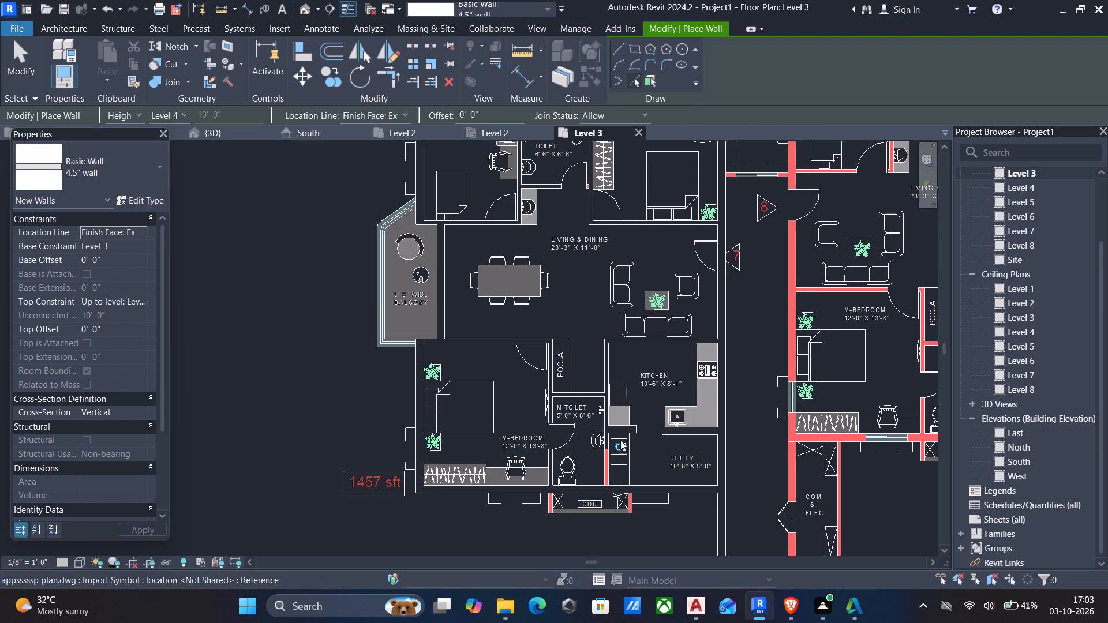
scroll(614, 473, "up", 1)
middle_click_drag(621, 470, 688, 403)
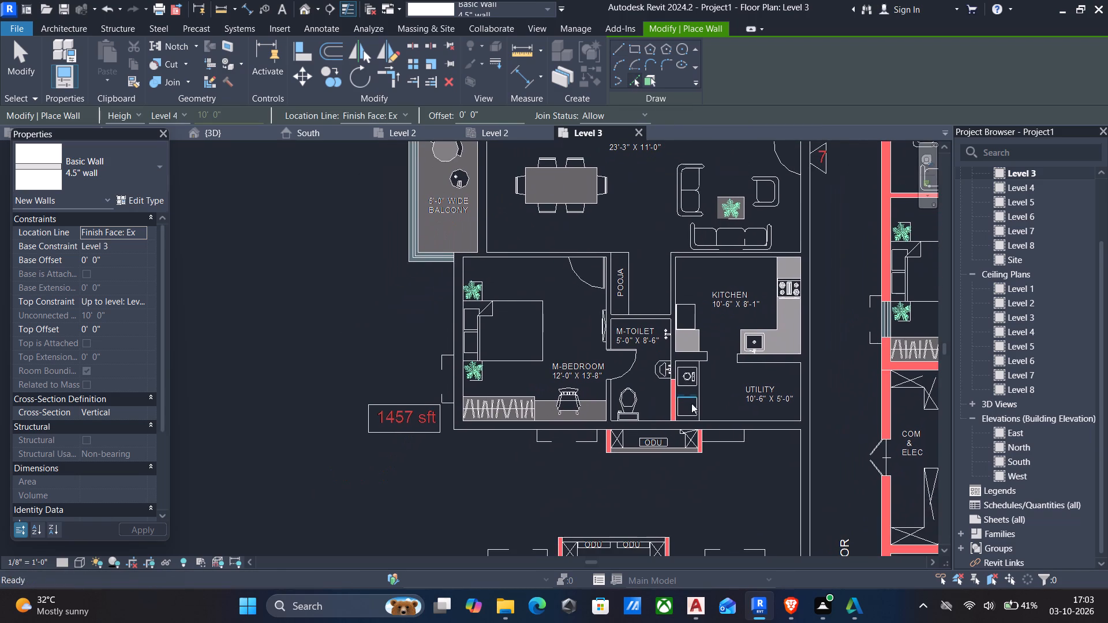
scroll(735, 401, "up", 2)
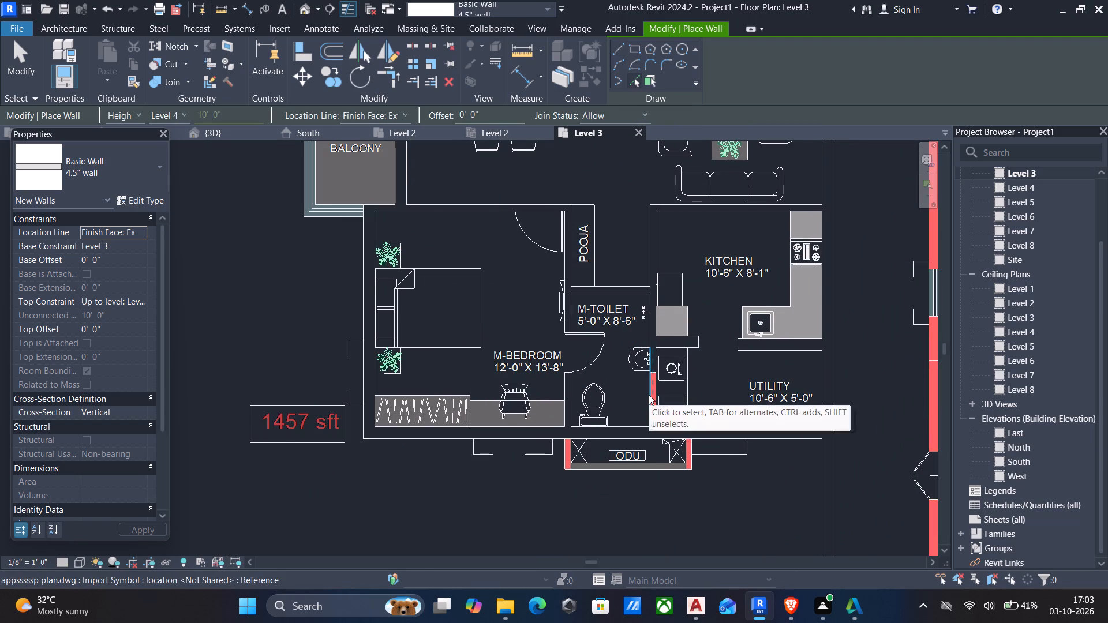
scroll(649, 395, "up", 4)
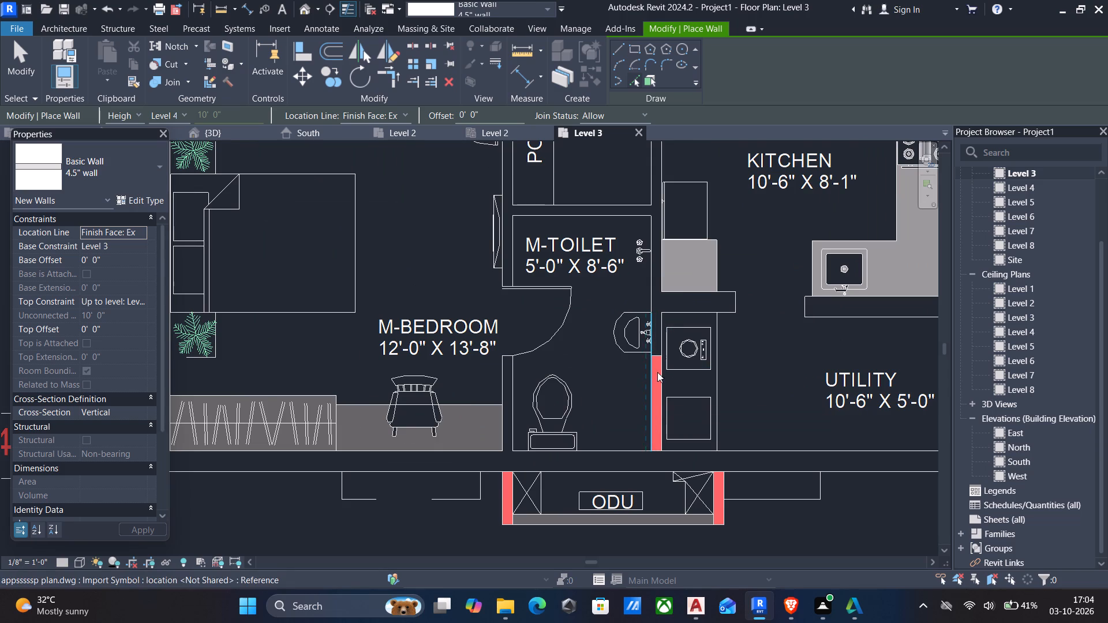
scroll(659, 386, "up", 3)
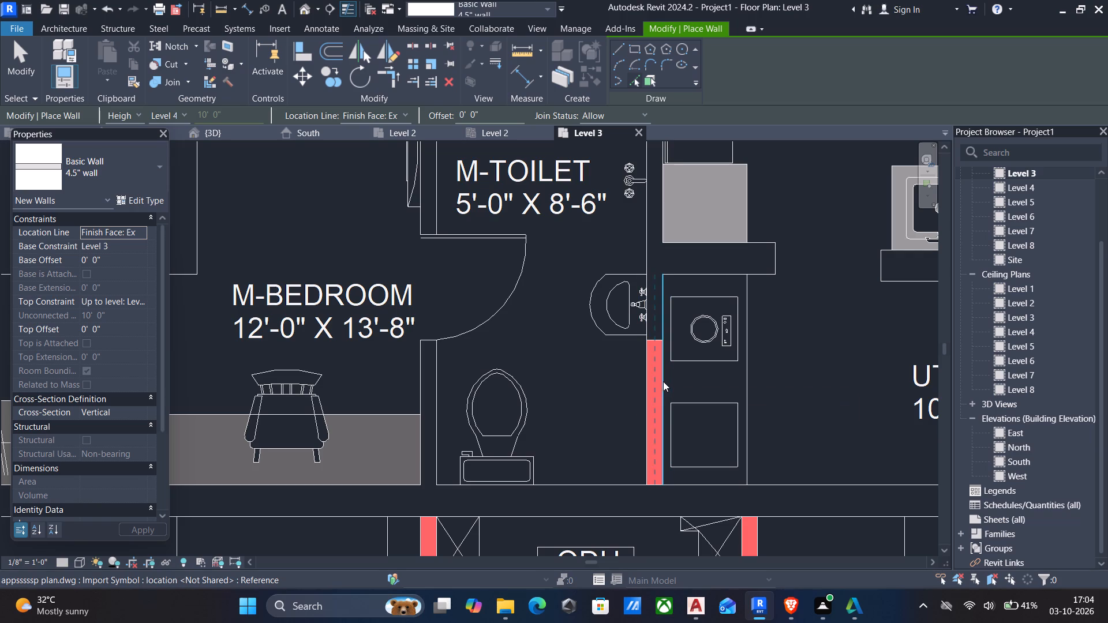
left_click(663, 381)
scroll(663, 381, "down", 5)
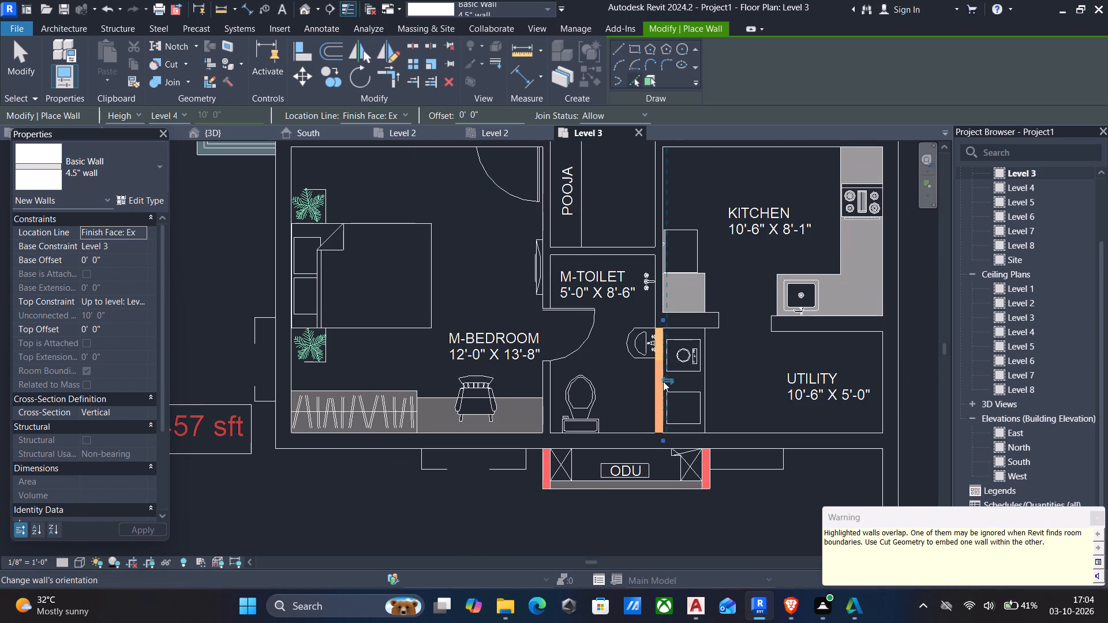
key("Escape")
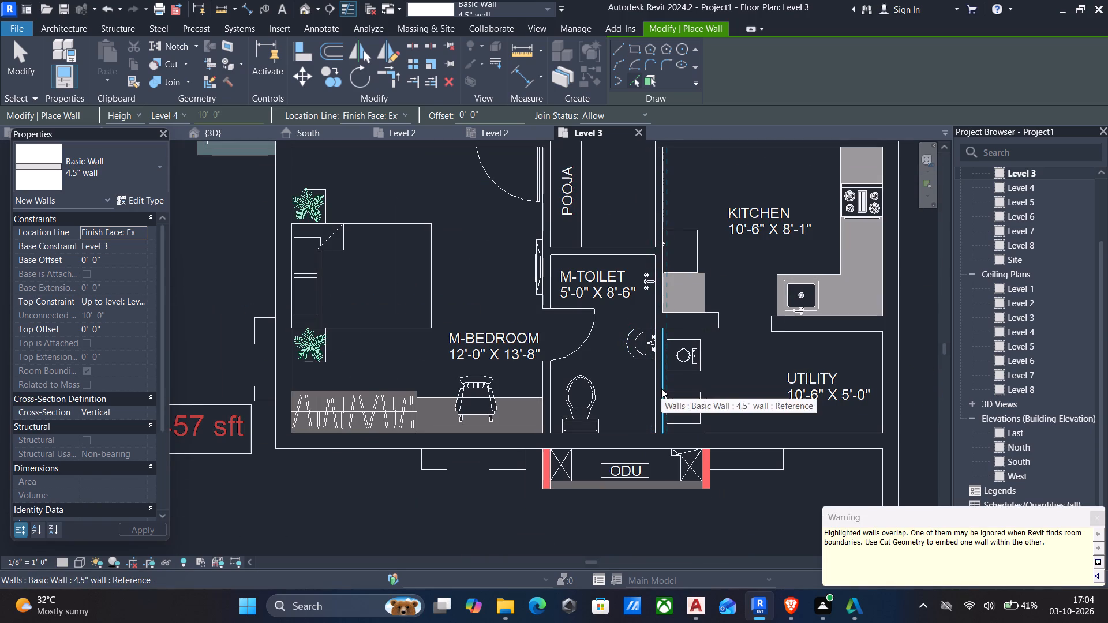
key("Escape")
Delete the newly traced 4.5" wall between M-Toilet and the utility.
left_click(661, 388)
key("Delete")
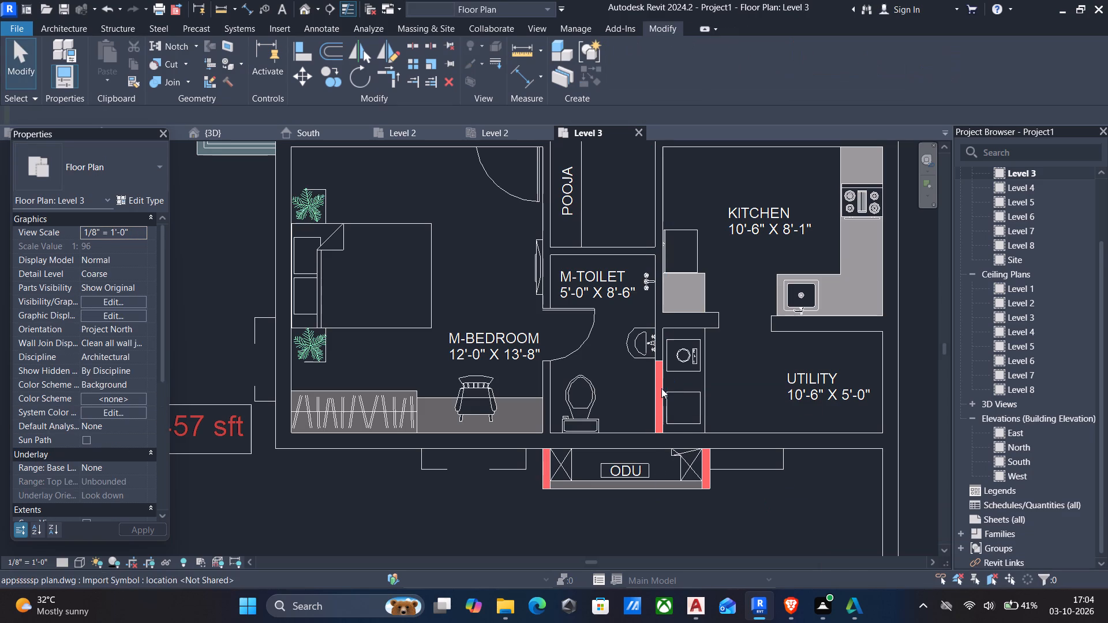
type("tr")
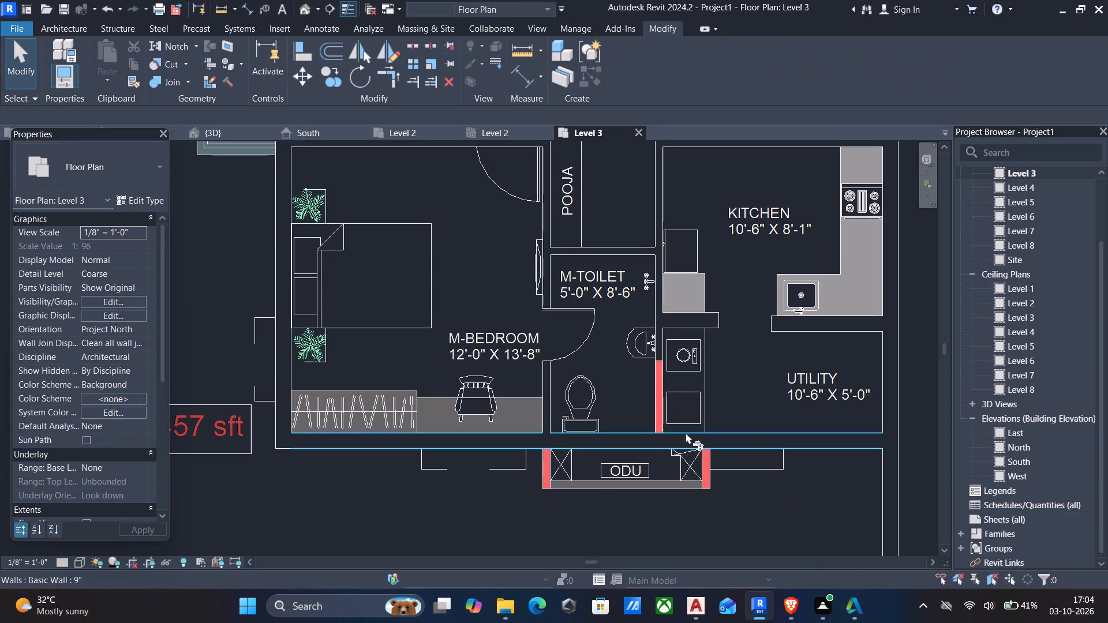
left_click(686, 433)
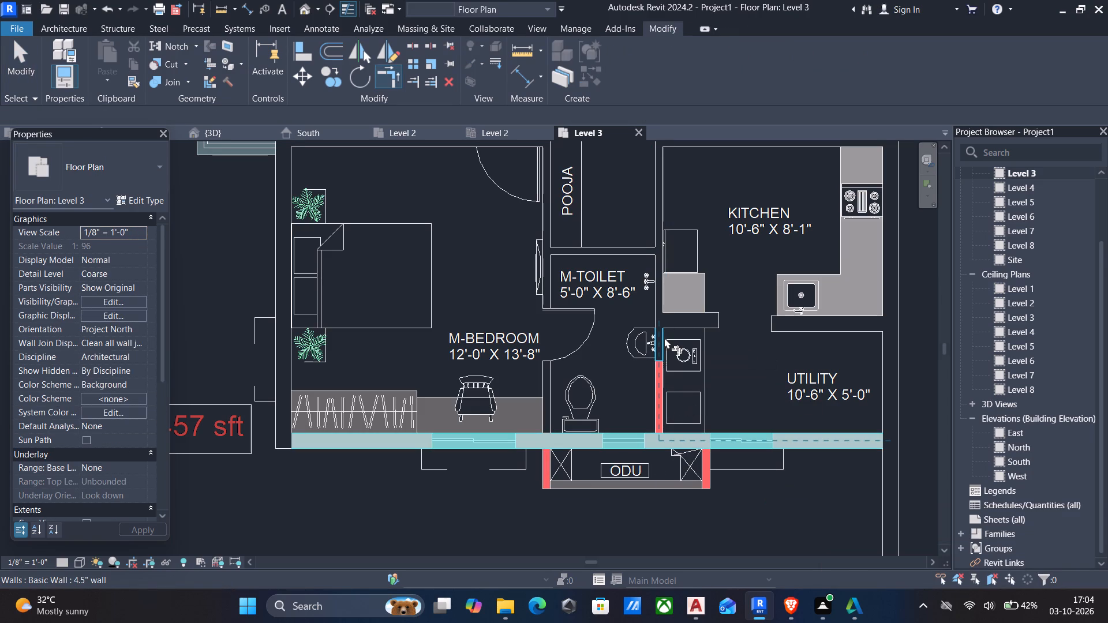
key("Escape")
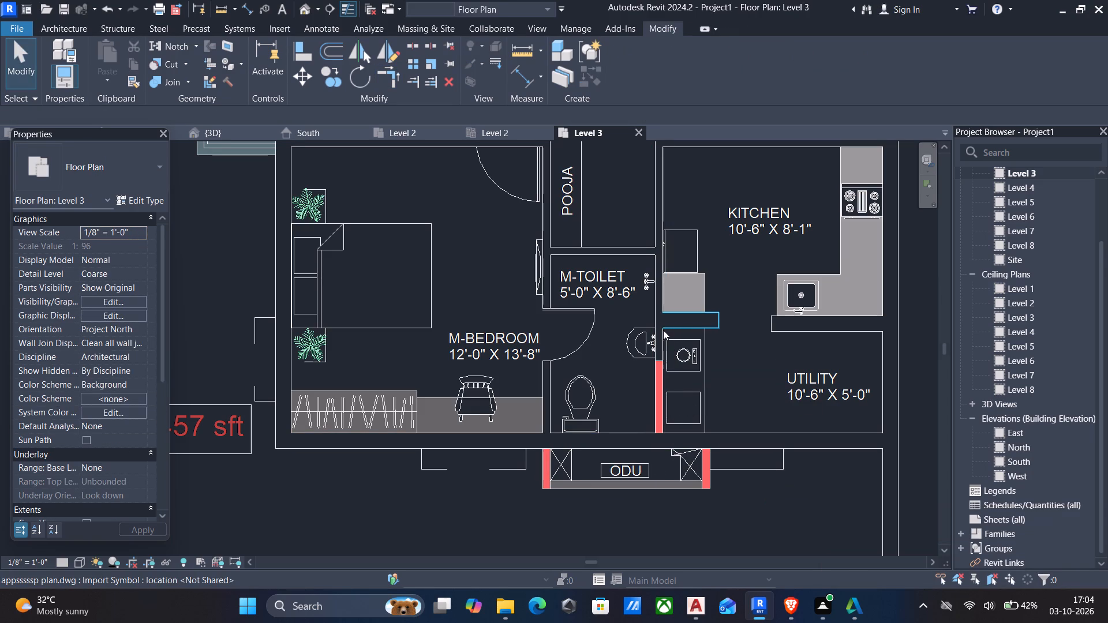
Stretch the 4.5" wall between M-Toilet and the utility to meet the exterior wall beside the ODU ledge.
left_click(658, 333)
left_click_drag(661, 359, 656, 389)
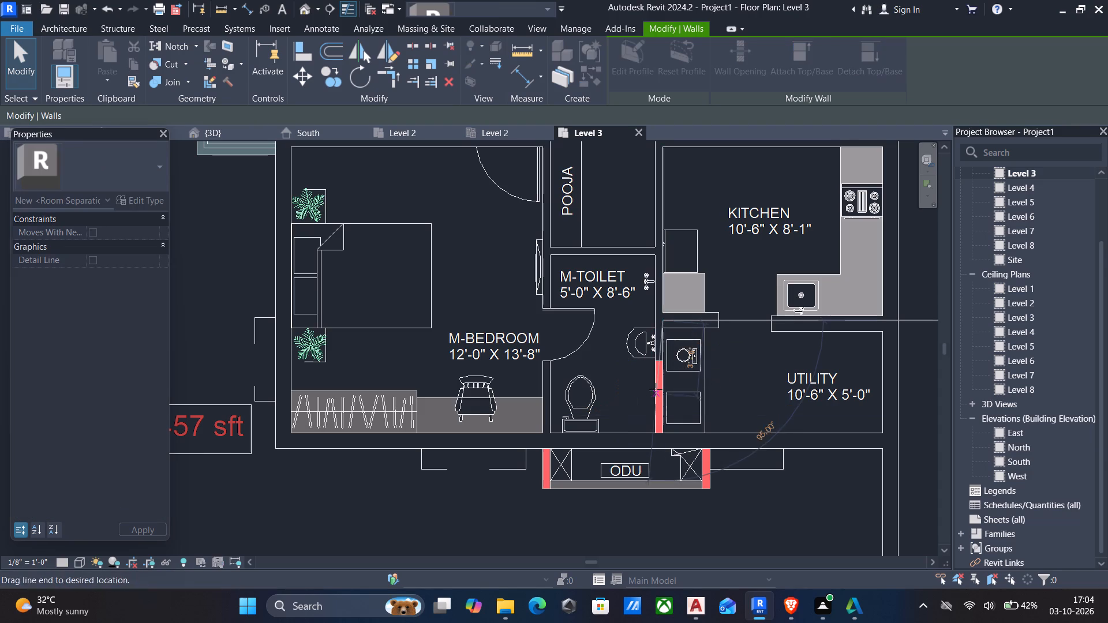
left_click_drag(656, 389, 656, 430)
key("Escape")
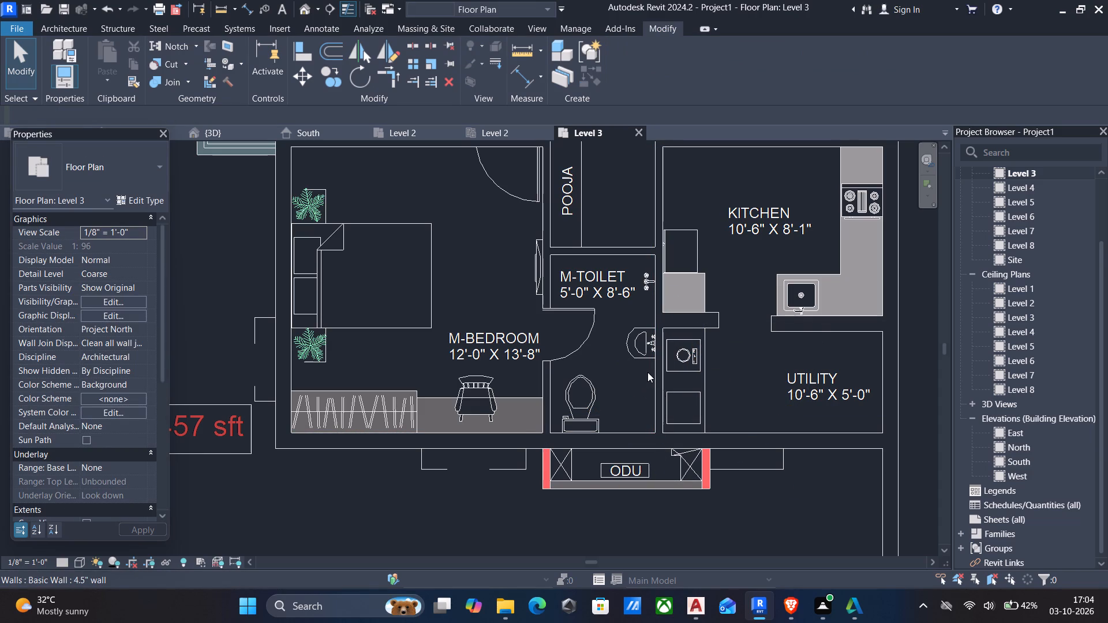
Check unit 7's traced walls against the imported plan for uncovered segments.
scroll(584, 356, "down", 3)
middle_click_drag(584, 356, 639, 431)
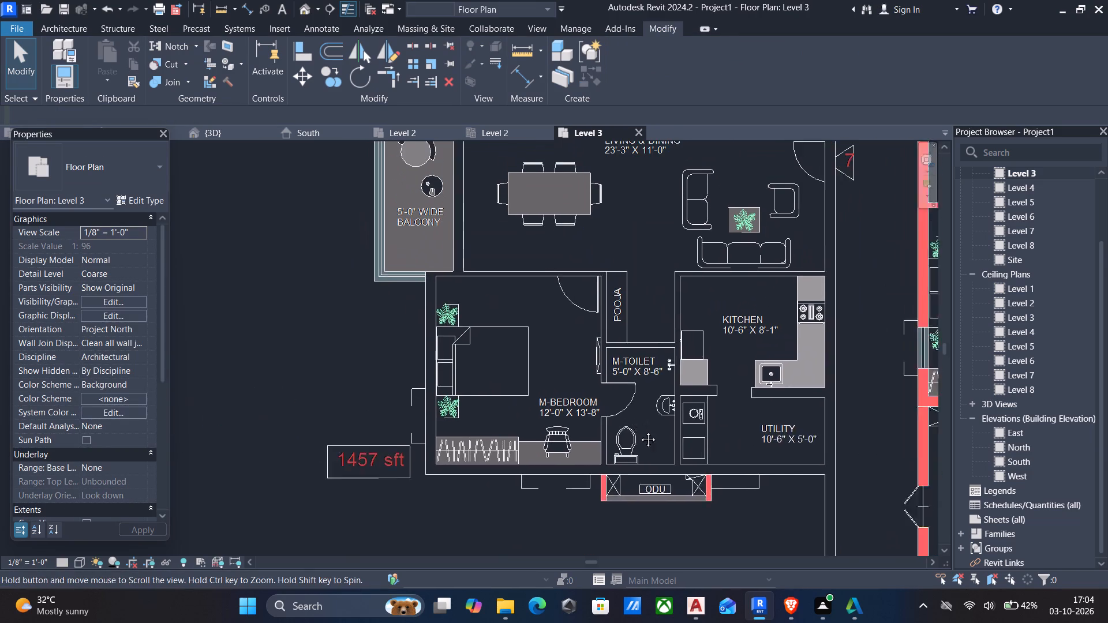
middle_click_drag(639, 431, 642, 434)
middle_click_drag(641, 316, 647, 371)
scroll(615, 273, "down", 1)
middle_click_drag(615, 273, 639, 410)
scroll(639, 410, "down", 1)
key("Escape")
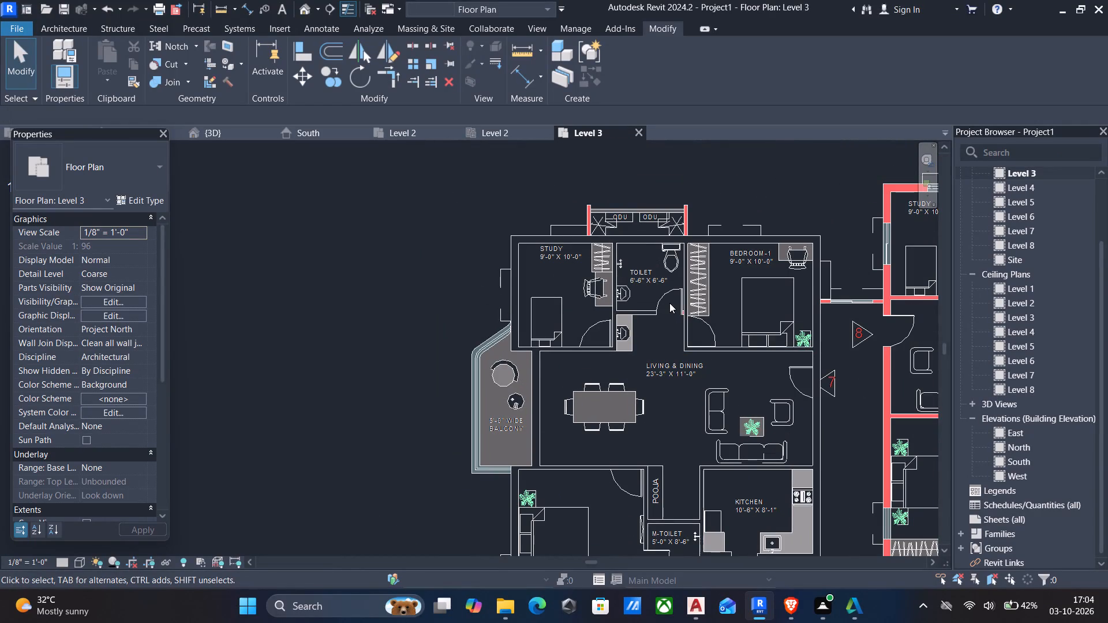
scroll(669, 303, "up", 1)
middle_click_drag(669, 303, 599, 258)
scroll(599, 258, "down", 3)
middle_click_drag(600, 299, 542, 277)
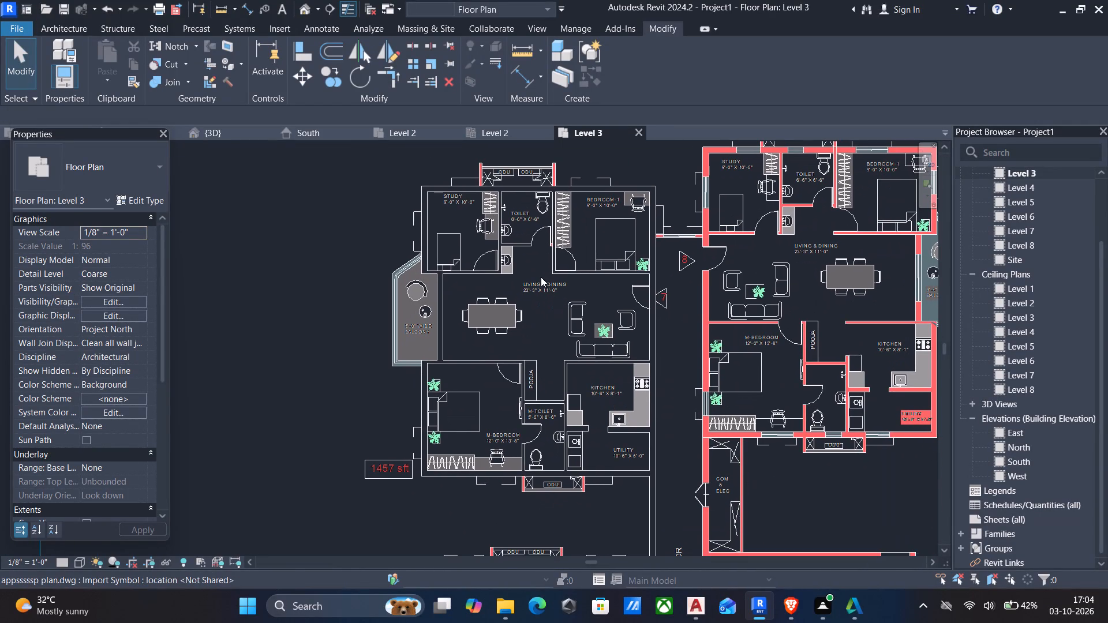
Open the 3D view and examine the traced Level 3 walls, including unit 7's 4.5" segments around M-Toilet.
middle_click_drag(540, 276, 528, 245)
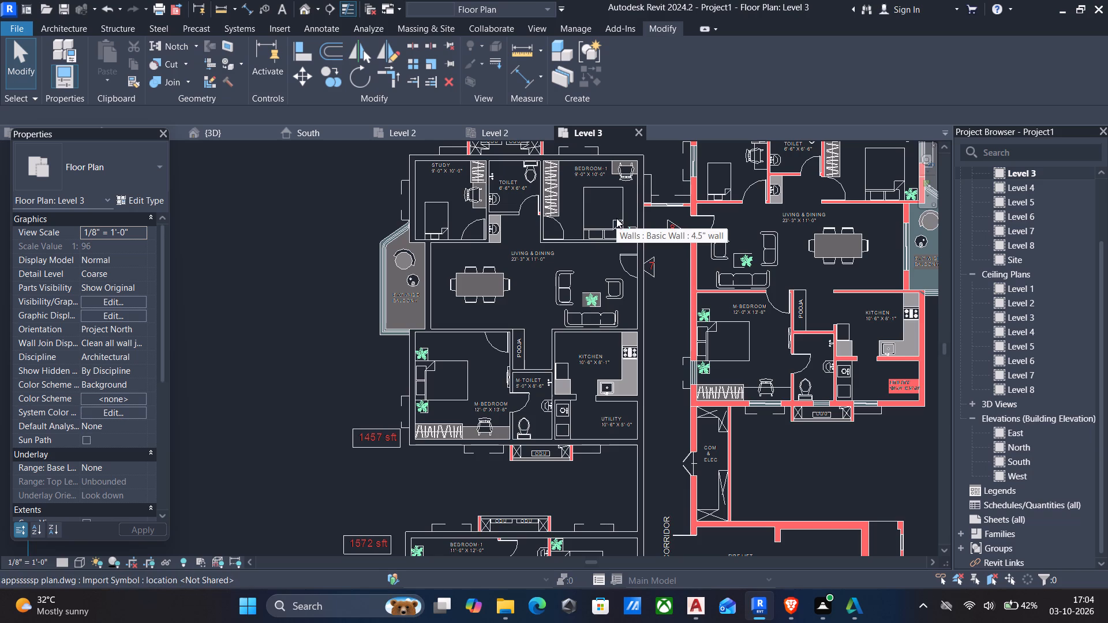
middle_click_drag(658, 216, 654, 230)
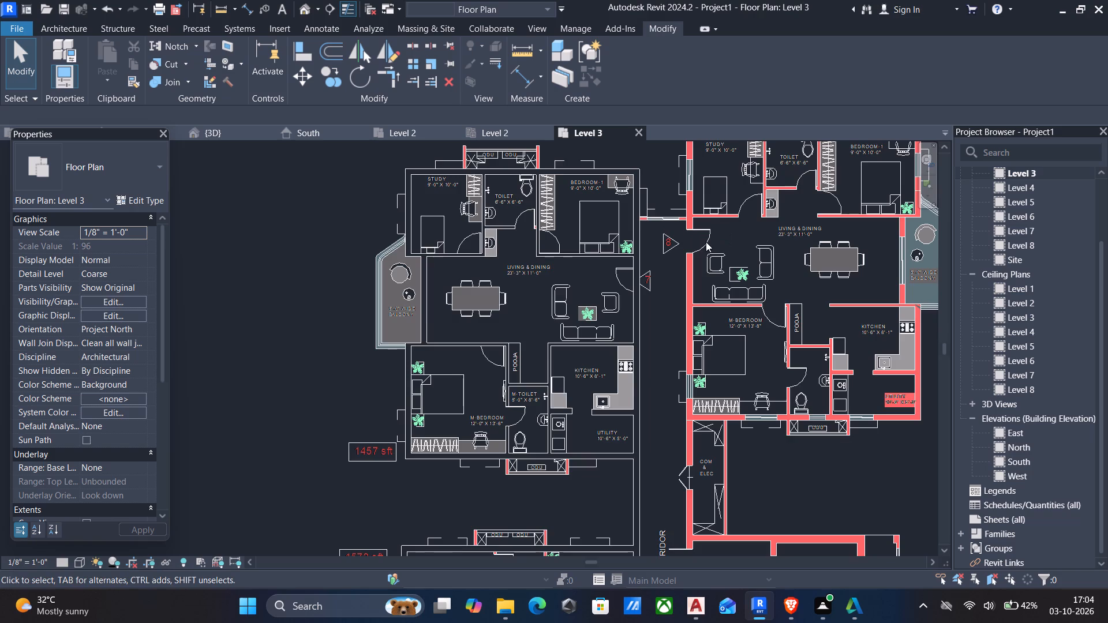
middle_click_drag(706, 243, 692, 313)
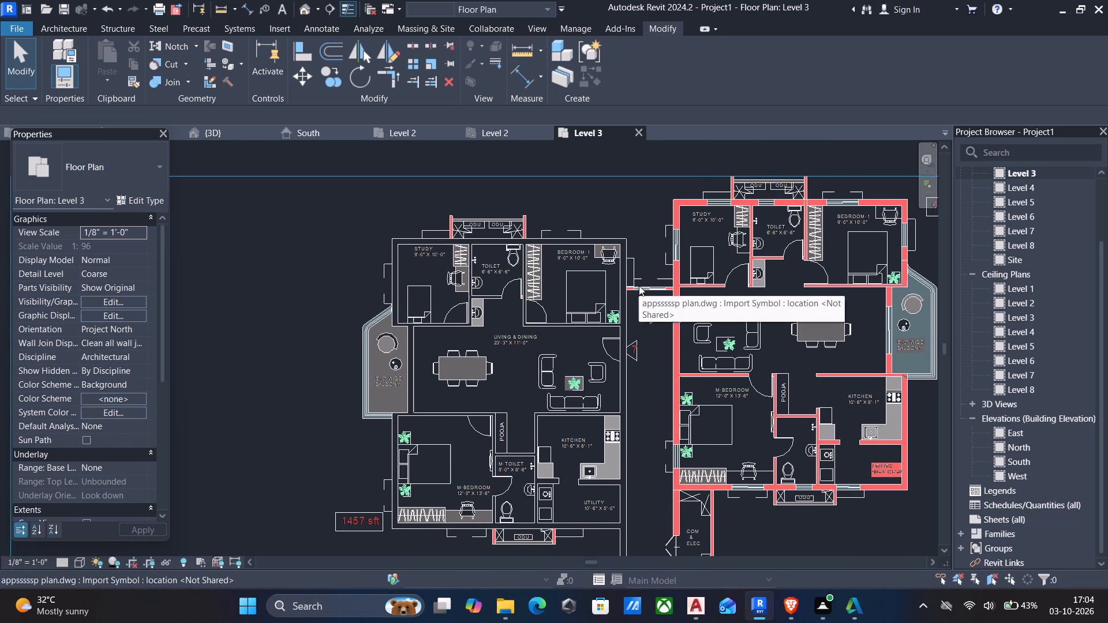
scroll(625, 213, "down", 1)
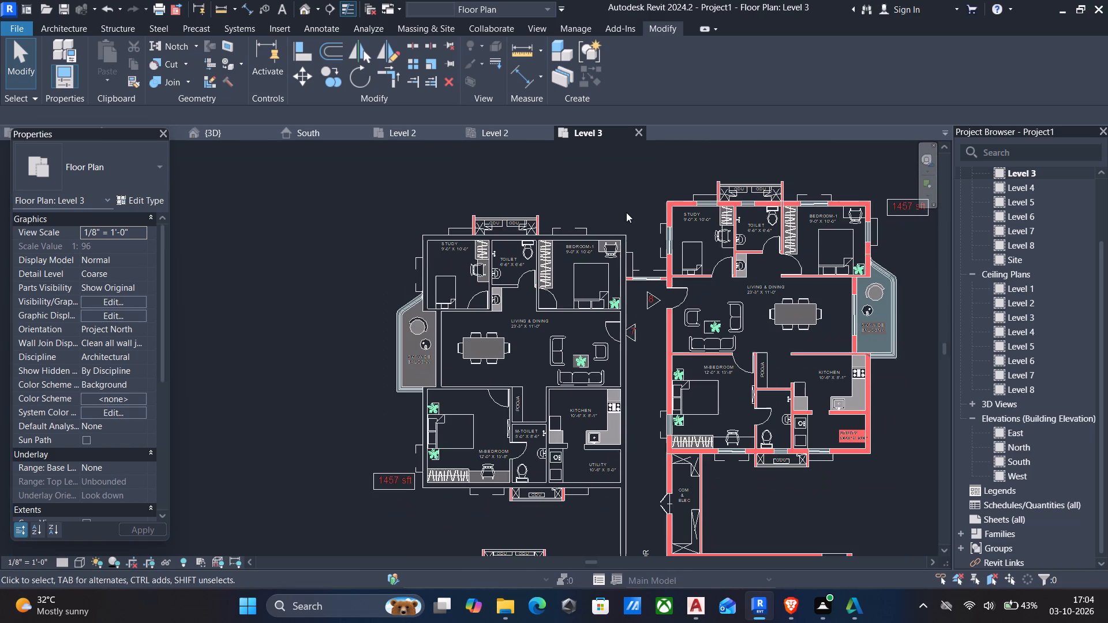
left_click(216, 124)
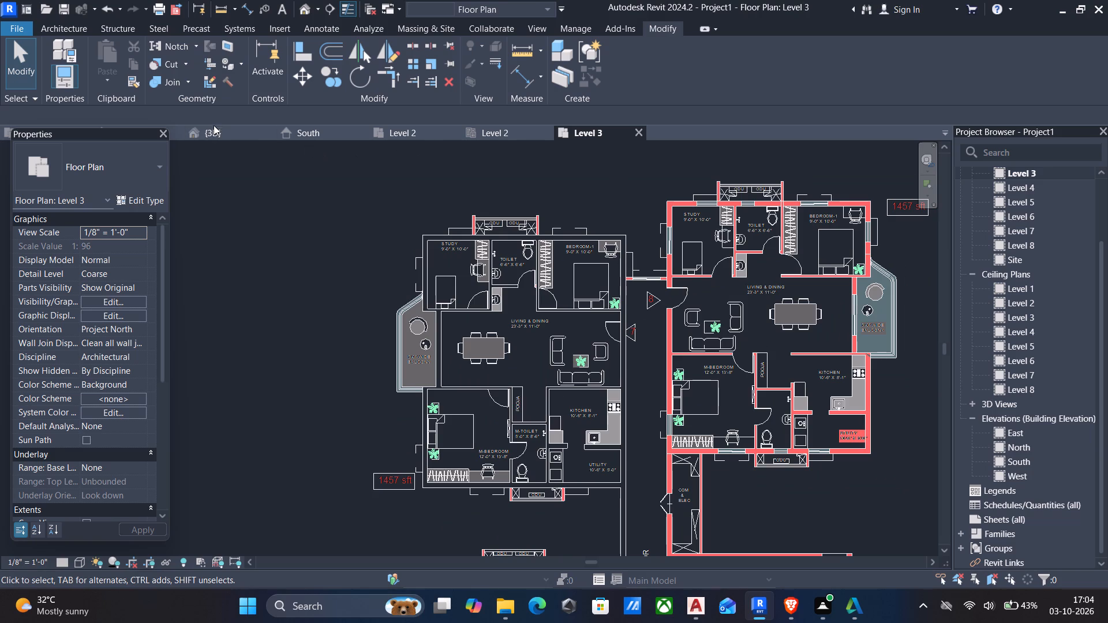
left_click(214, 129)
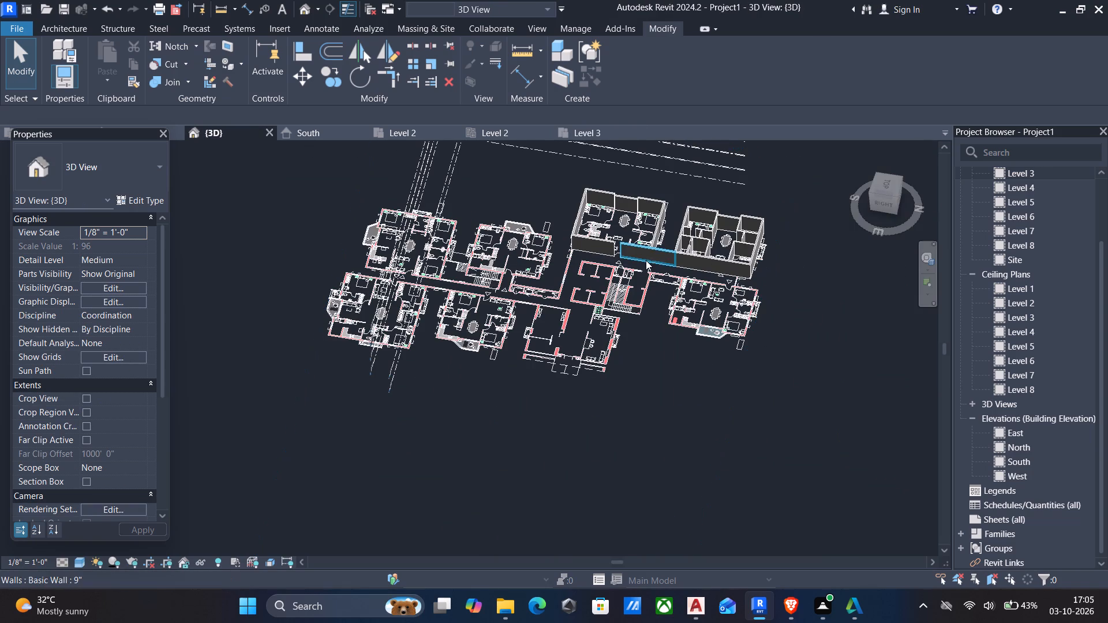
middle_click_drag(646, 260, 677, 307, "shift")
middle_click_drag(649, 268, 645, 271)
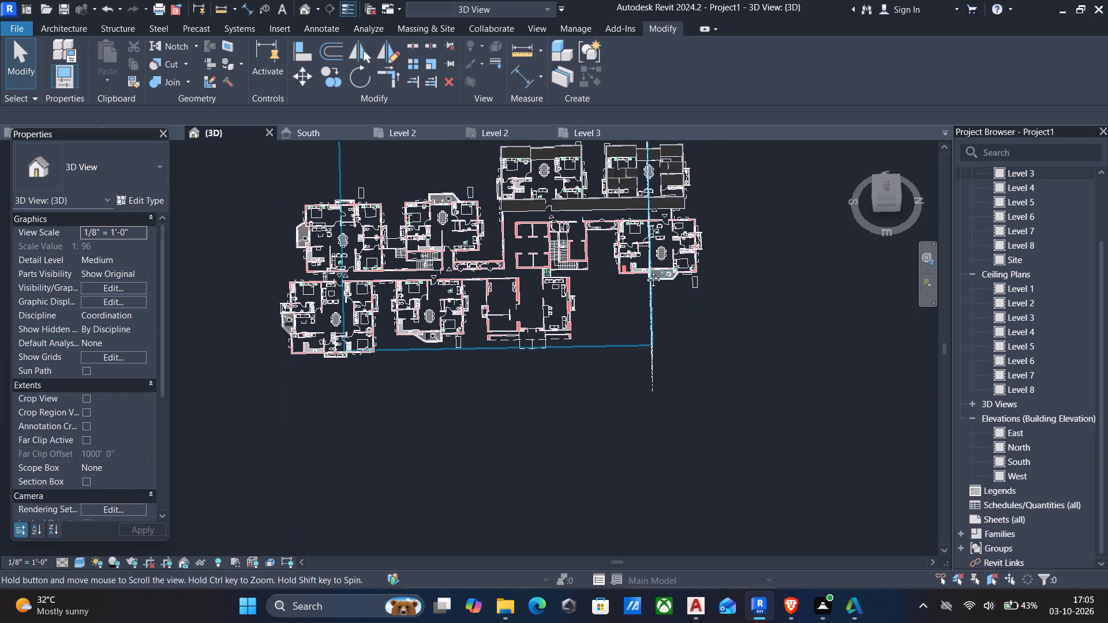
middle_click_drag(645, 271, 615, 380)
scroll(506, 269, "up", 9)
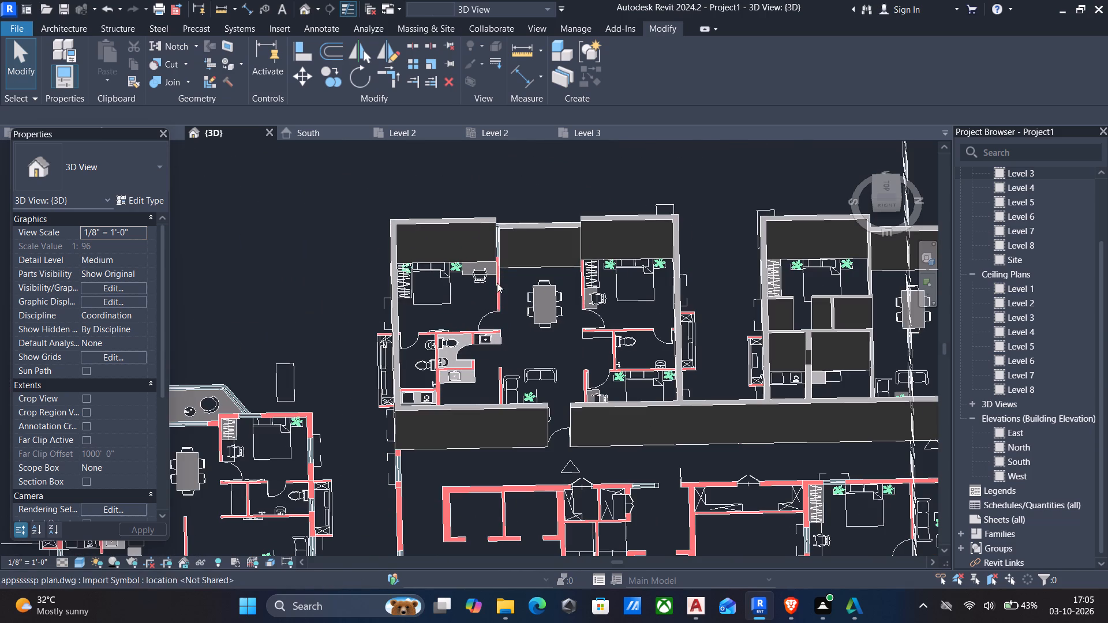
scroll(668, 338, "down", 1)
middle_click_drag(669, 340, 537, 365)
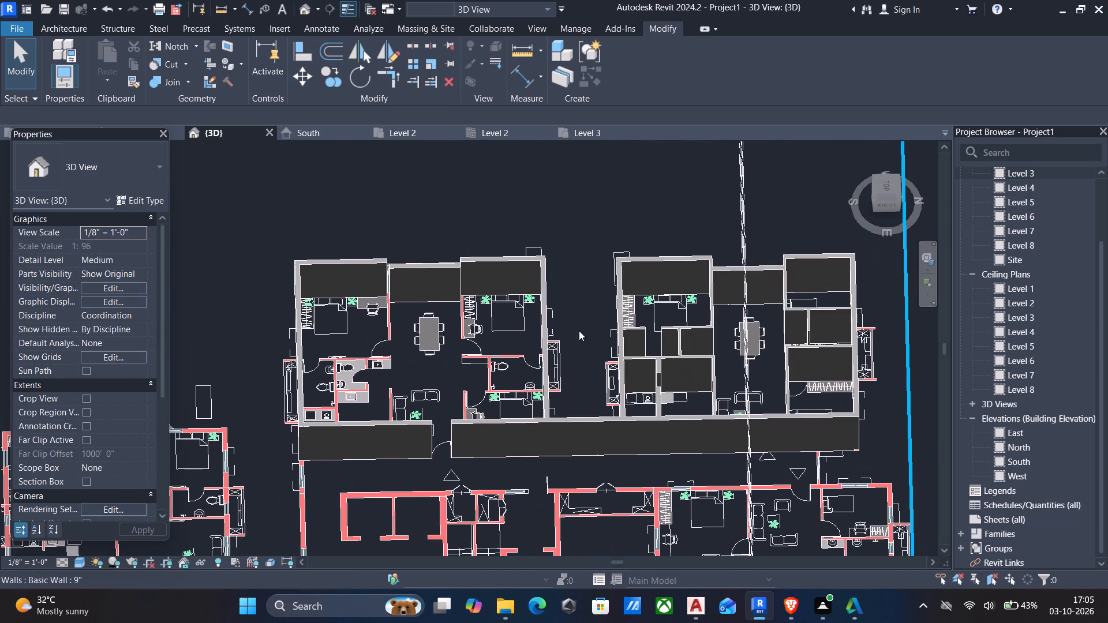
scroll(643, 334, "up", 4)
left_click(642, 332)
scroll(642, 332, "up", 3)
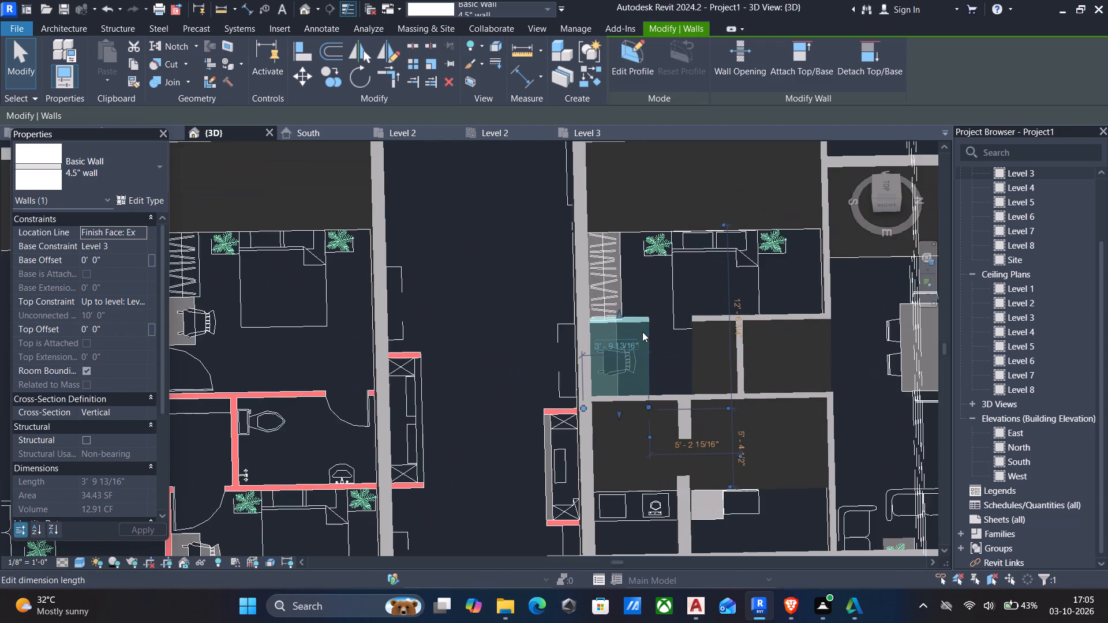
scroll(641, 340, "down", 5)
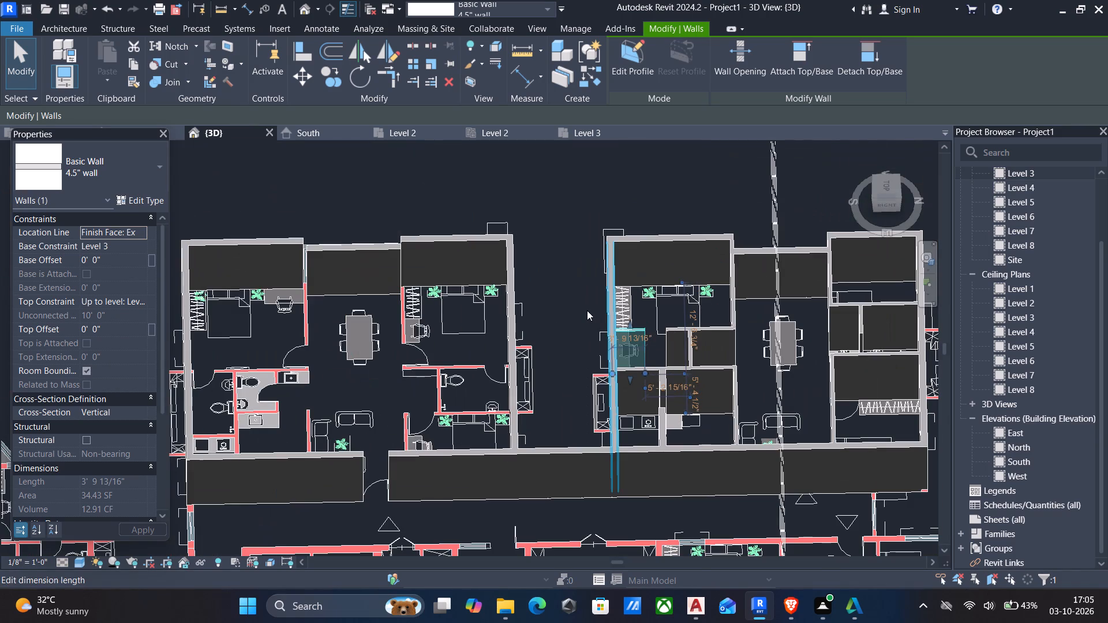
scroll(587, 310, "down", 4)
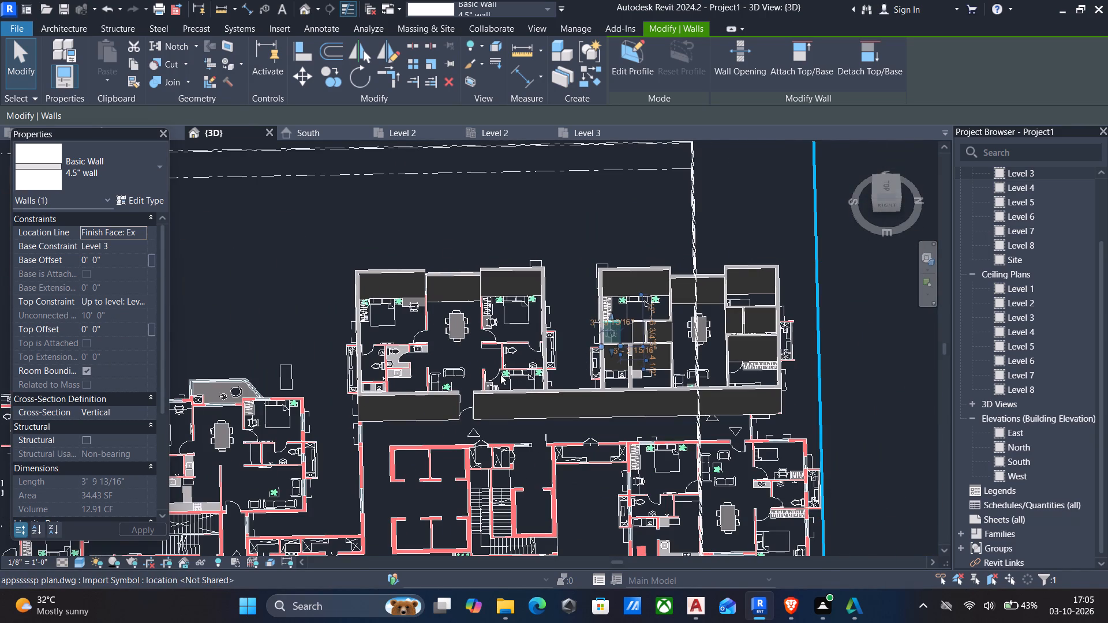
middle_click_drag(496, 359, 530, 372, "shift")
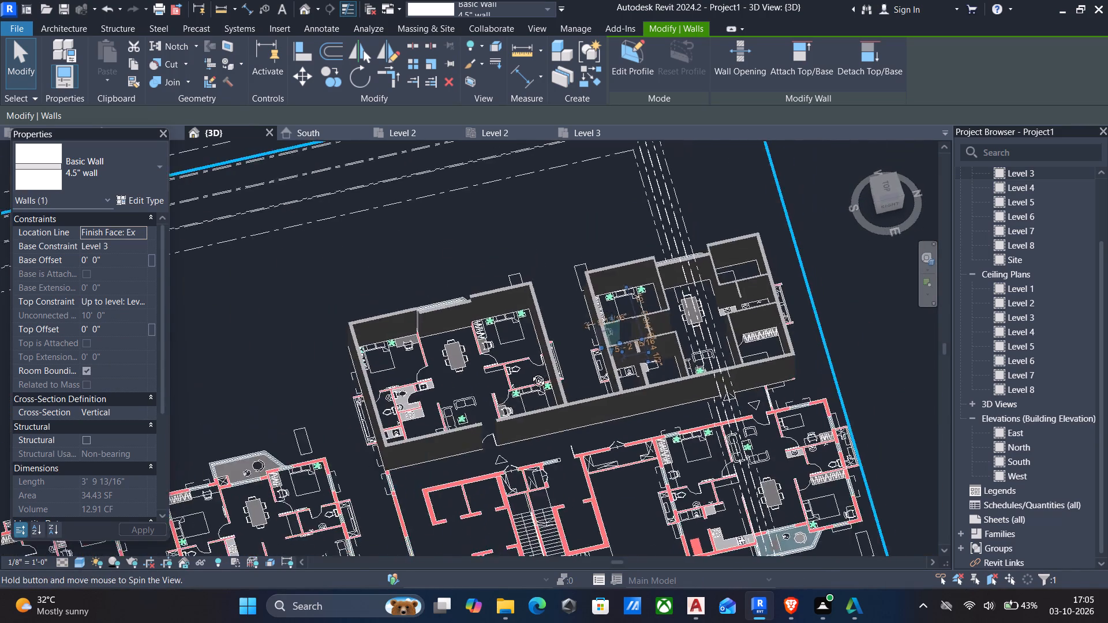
middle_click_drag(530, 372, 903, 342, "shift")
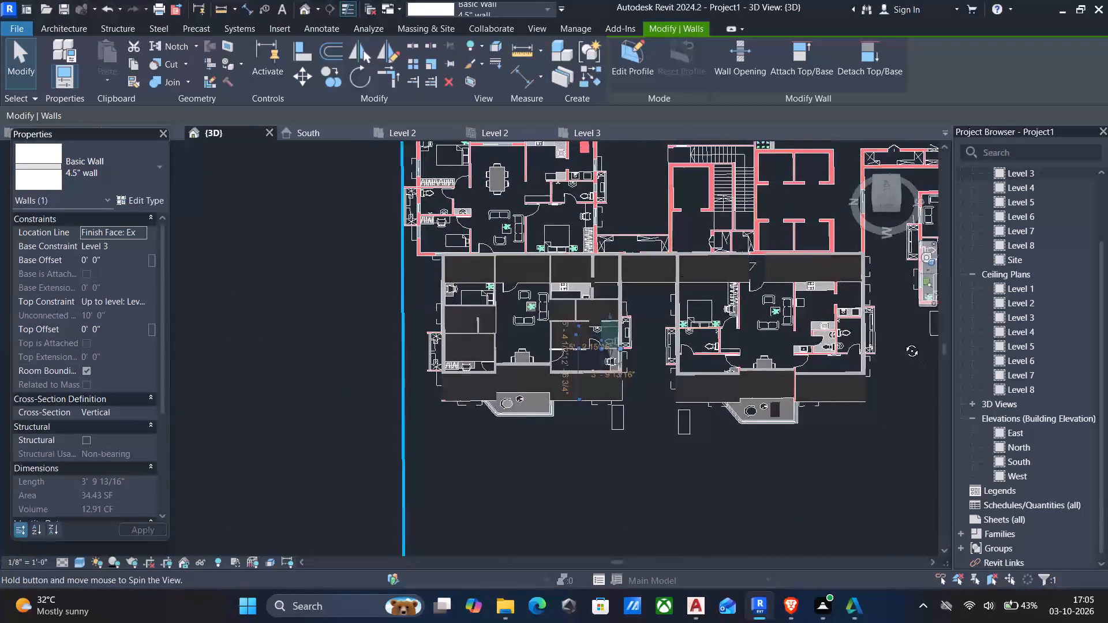
middle_click_drag(903, 342, 894, 335, "shift")
scroll(894, 335, "down", 1)
key("Escape")
scroll(672, 364, "up", 4)
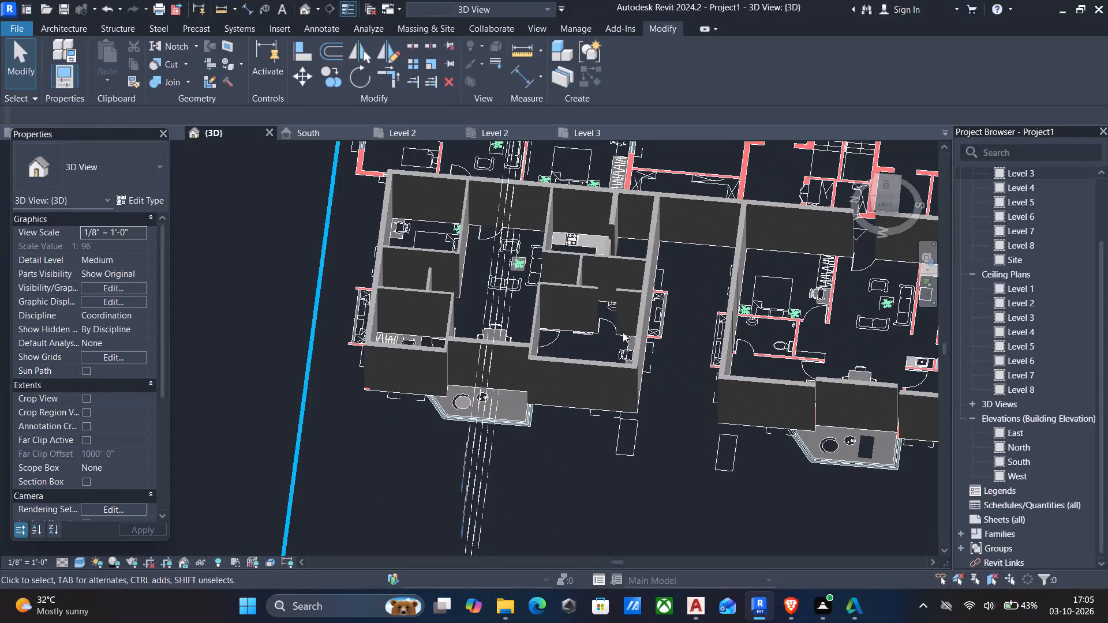
scroll(599, 313, "up", 1)
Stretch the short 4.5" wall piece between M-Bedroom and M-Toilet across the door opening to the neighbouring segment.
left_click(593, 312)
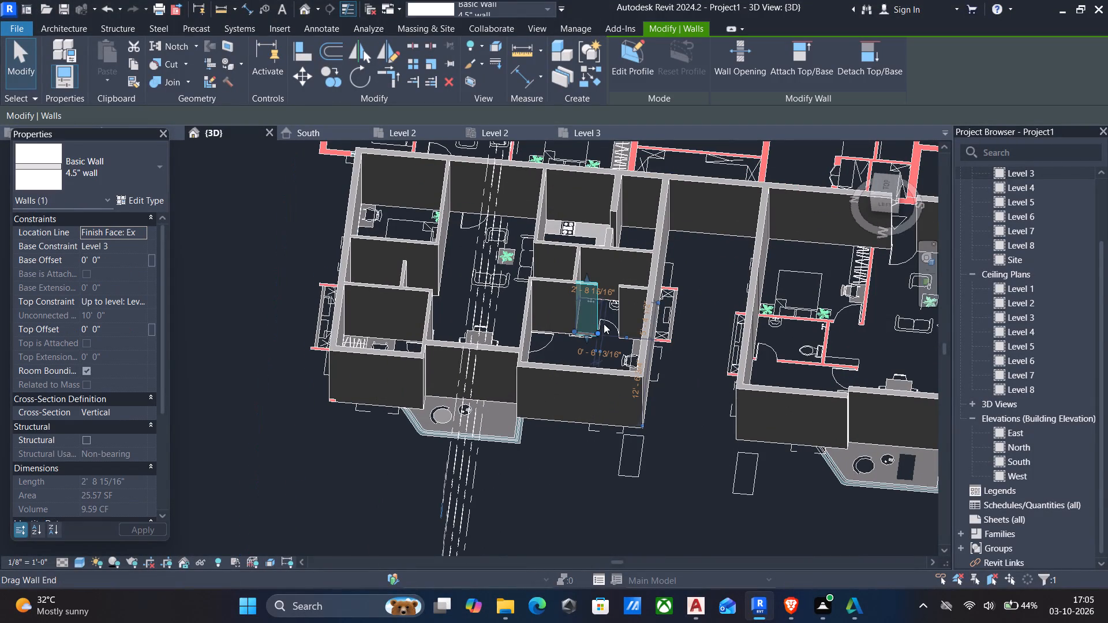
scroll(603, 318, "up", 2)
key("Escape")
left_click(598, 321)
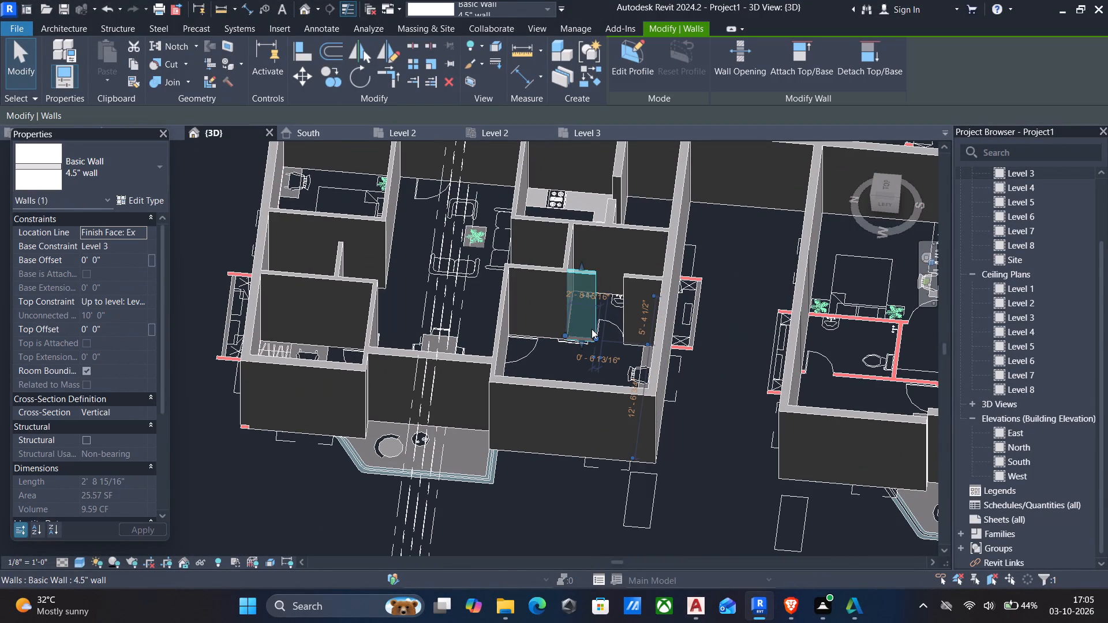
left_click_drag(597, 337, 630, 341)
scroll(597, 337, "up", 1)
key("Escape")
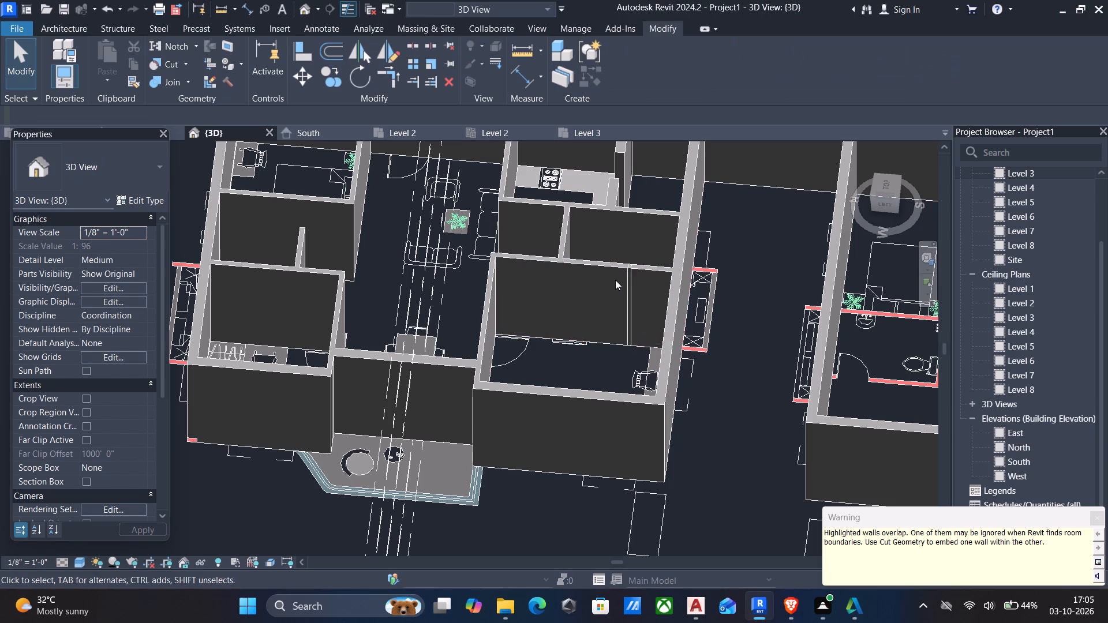
Delete the 10' 8" long 4.5" wall separating M-Bedroom from the pooja and M-Toilet in unit 7.
left_click(614, 258)
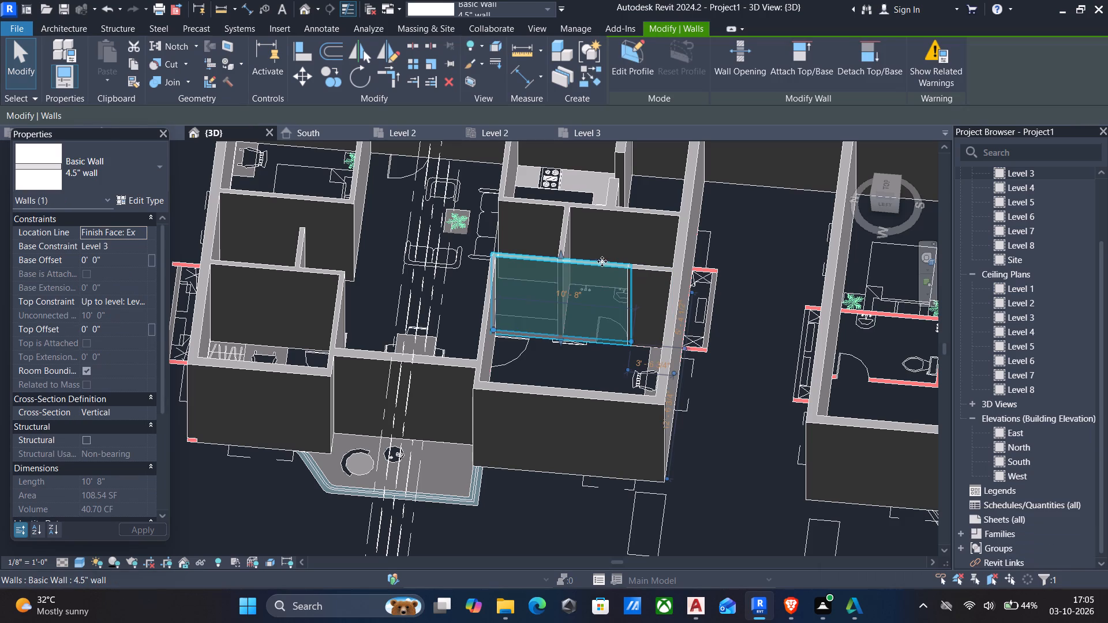
key("Delete")
Stretch the remaining 4.5" segment between M-Bedroom and M-Toilet past the pooja to the living room corner, making it 14' 2 3/4" long.
left_click(623, 338)
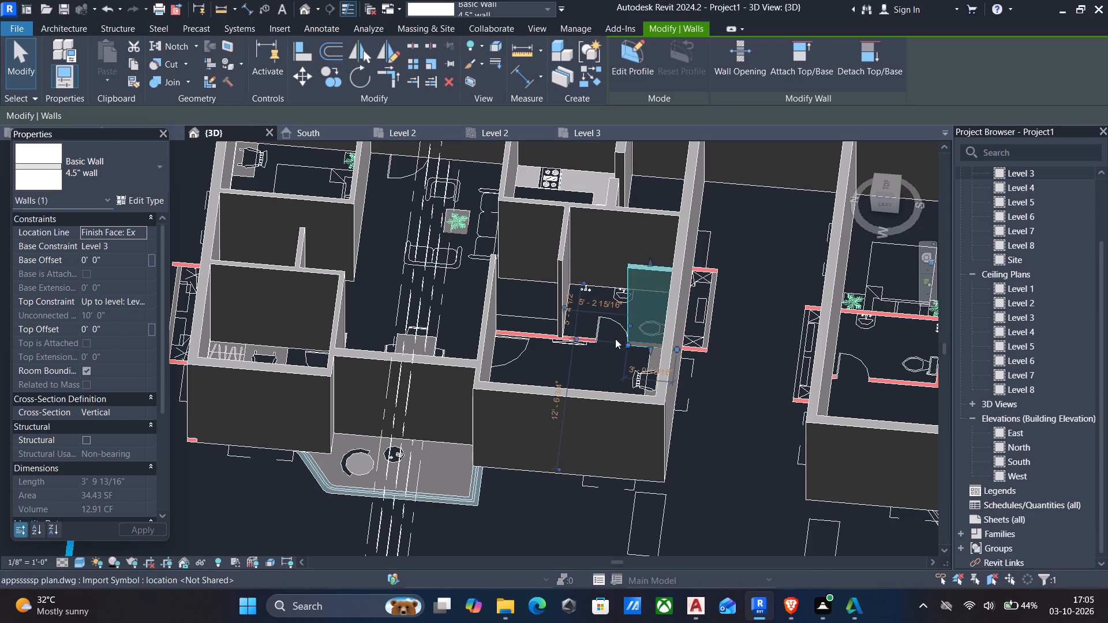
left_click_drag(624, 346, 593, 347)
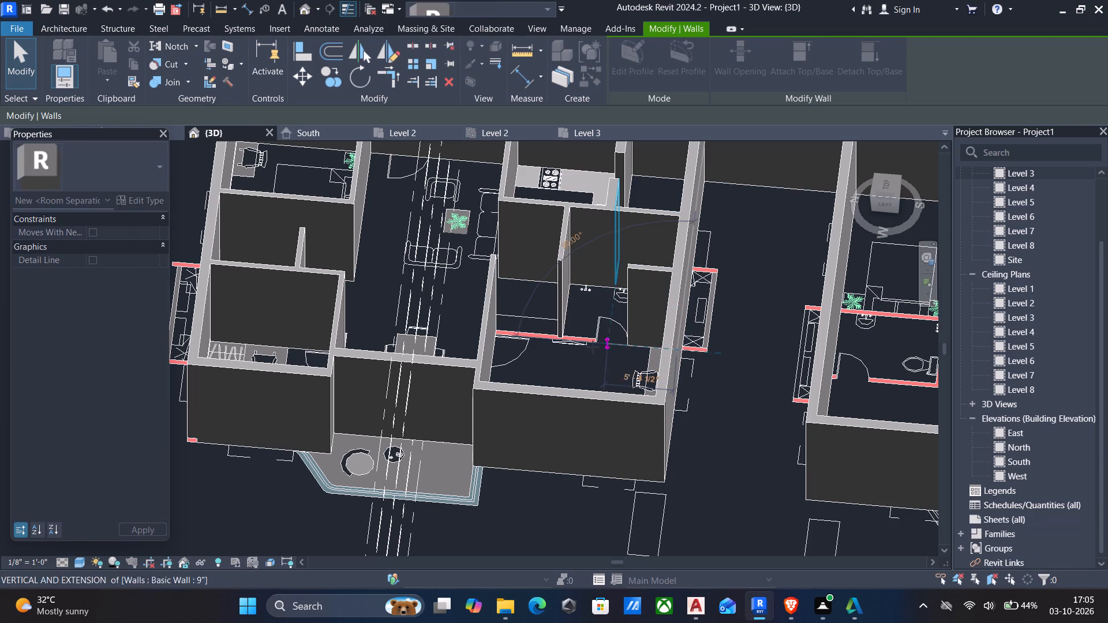
left_click_drag(593, 347, 496, 337)
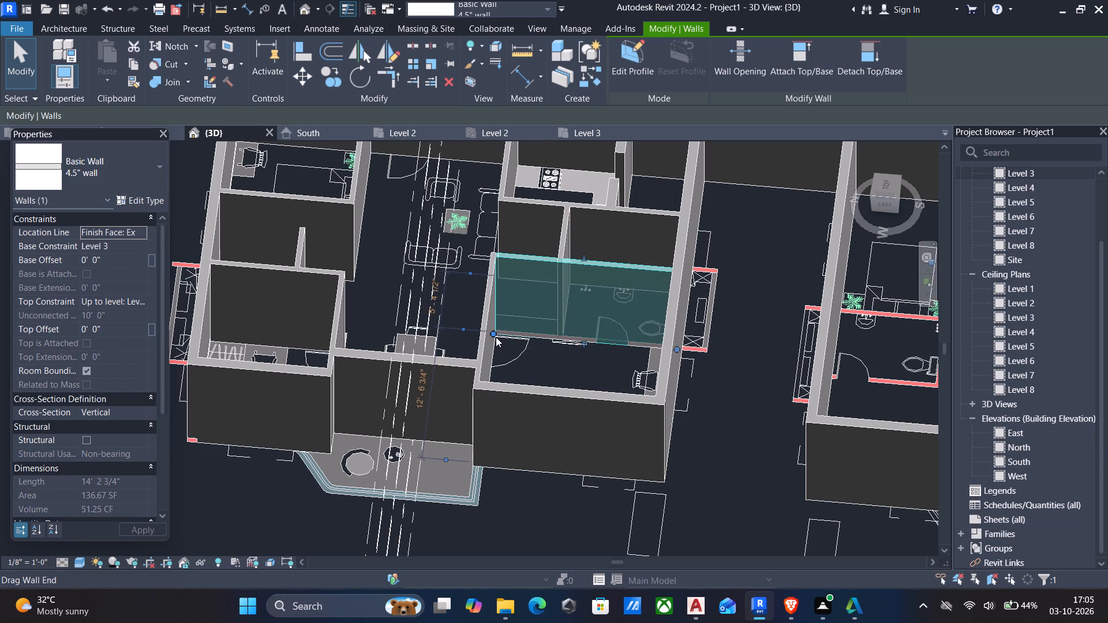
key("Escape")
Delete the short 9" wall piece between unit 7's kitchen and utility, on the M-Toilet side of the opening.
scroll(563, 231, "down", 3)
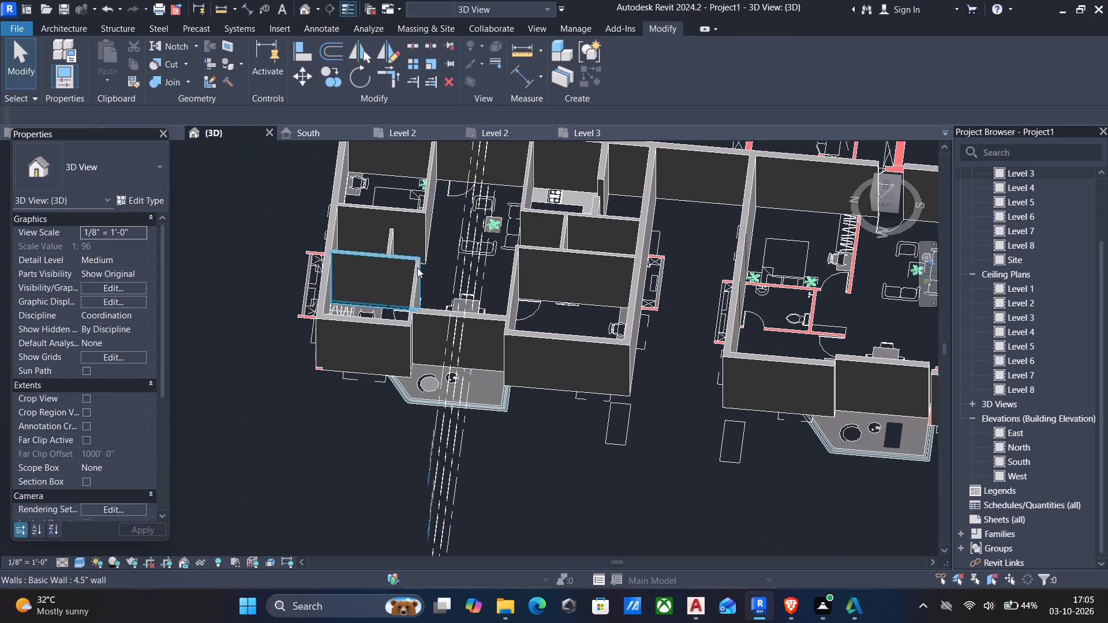
scroll(400, 271, "down", 2)
middle_click_drag(482, 296, 471, 307, "shift")
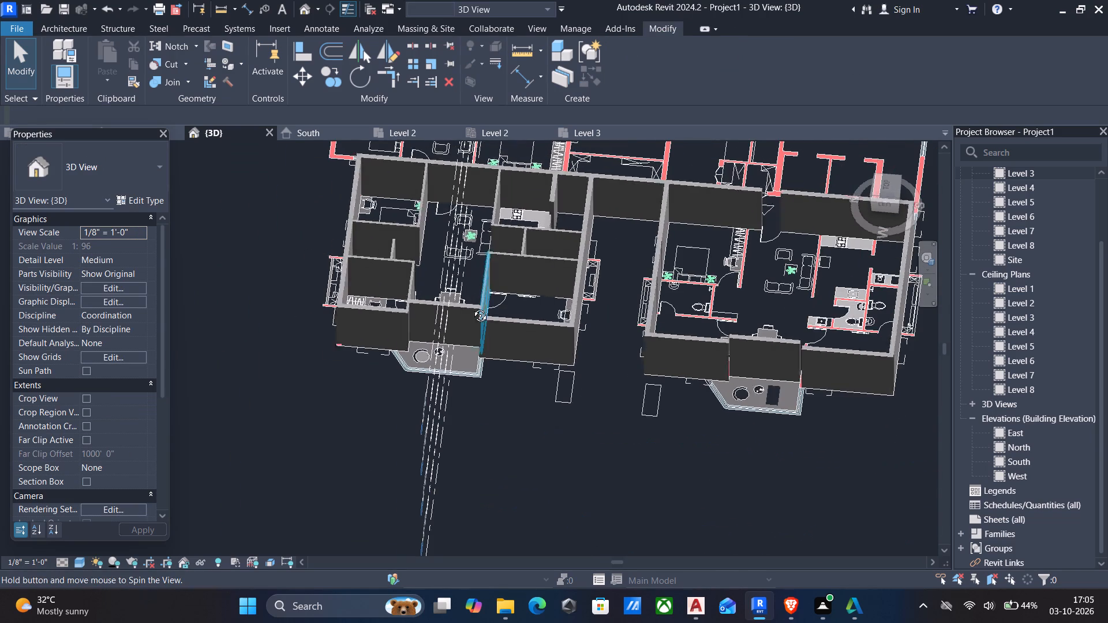
middle_click_drag(471, 307, 553, 317, "shift")
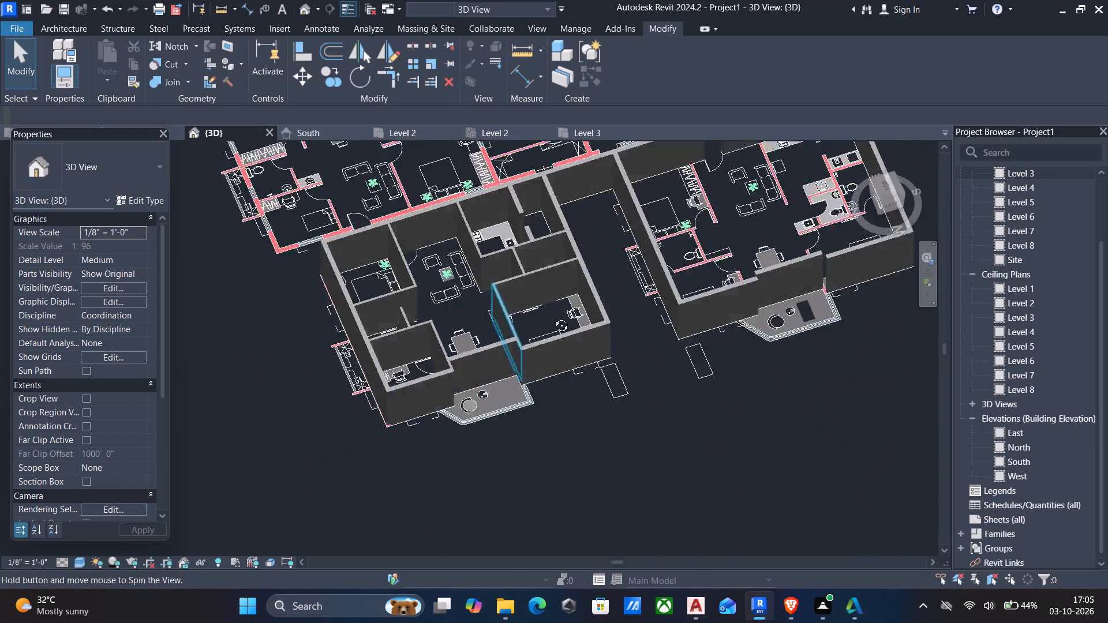
middle_click_drag(553, 317, 677, 355, "shift")
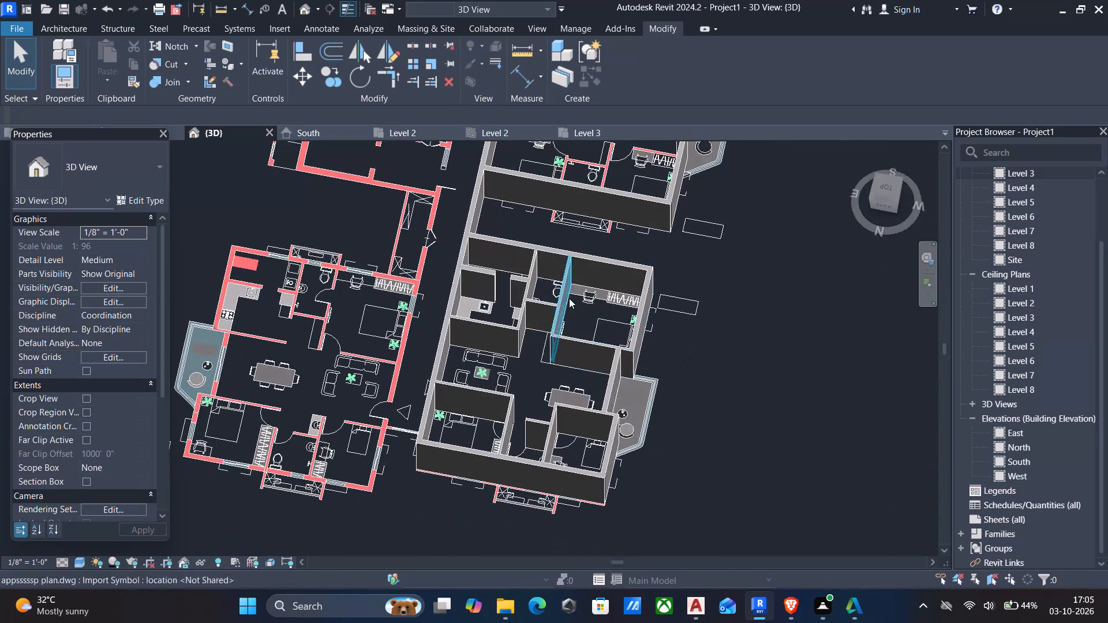
scroll(495, 288, "up", 2)
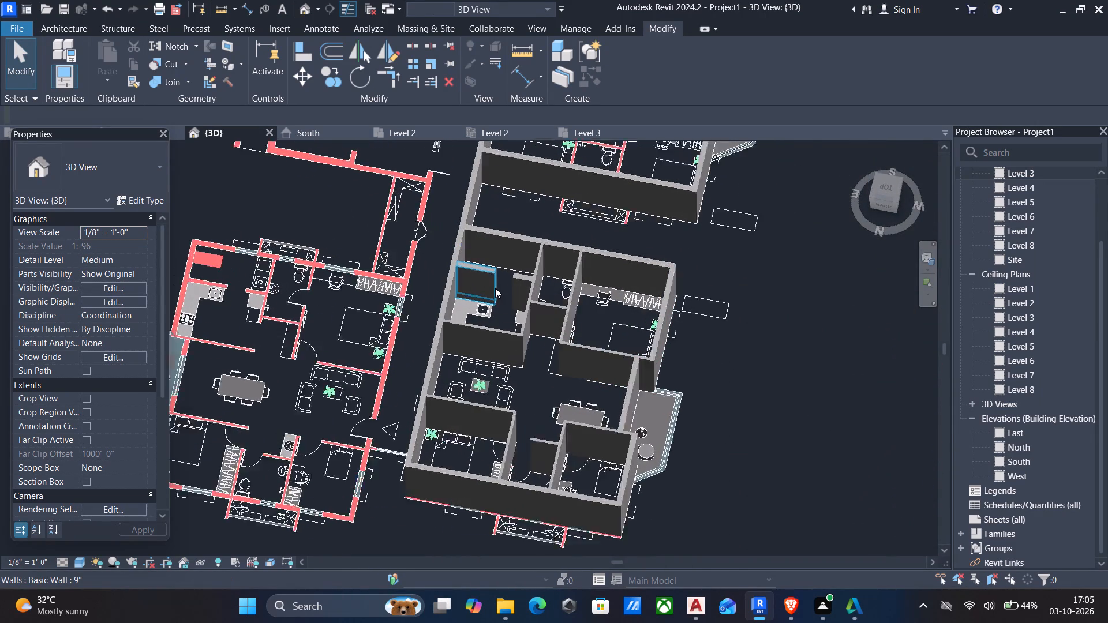
scroll(495, 288, "up", 2)
left_click(497, 287)
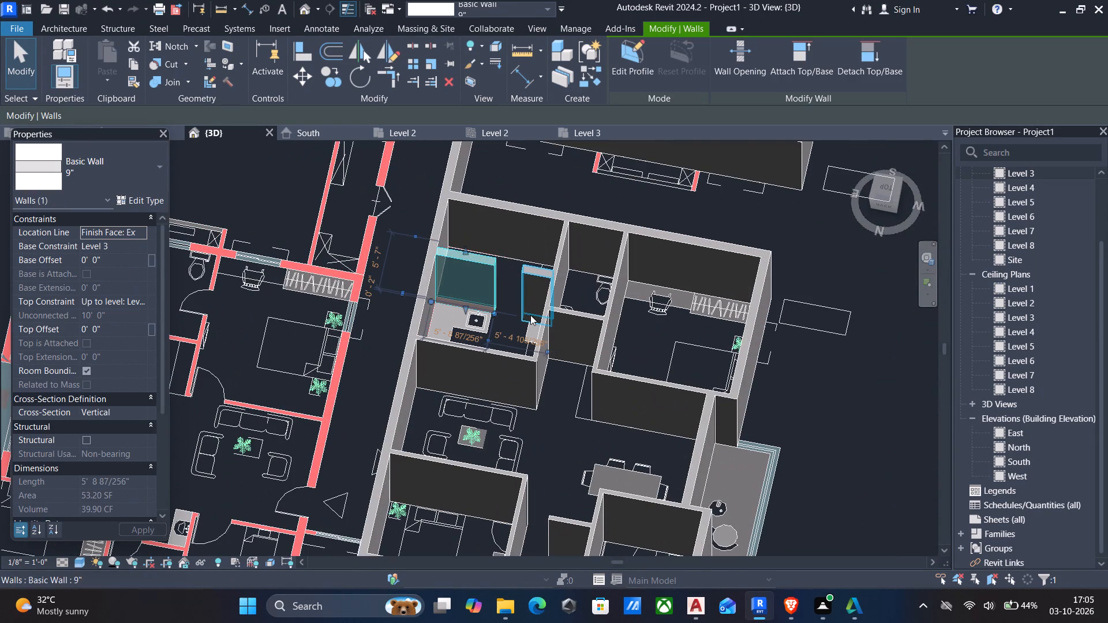
left_click(530, 273)
key("Delete")
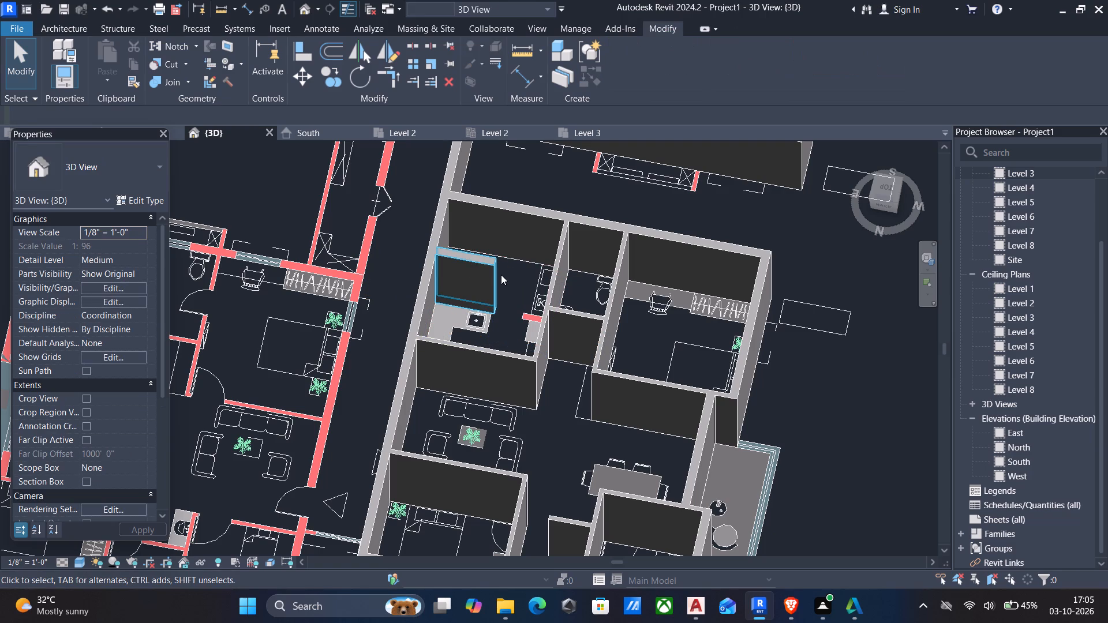
Stretch the remaining 9" wall between kitchen and utility across the opening toward M-Toilet, to a length of 9' 10 1/2".
left_click(488, 279)
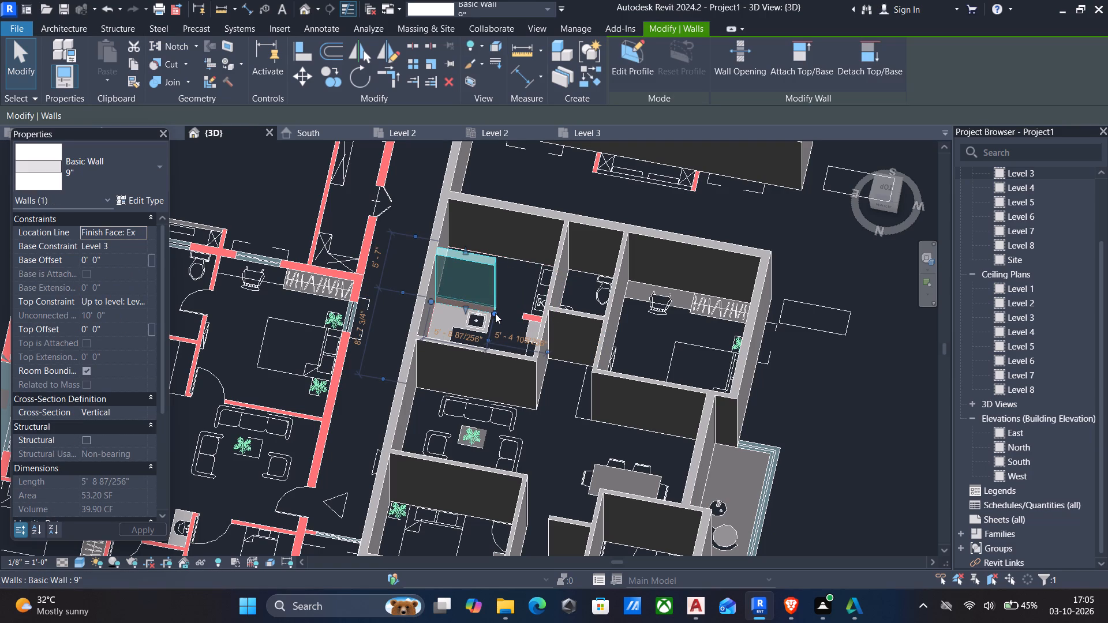
left_click_drag(493, 311, 535, 320)
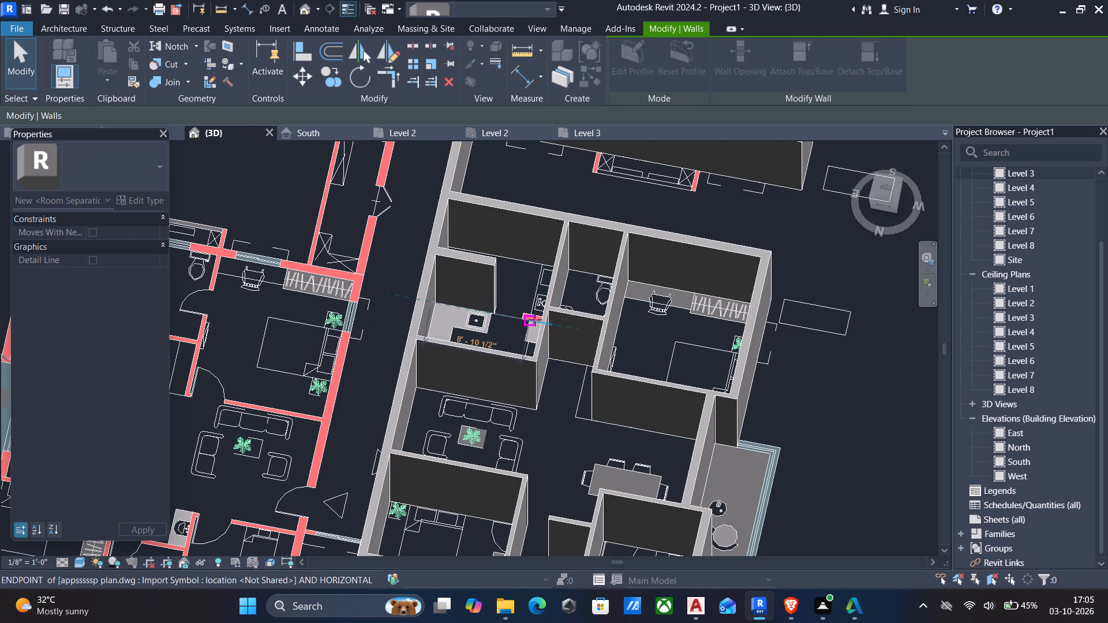
left_click_drag(535, 320, 540, 320)
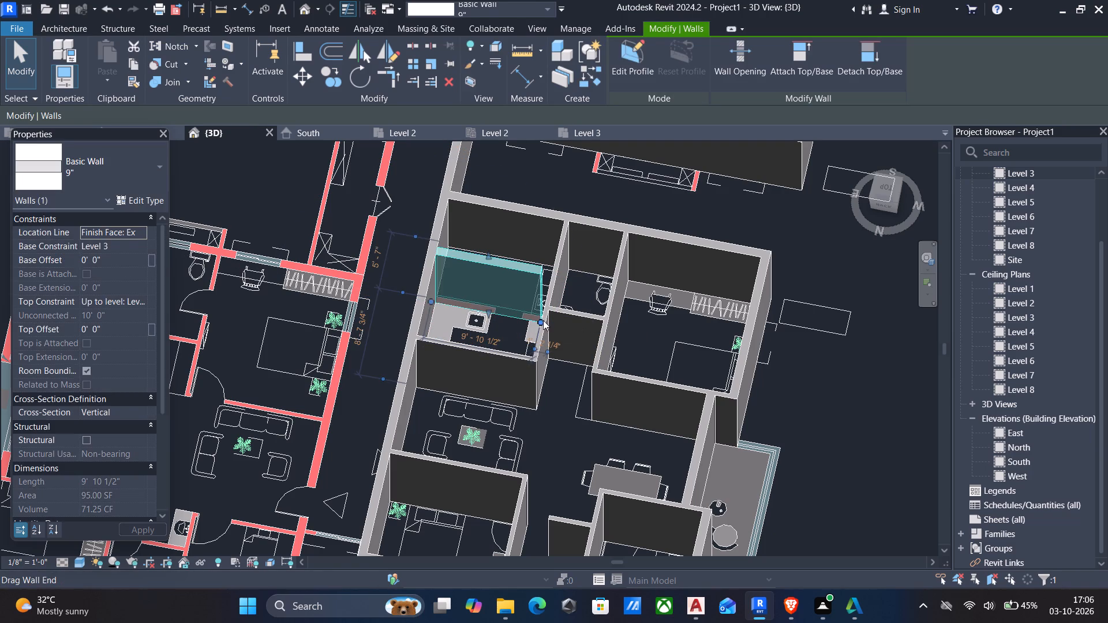
key("Escape")
Align the end of unit 7's 9" kitchen-utility wall to the 4.5" wall beside the M-Toilet.
middle_click_drag(511, 317, 615, 324)
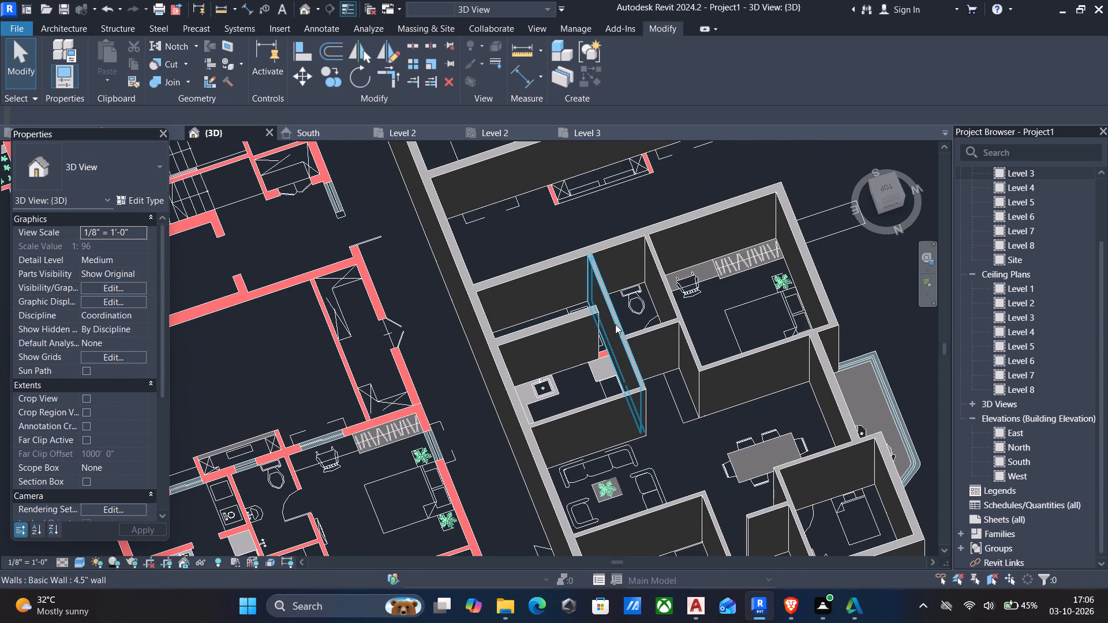
type("al")
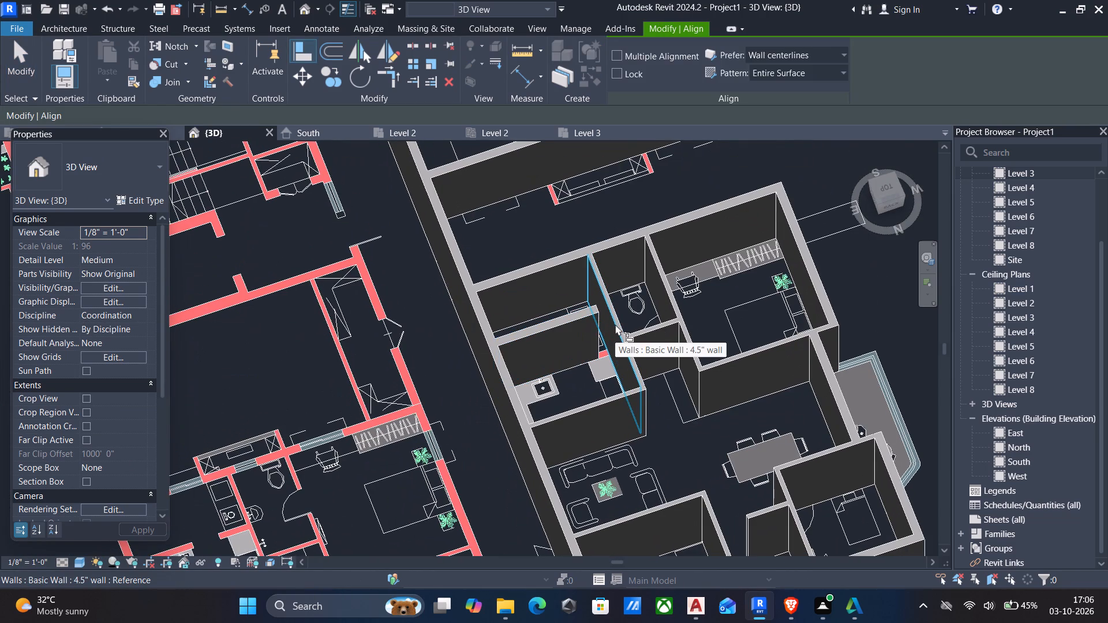
left_click(615, 324)
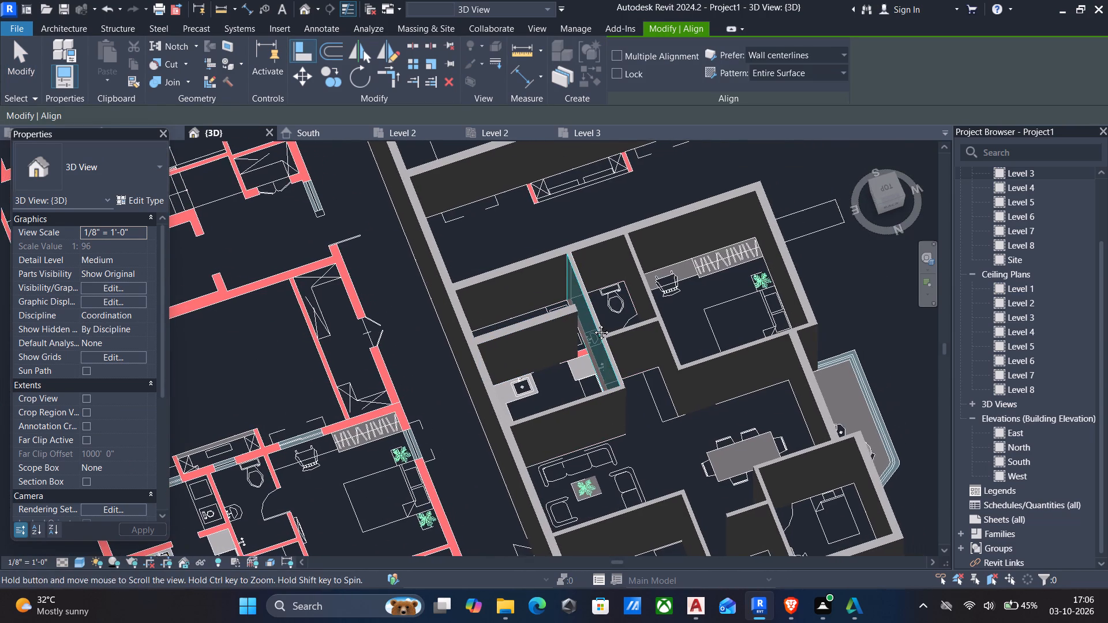
middle_click_drag(623, 323, 566, 316, "shift")
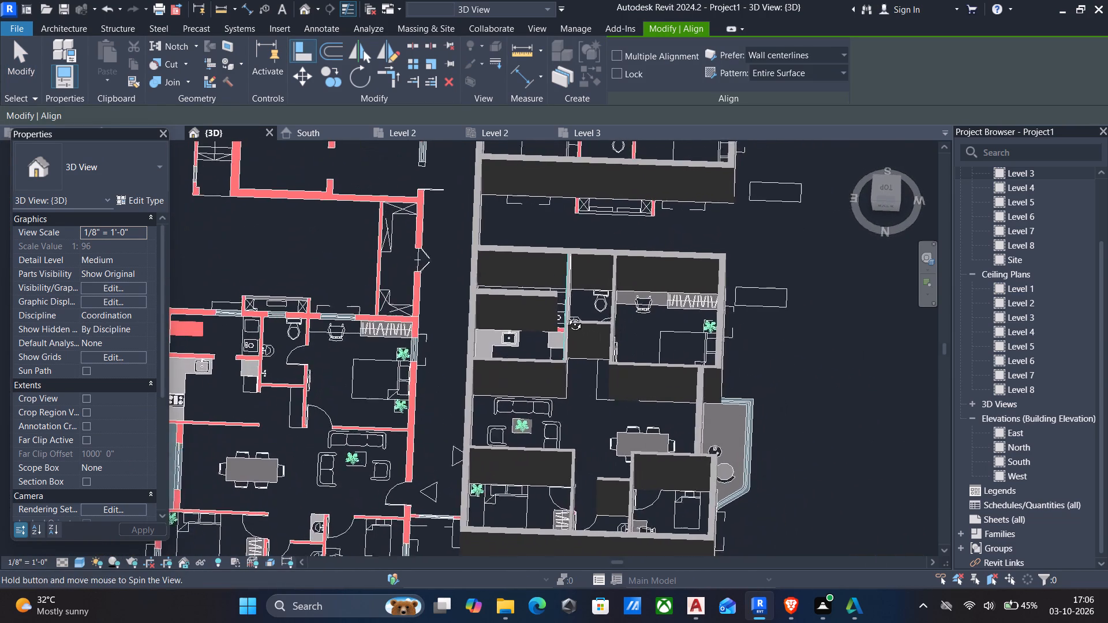
middle_click_drag(566, 316, 529, 277, "shift")
scroll(556, 265, "up", 5)
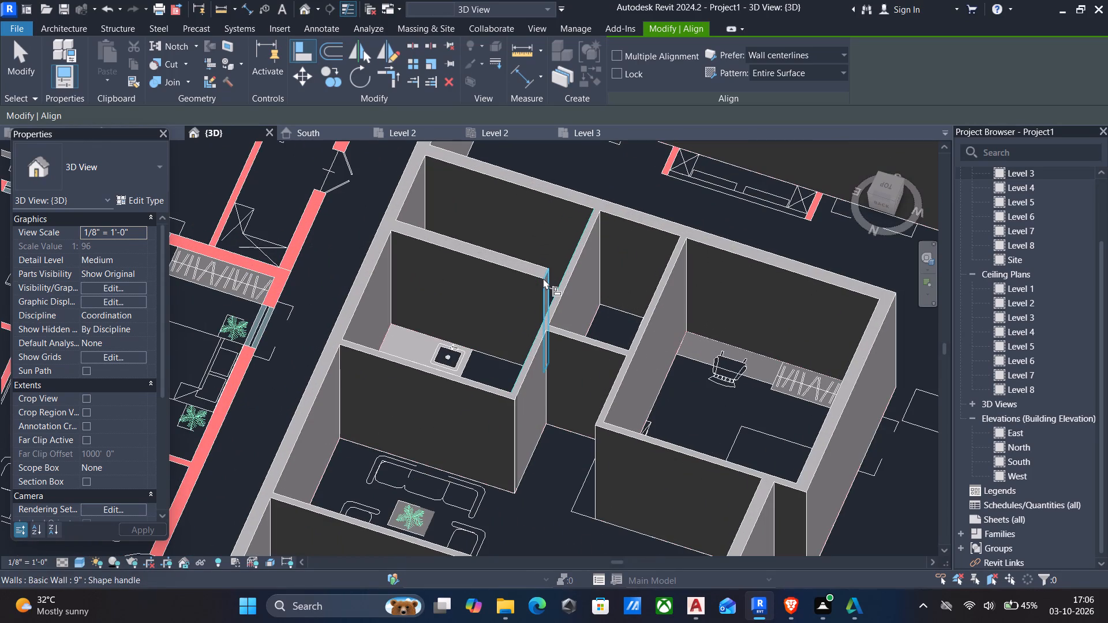
left_click(543, 278)
scroll(543, 309, "down", 5)
key("Escape")
scroll(533, 329, "down", 2)
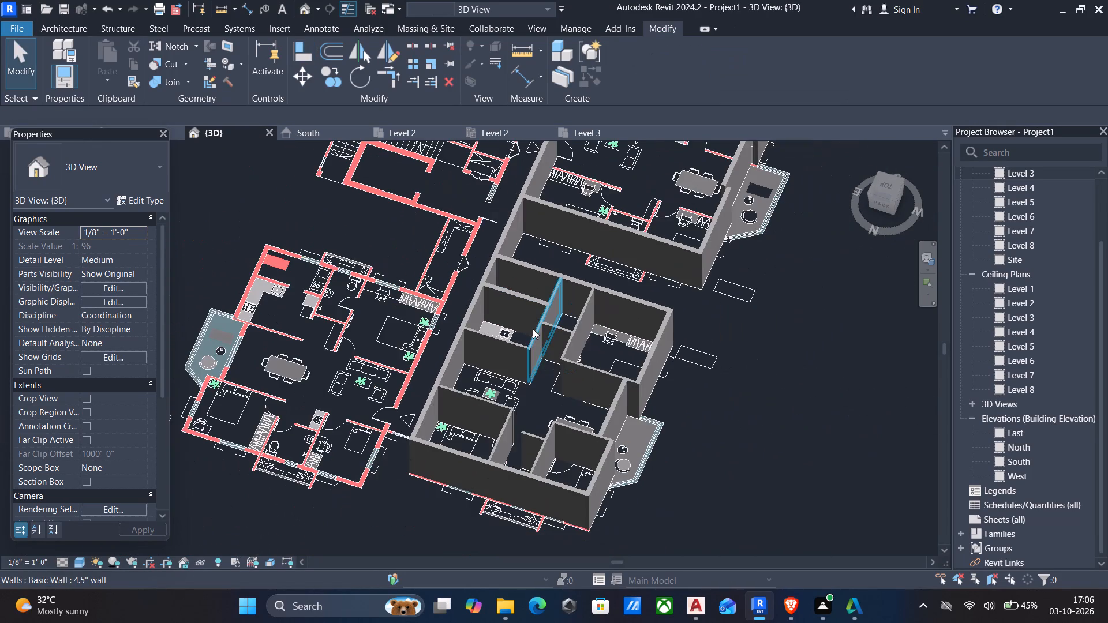
Examine the Level 3 walls of unit 7 and the adjacent walled unit in 3D for remaining gaps at openings.
middle_click_drag(533, 329, 740, 299, "shift")
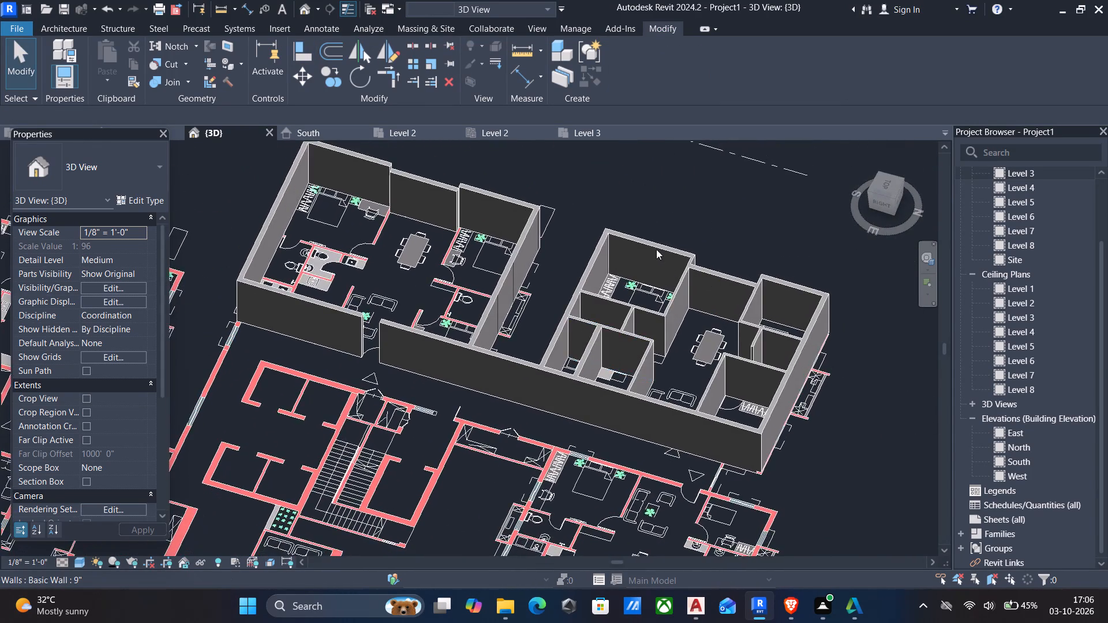
scroll(656, 249, "up", 3)
middle_click_drag(755, 359, 398, 387)
scroll(712, 368, "up", 1, "shift")
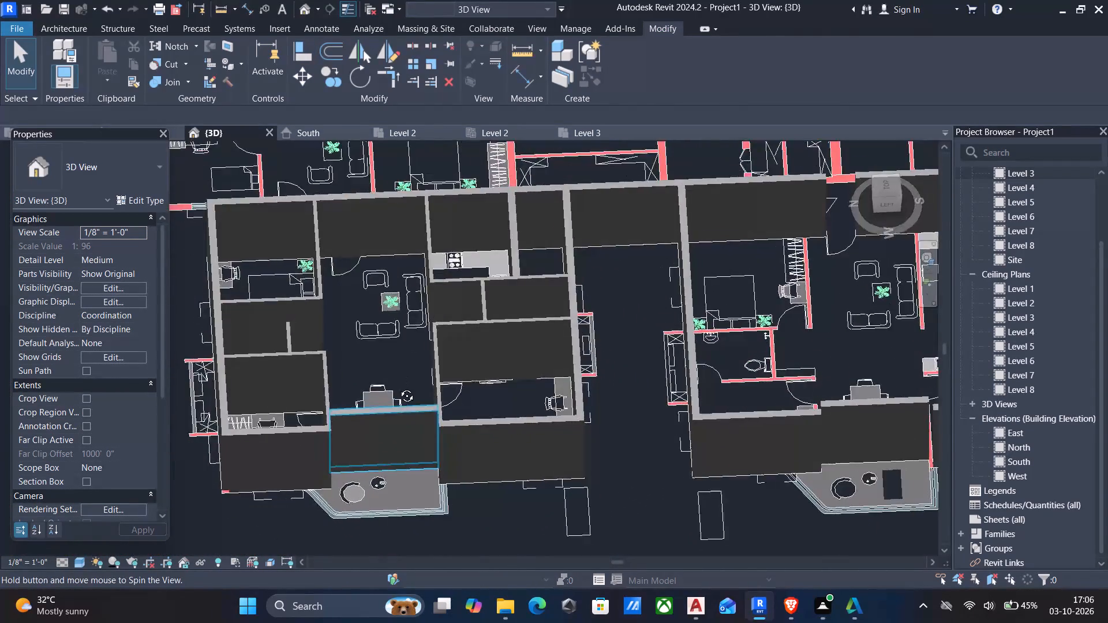
middle_click_drag(398, 387, 736, 479)
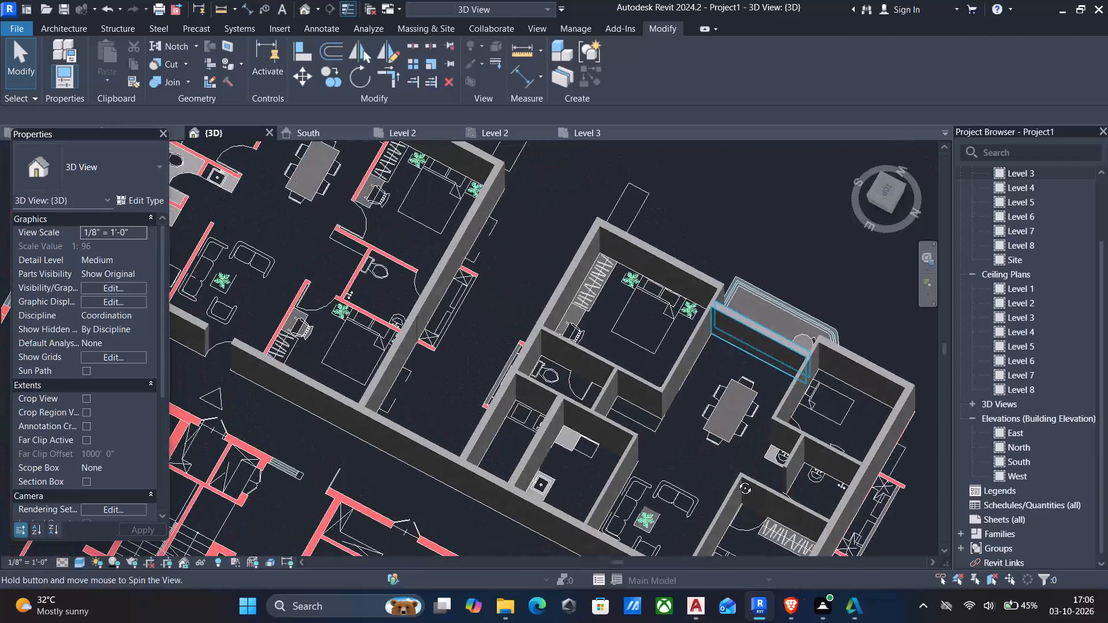
middle_click_drag(736, 479, 813, 379)
scroll(813, 379, "down", 2, "shift")
middle_click_drag(764, 371, 572, 329, "shift")
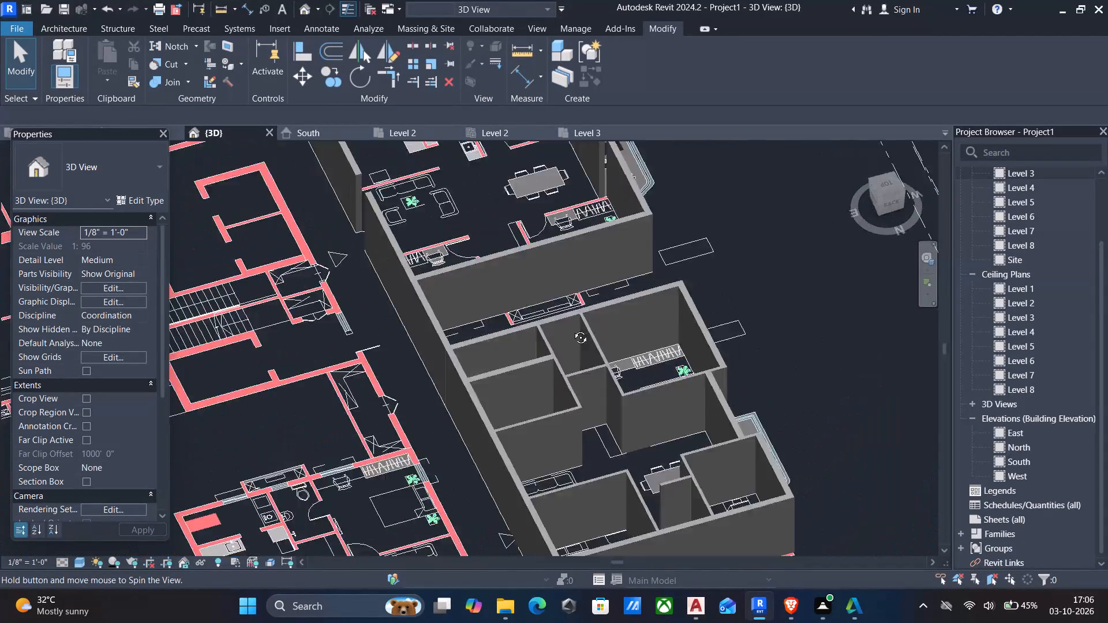
middle_click_drag(572, 329, 547, 291, "shift")
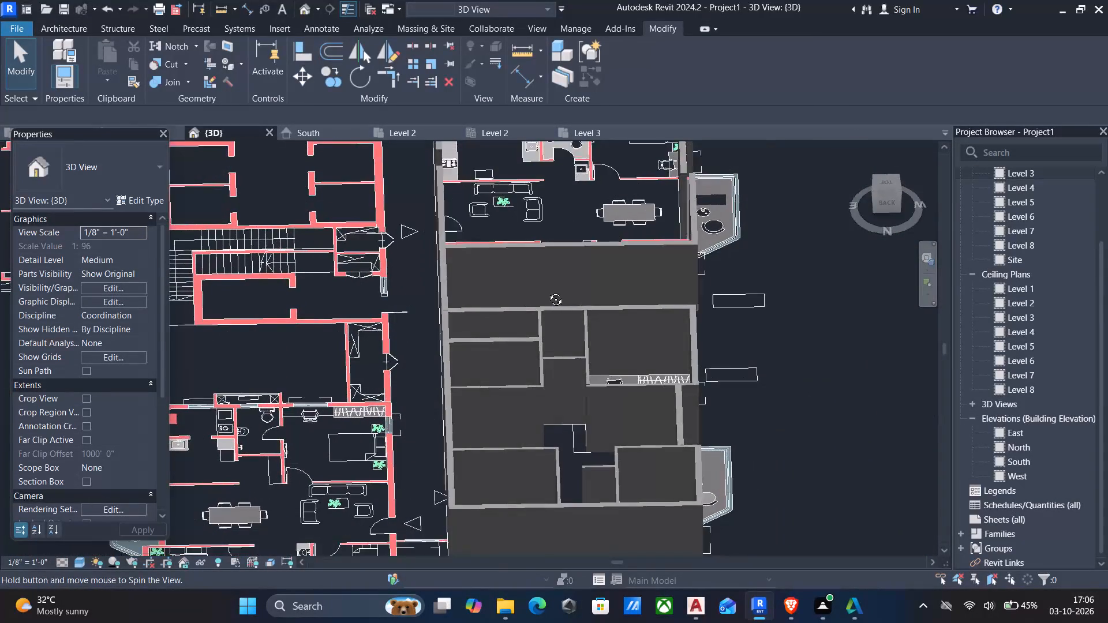
middle_click_drag(547, 291, 541, 292, "shift")
scroll(622, 234, "up", 1)
middle_click_drag(622, 234, 602, 353)
middle_click_drag(600, 288, 563, 294, "shift")
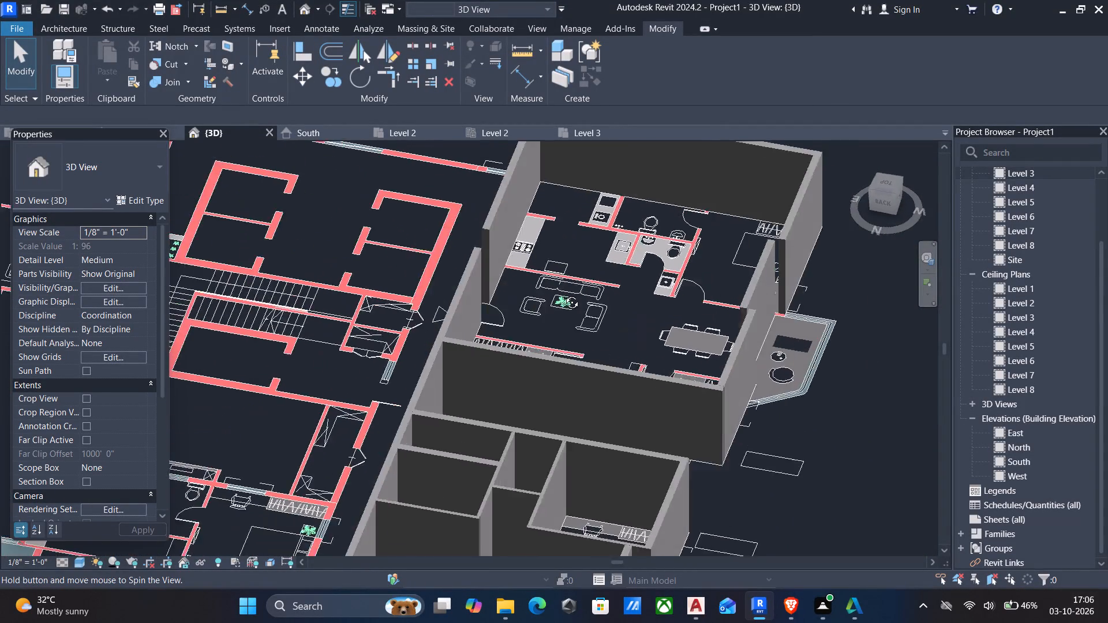
middle_click_drag(563, 294, 521, 271, "shift")
scroll(590, 279, "down", 1)
middle_click_drag(623, 296, 739, 365, "shift")
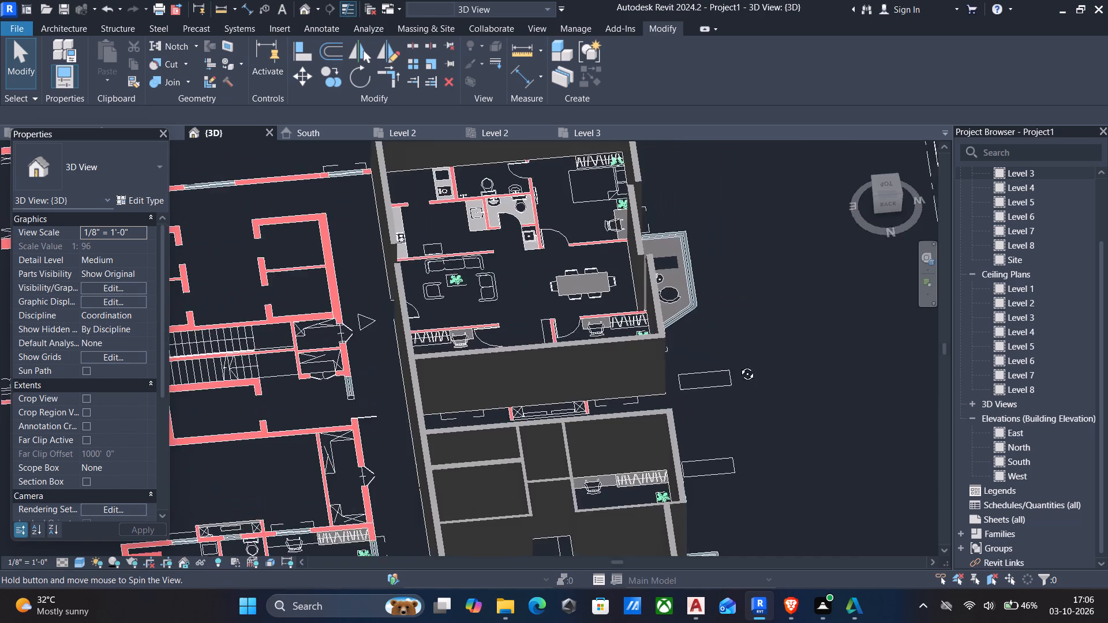
middle_click_drag(739, 365, 870, 378, "shift")
middle_click_drag(461, 453, 551, 332)
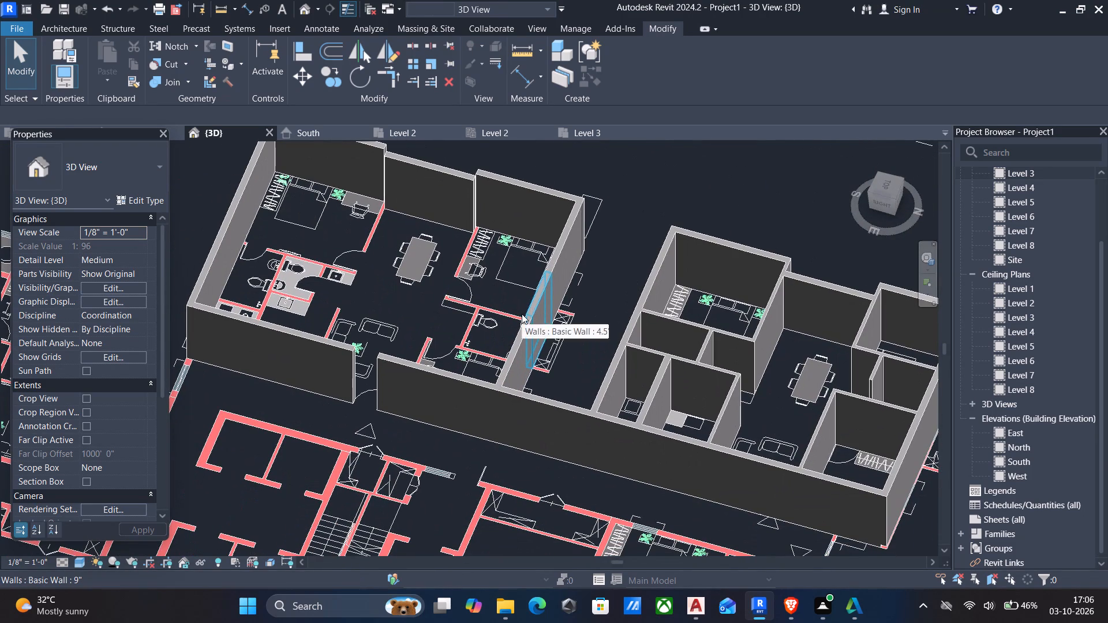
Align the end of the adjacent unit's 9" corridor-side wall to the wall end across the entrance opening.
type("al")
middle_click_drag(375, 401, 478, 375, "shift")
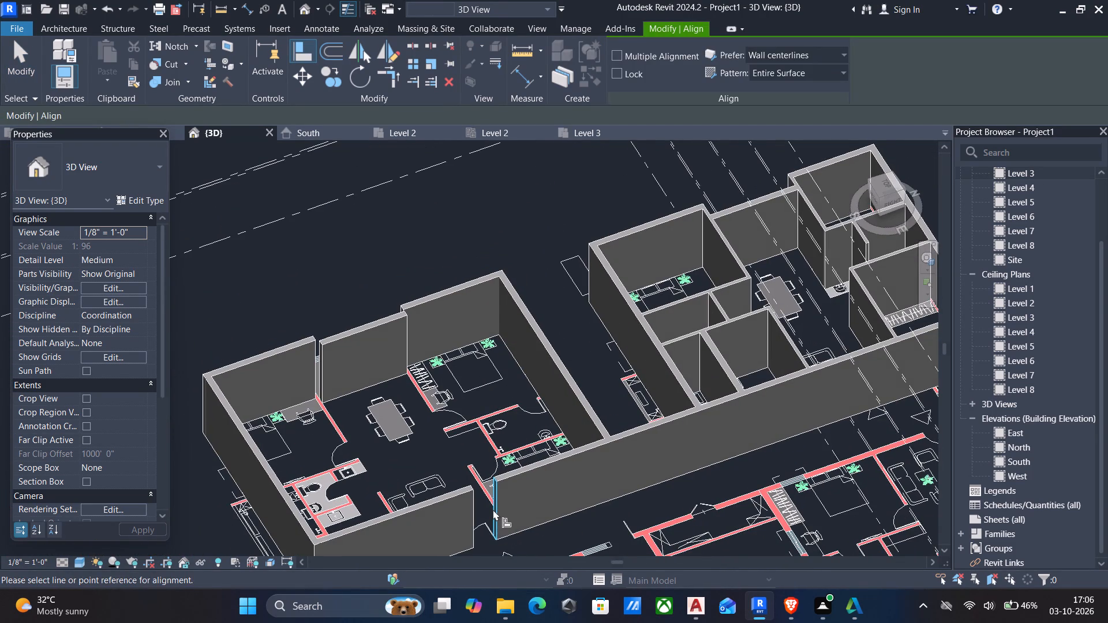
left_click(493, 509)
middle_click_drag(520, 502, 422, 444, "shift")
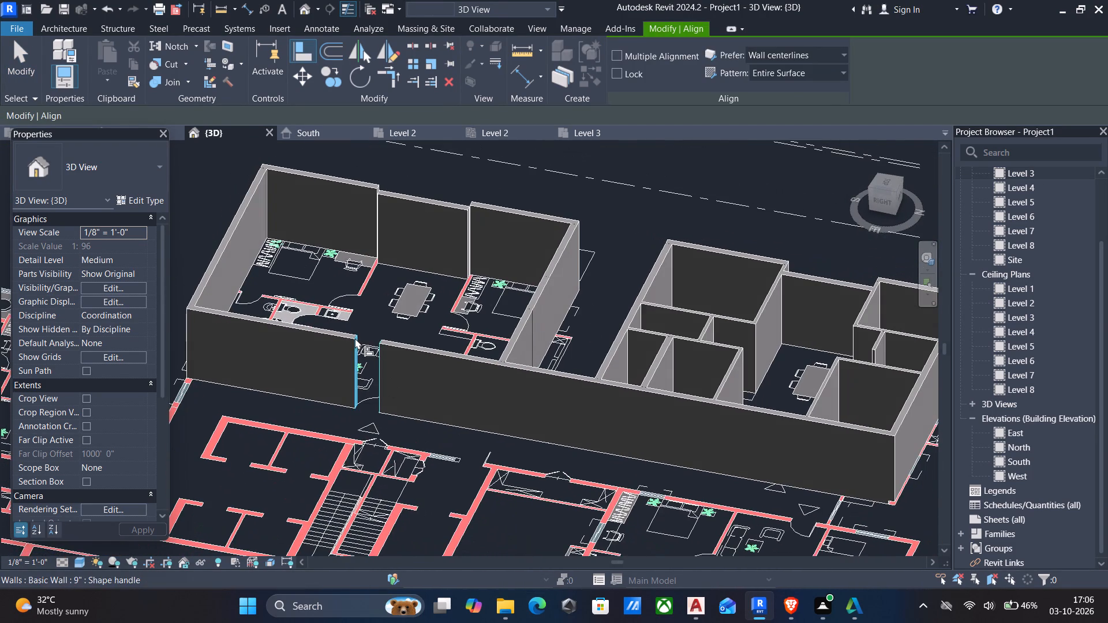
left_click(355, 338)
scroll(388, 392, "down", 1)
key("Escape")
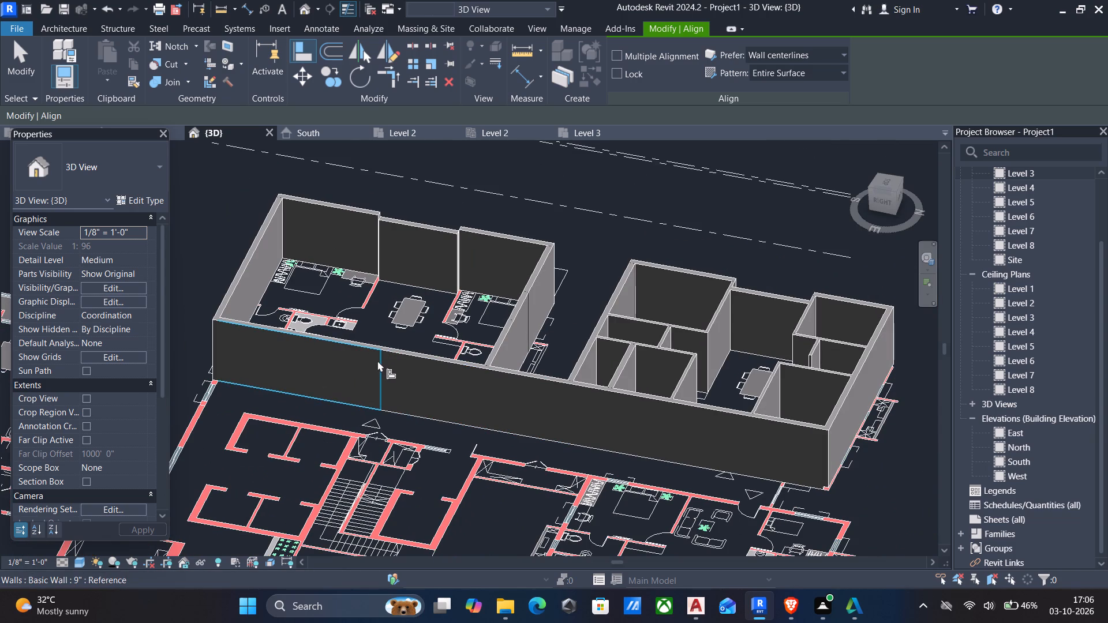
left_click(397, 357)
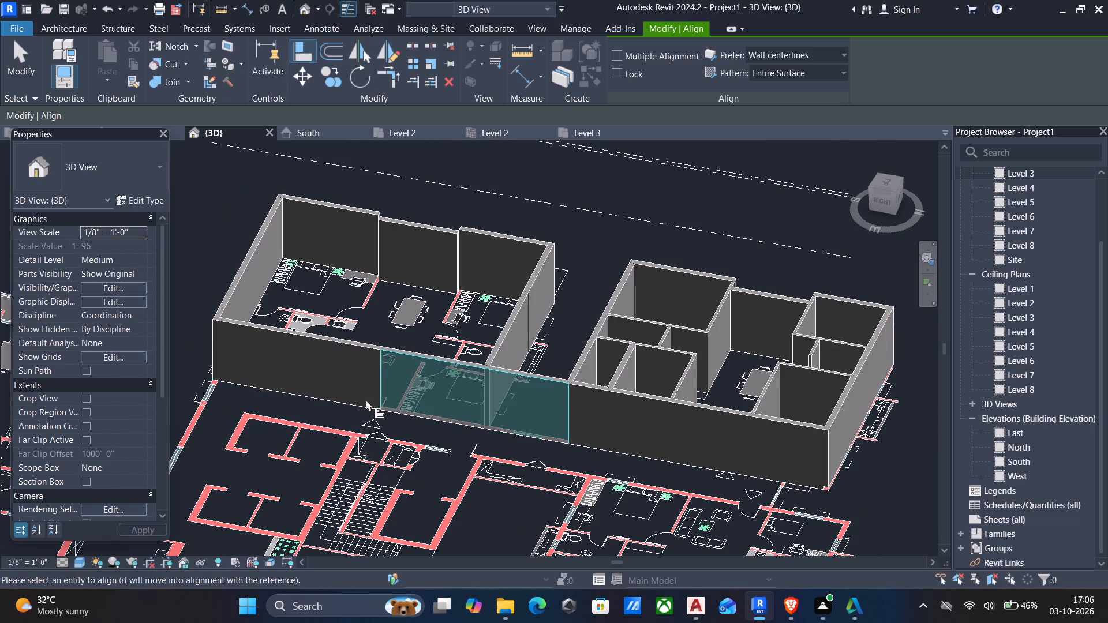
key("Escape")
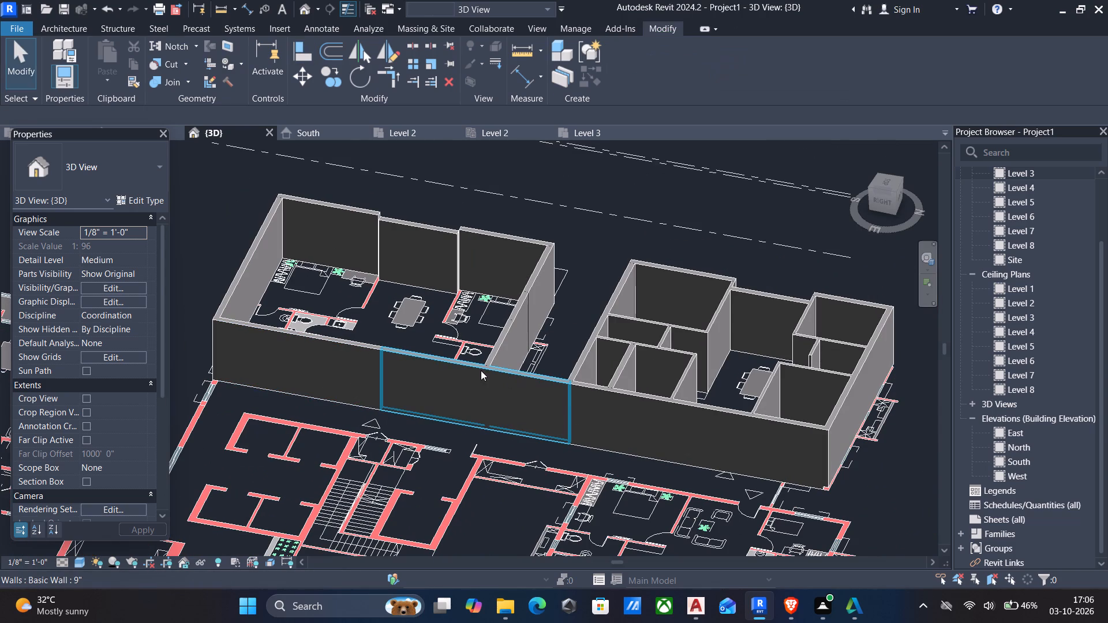
Delete the 9" corridor-side wall segment running from the adjacent unit's entrance past its corner toward unit 7.
left_click(499, 371)
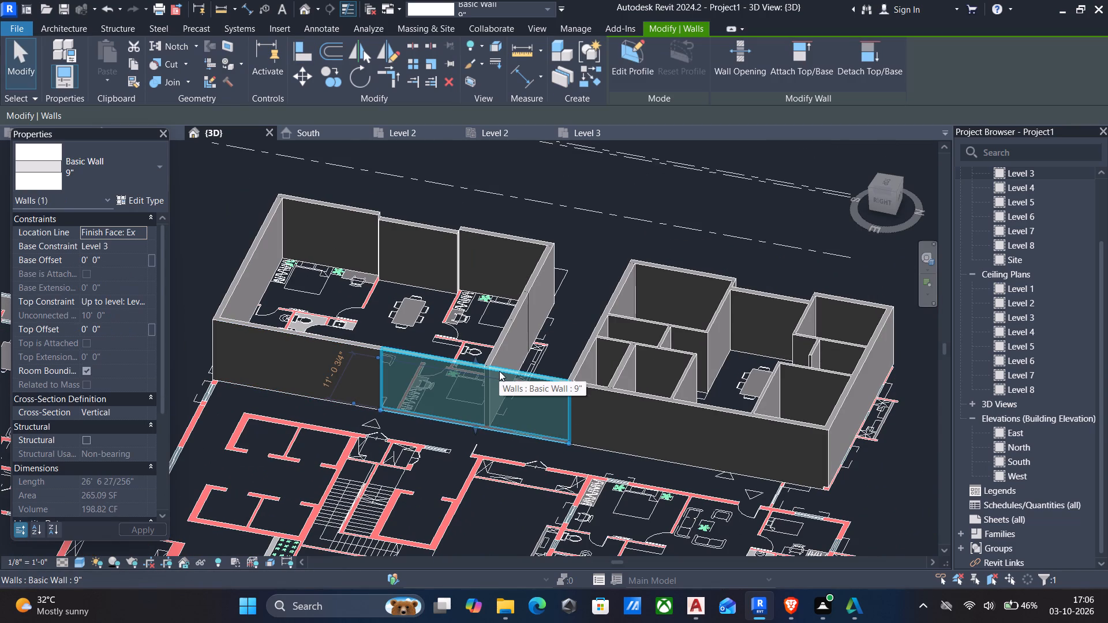
key("Delete")
Stretch the remaining 9" corridor-side wall past the entrance to the adjacent unit's corner facing unit 7.
left_click(380, 375)
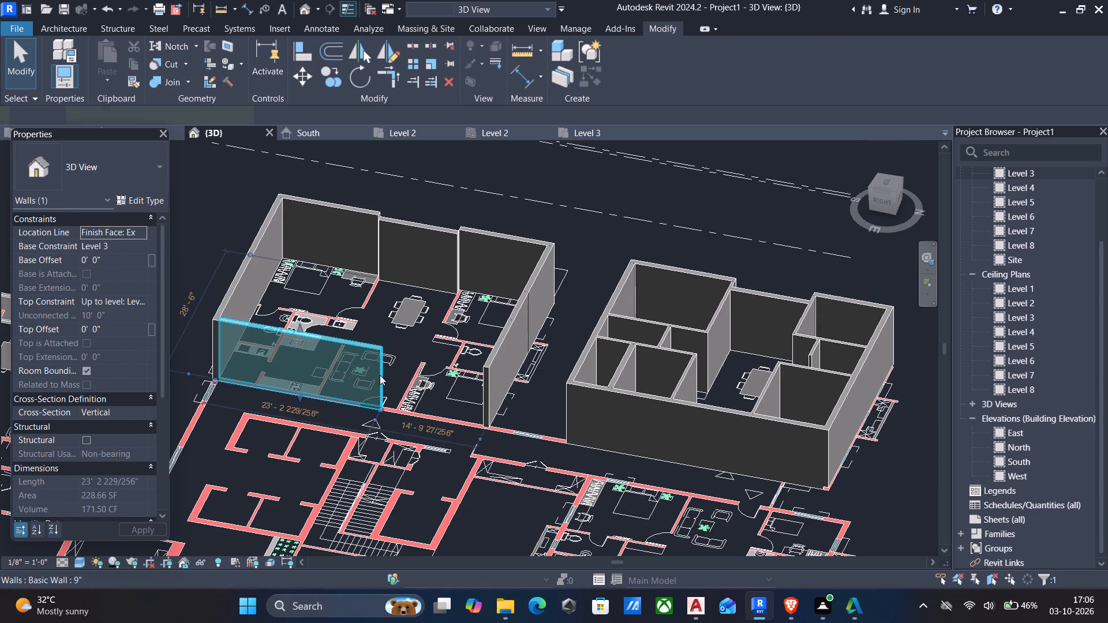
scroll(380, 403, "up", 4)
left_click_drag(381, 411, 557, 449)
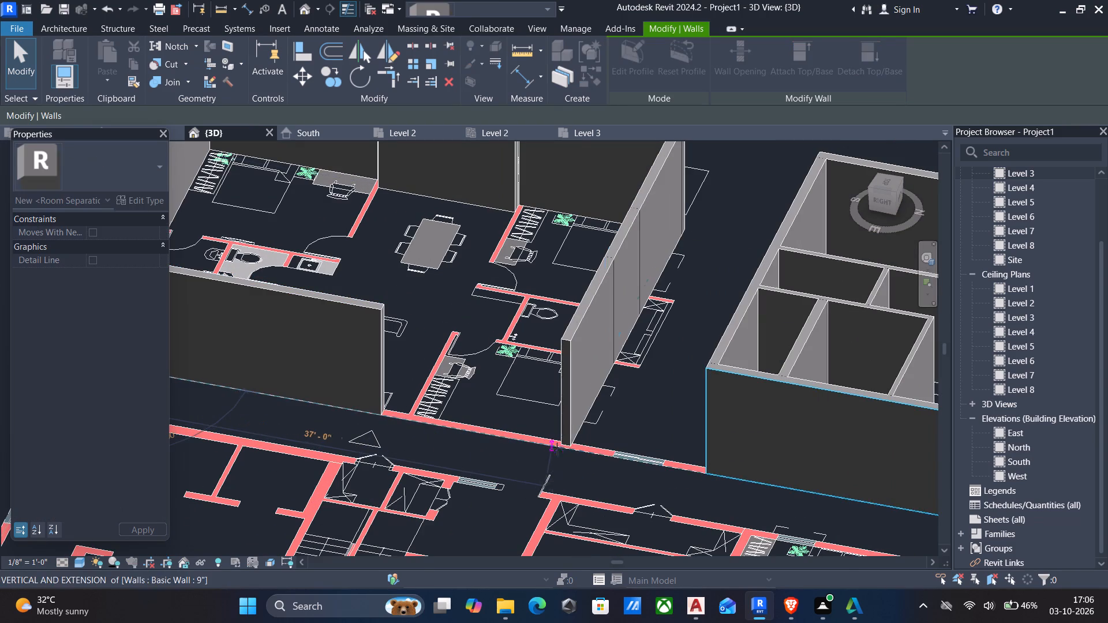
left_click_drag(557, 449, 566, 449)
key("Escape")
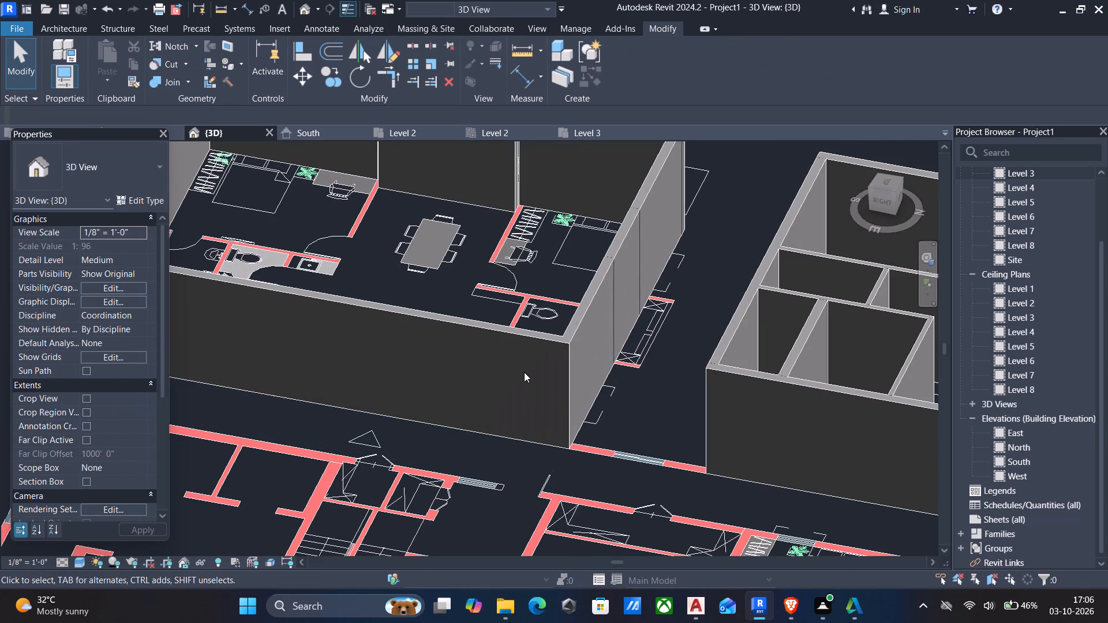
Examine the adjacent unit's outer walls in 3D, especially the joints and offsets along its balcony side.
middle_click_drag(526, 401, 800, 401, "shift")
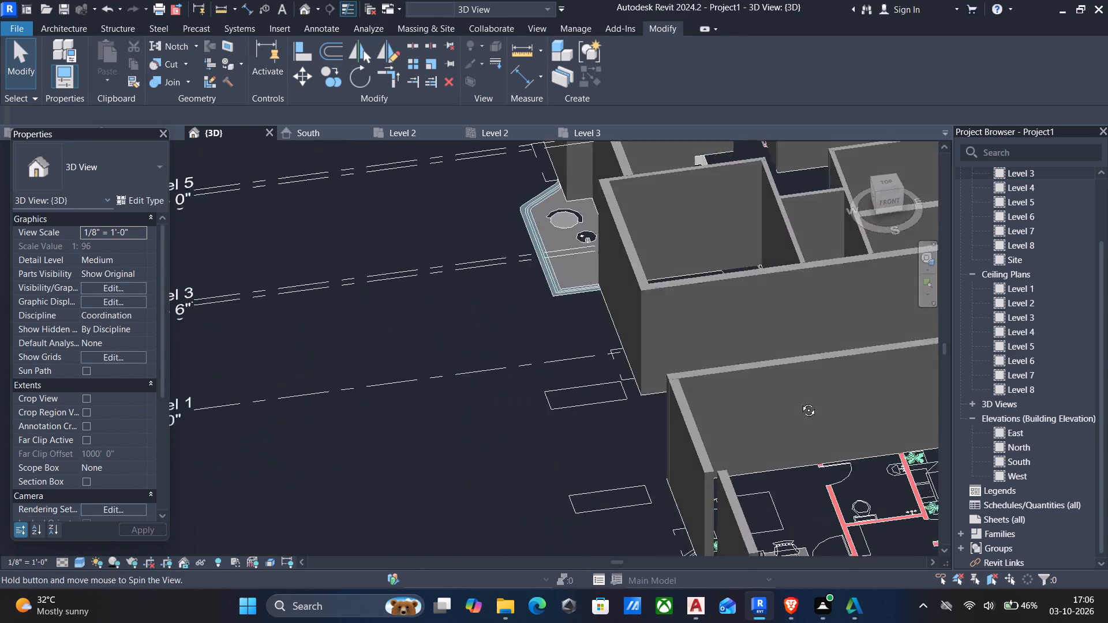
middle_click_drag(800, 401, 799, 402, "shift")
scroll(799, 402, "down", 2, "shift")
middle_click_drag(789, 405, 701, 378)
middle_click_drag(701, 379, 523, 365, "shift")
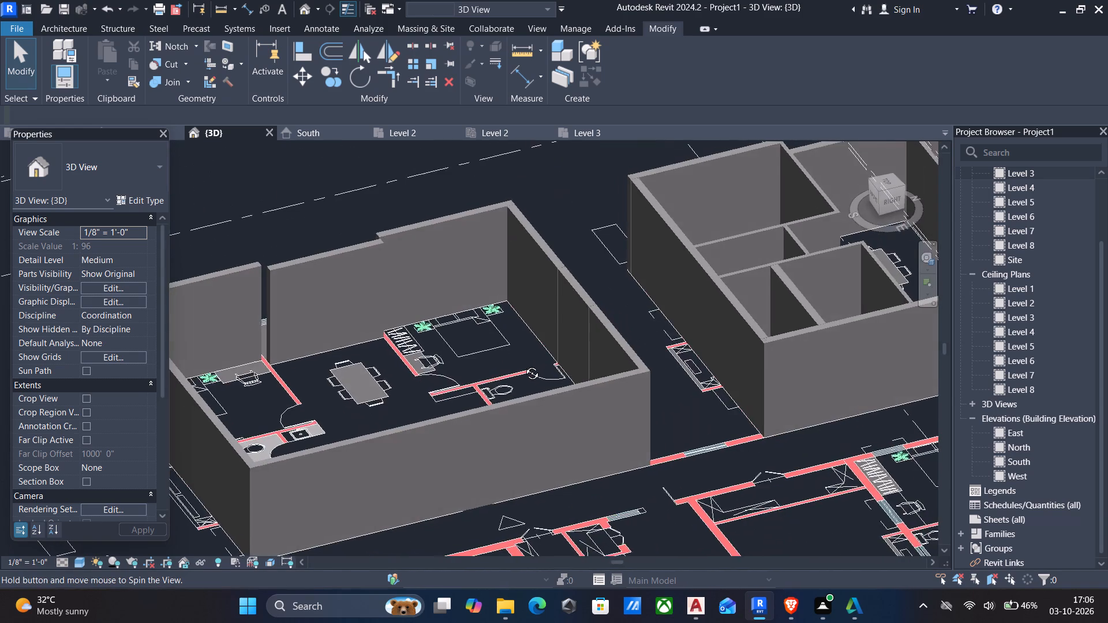
middle_click_drag(523, 365, 534, 378, "shift")
scroll(530, 382, "down", 3)
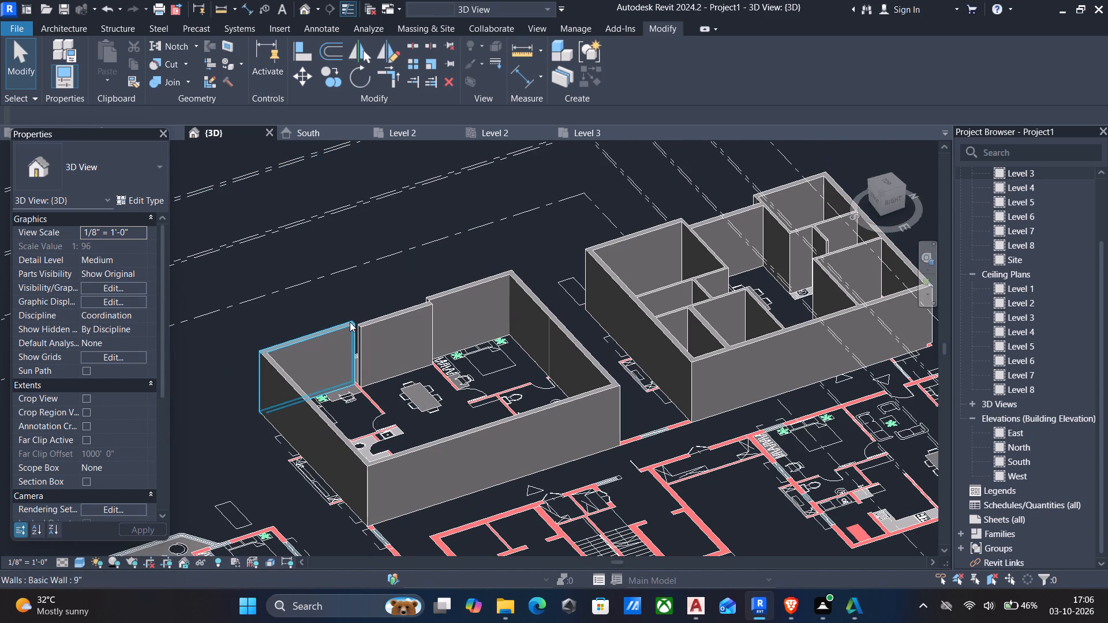
scroll(351, 323, "up", 3)
middle_click_drag(374, 339, 596, 374, "shift")
scroll(596, 374, "down", 2)
middle_click_drag(608, 385, 455, 278)
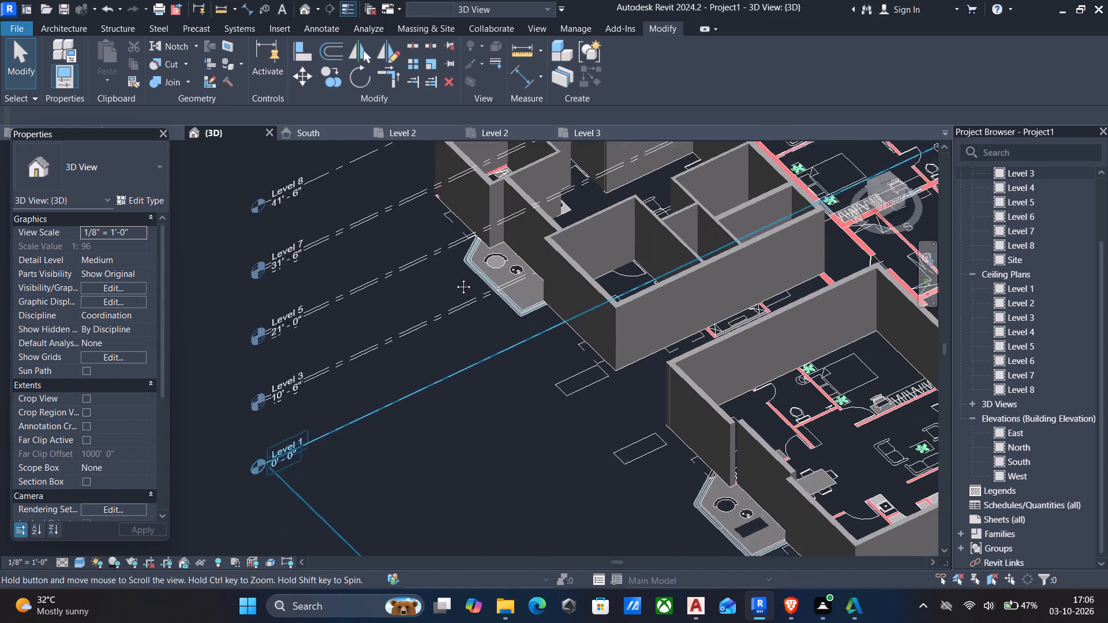
middle_click_drag(455, 278, 444, 270)
scroll(547, 379, "up", 2)
middle_click_drag(717, 401, 598, 343)
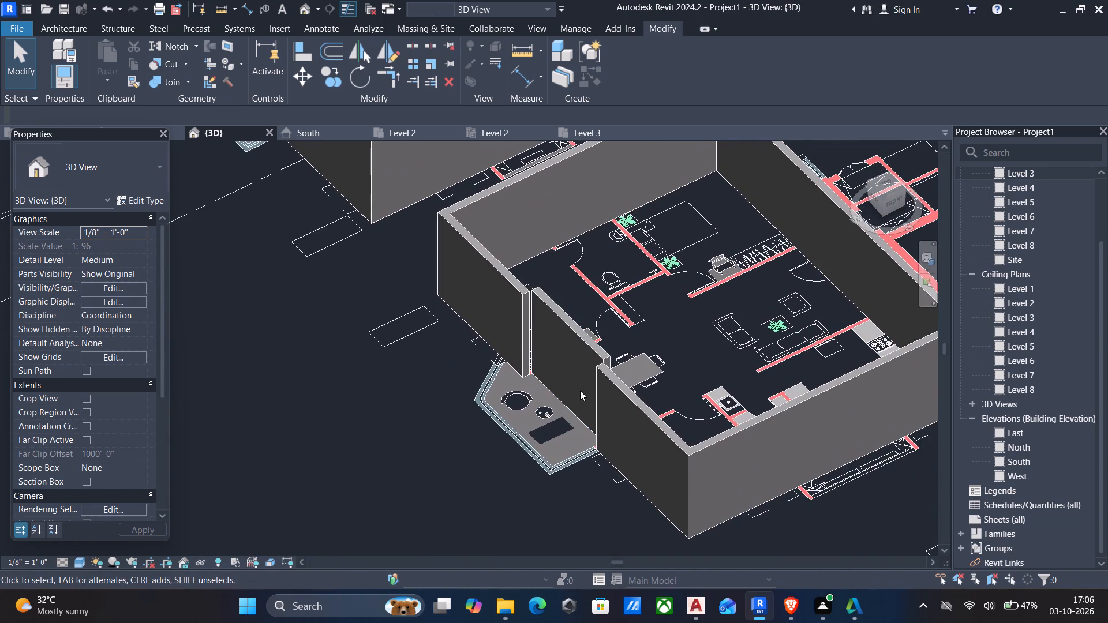
scroll(556, 391, "up", 6)
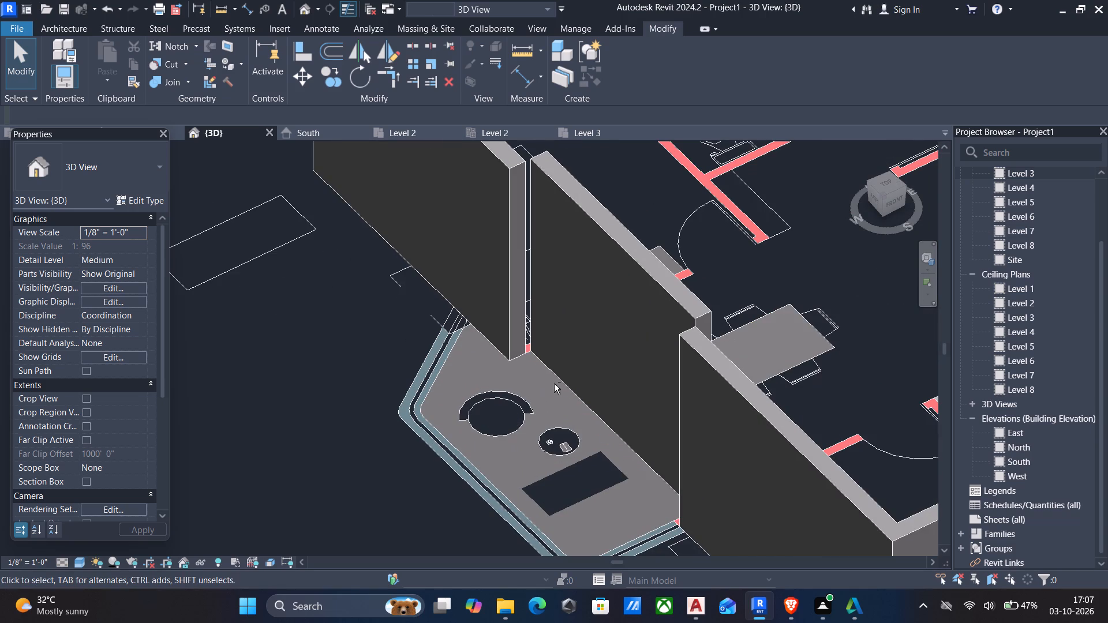
middle_click_drag(555, 384, 474, 397, "shift")
scroll(431, 407, "down", 1)
middle_click(447, 403)
scroll(452, 401, "down", 4)
middle_click(452, 401)
scroll(452, 401, "down", 1)
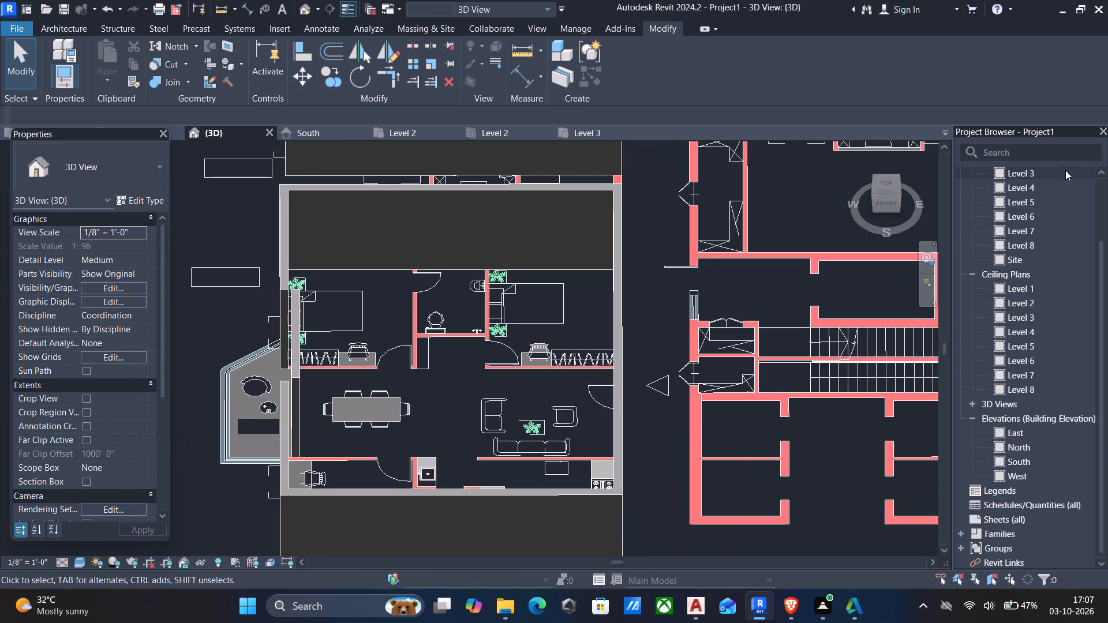
Open the Level 3 floor plan and examine unit 7's room layout from the M-Bedroom up to the Study and Bedroom-1.
double_click(1044, 171)
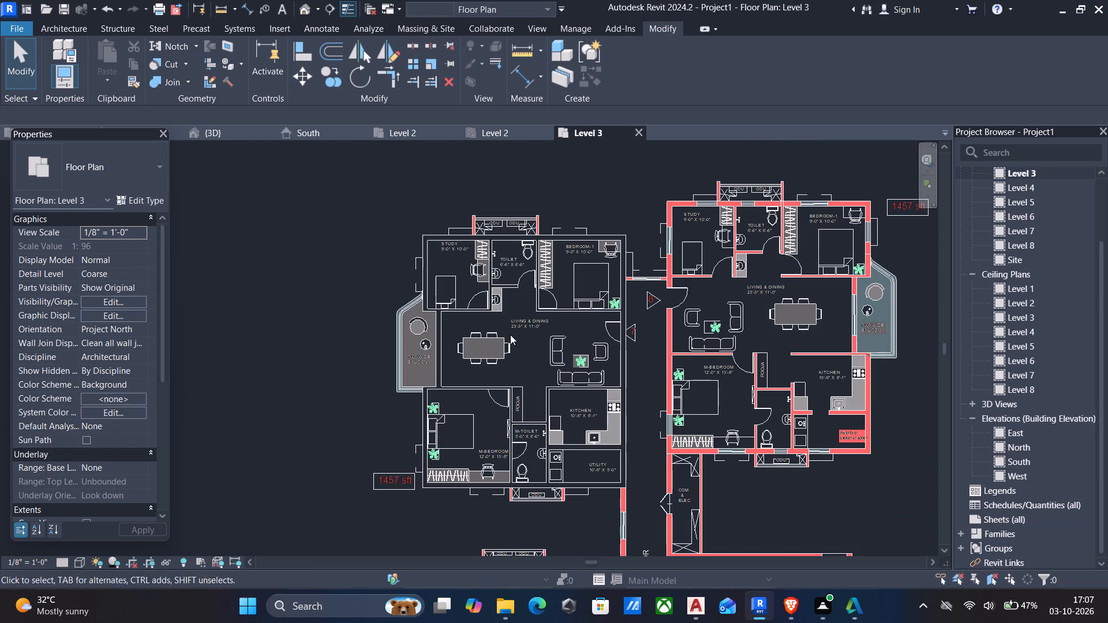
scroll(498, 437, "up", 4)
middle_click_drag(436, 457, 463, 415)
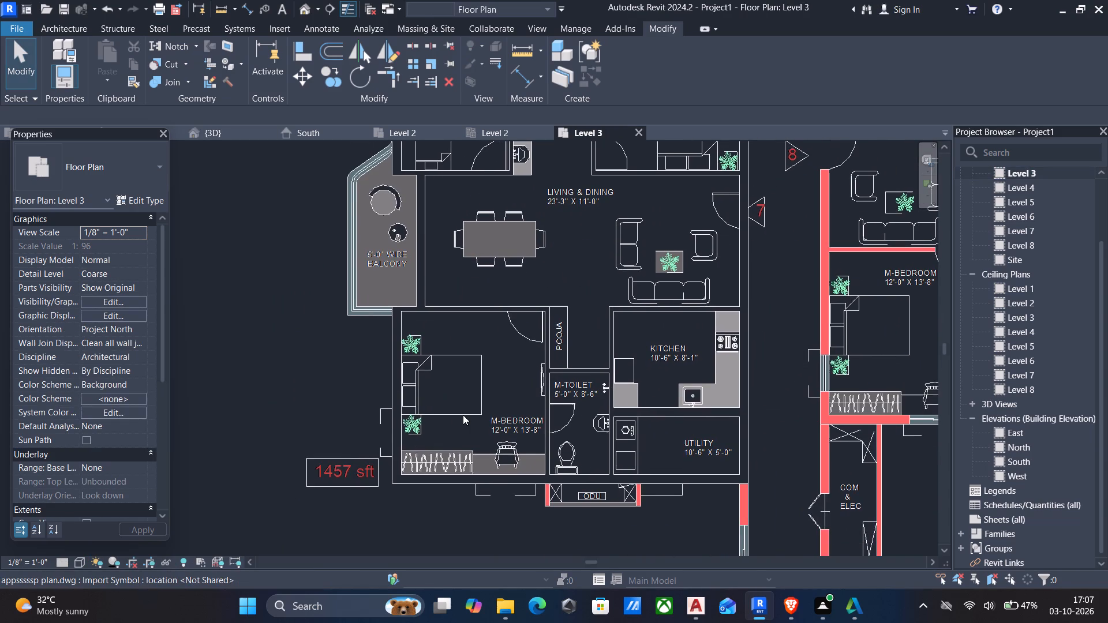
scroll(463, 415, "up", 1)
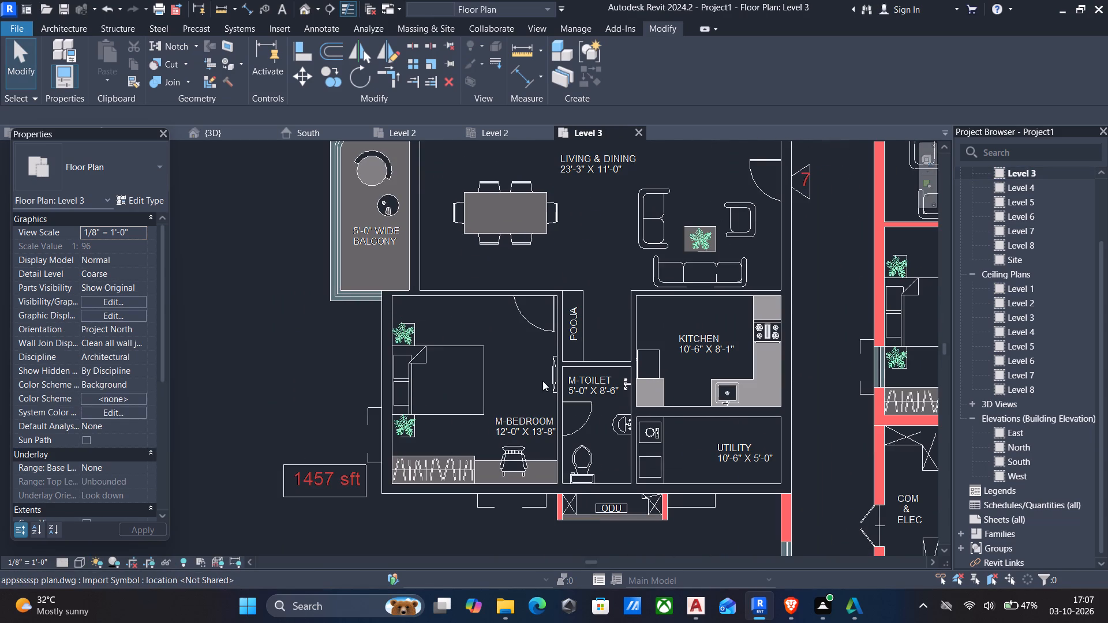
middle_click_drag(534, 372, 546, 469)
scroll(546, 469, "down", 3)
middle_click_drag(548, 313, 539, 337)
scroll(535, 332, "up", 3)
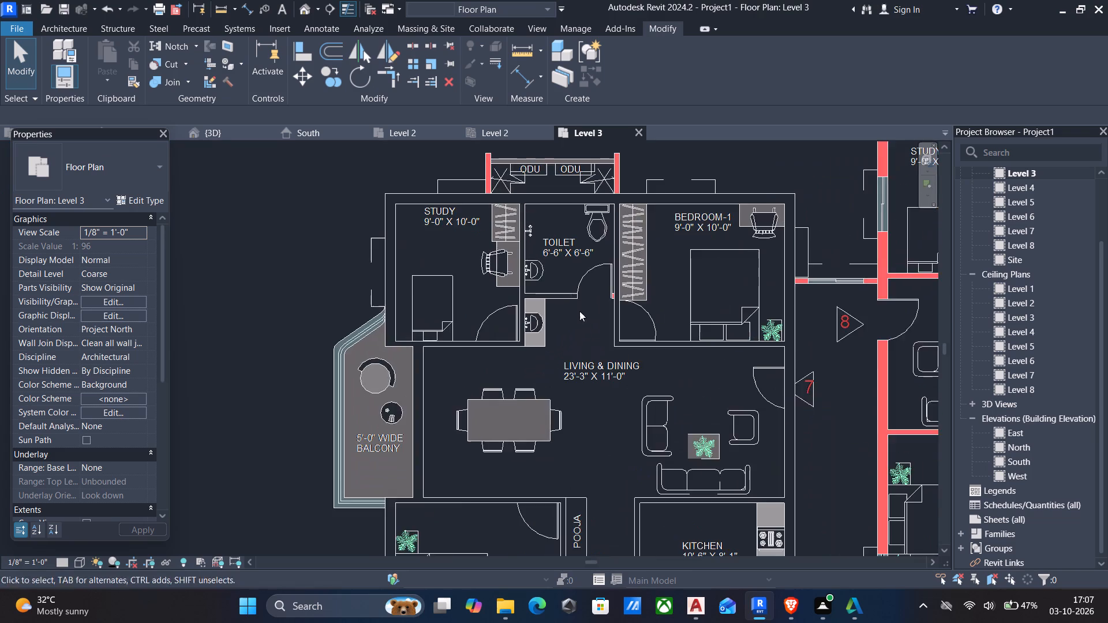
scroll(706, 338, "down", 2)
Examine unit 7's living and dining area, checking the 4.5" walls bordering Bedroom-1 and the Kitchen.
left_click(720, 341)
scroll(701, 363, "down", 3)
middle_click_drag(700, 371, 674, 373)
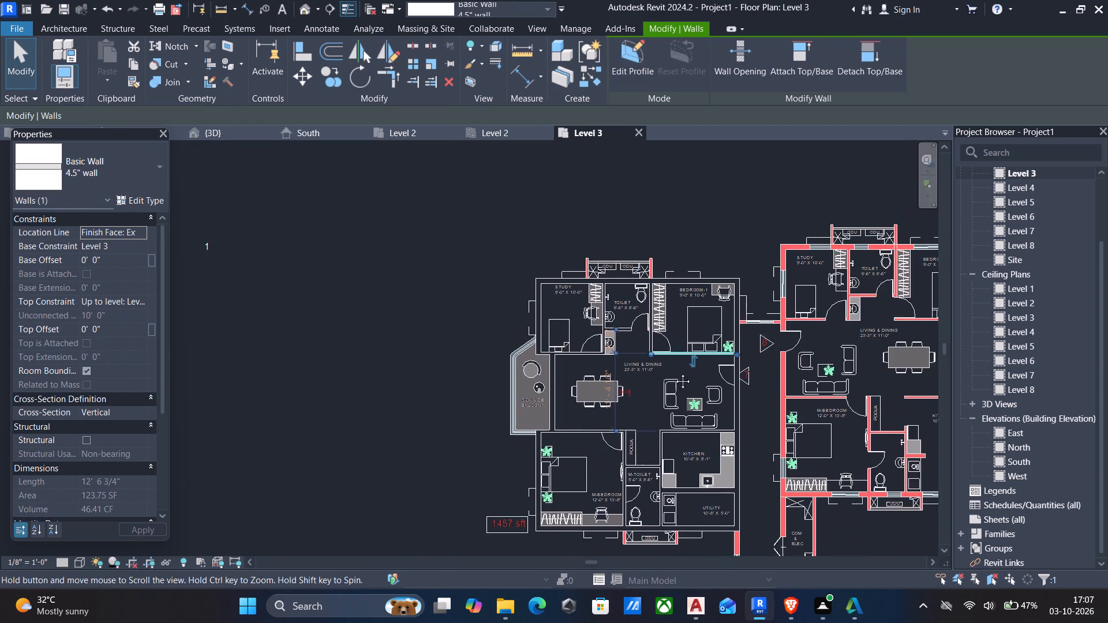
middle_click_drag(674, 373, 676, 301)
scroll(690, 350, "up", 1)
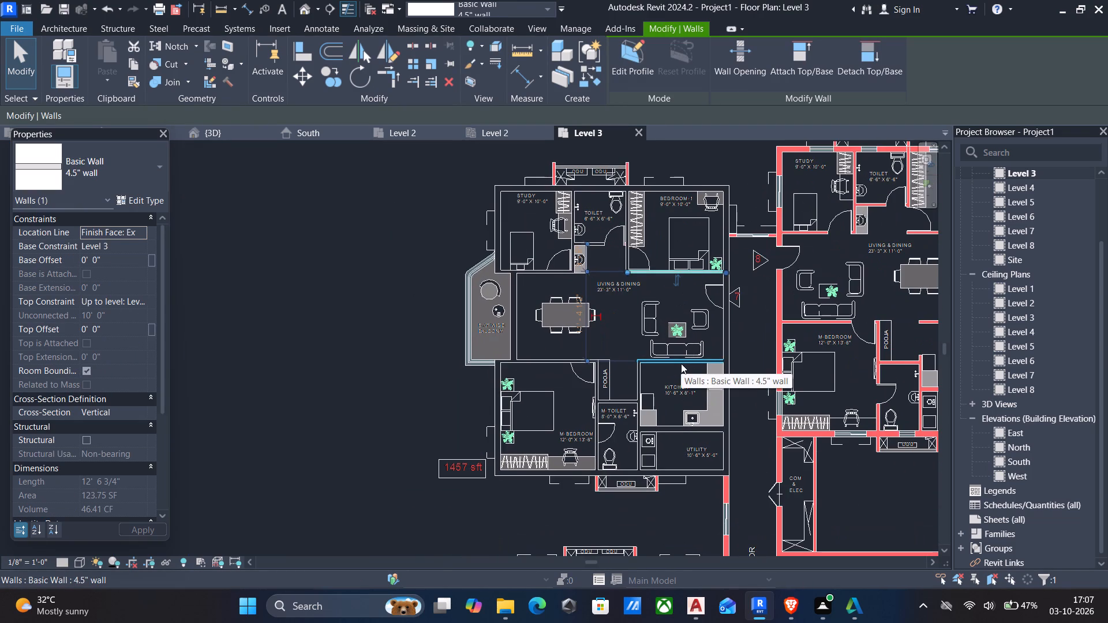
scroll(681, 363, "up", 1)
scroll(681, 363, "down", 1)
key("Escape")
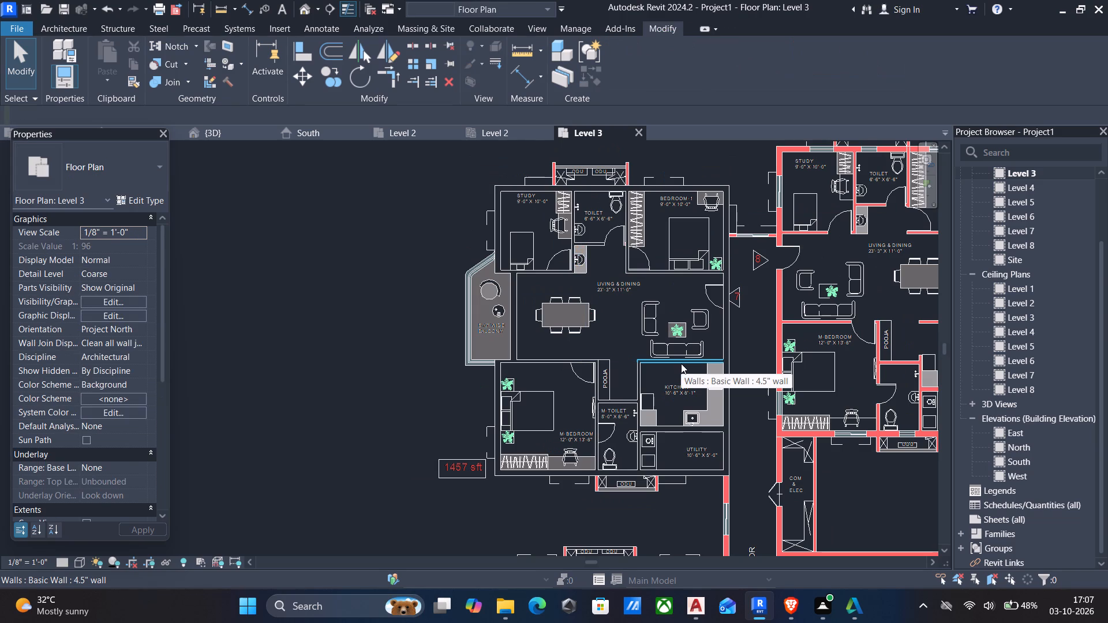
Place a 4.5" wall by picking the plan line between Toilet-1 and Bedroom-2 in the 1572 sft unit 6.
middle_click_drag(899, 342, 748, 217)
scroll(747, 217, "down", 1)
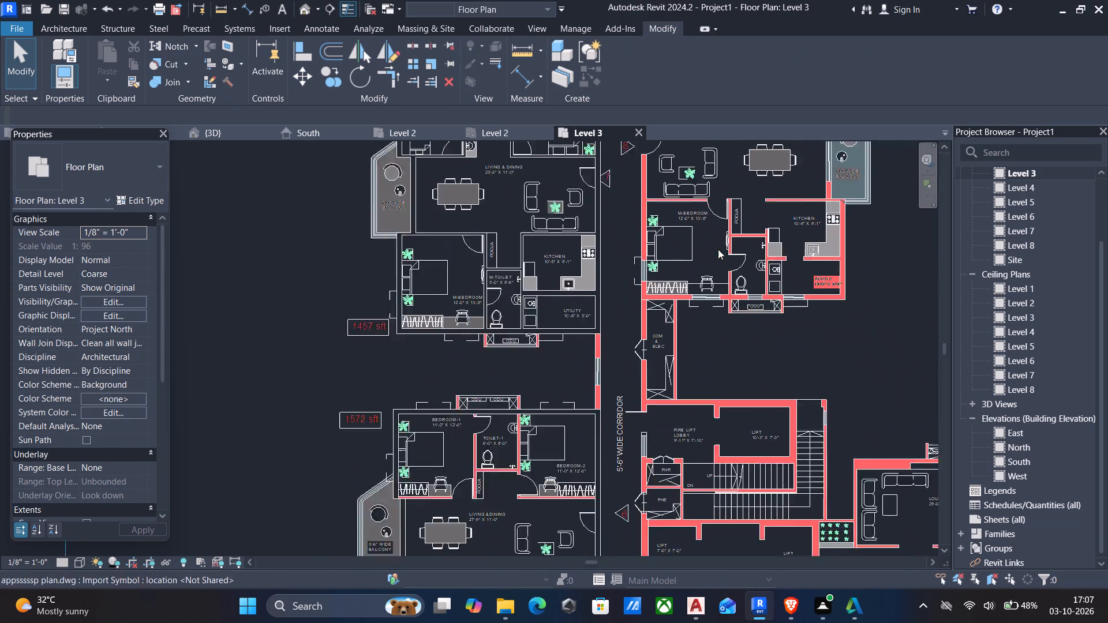
scroll(718, 249, "down", 2)
middle_click_drag(553, 381, 590, 318)
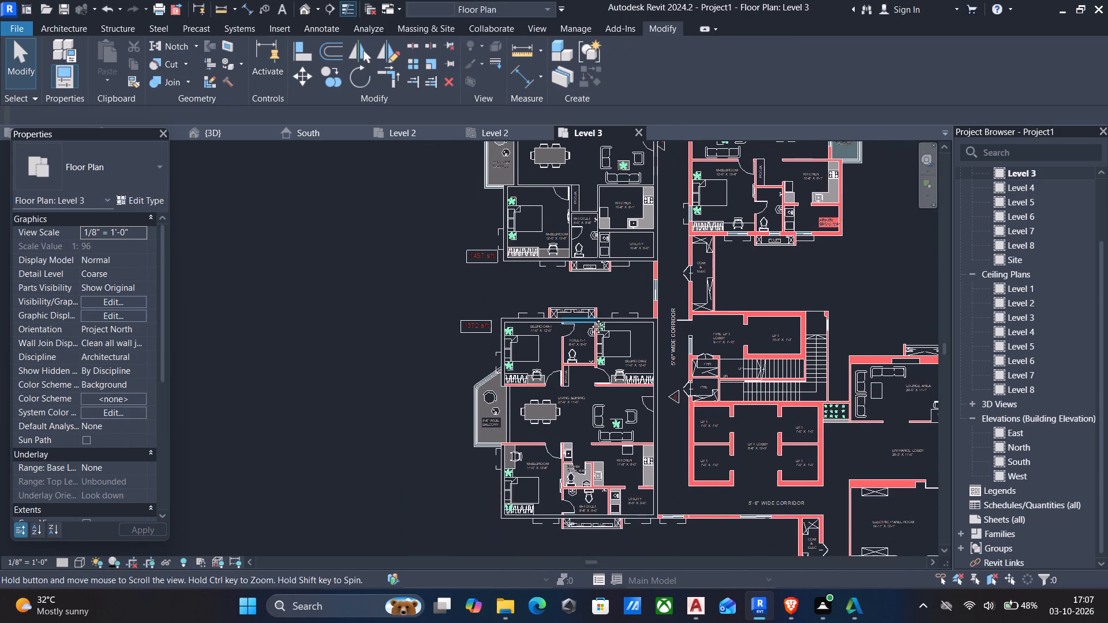
middle_click_drag(590, 318, 590, 317)
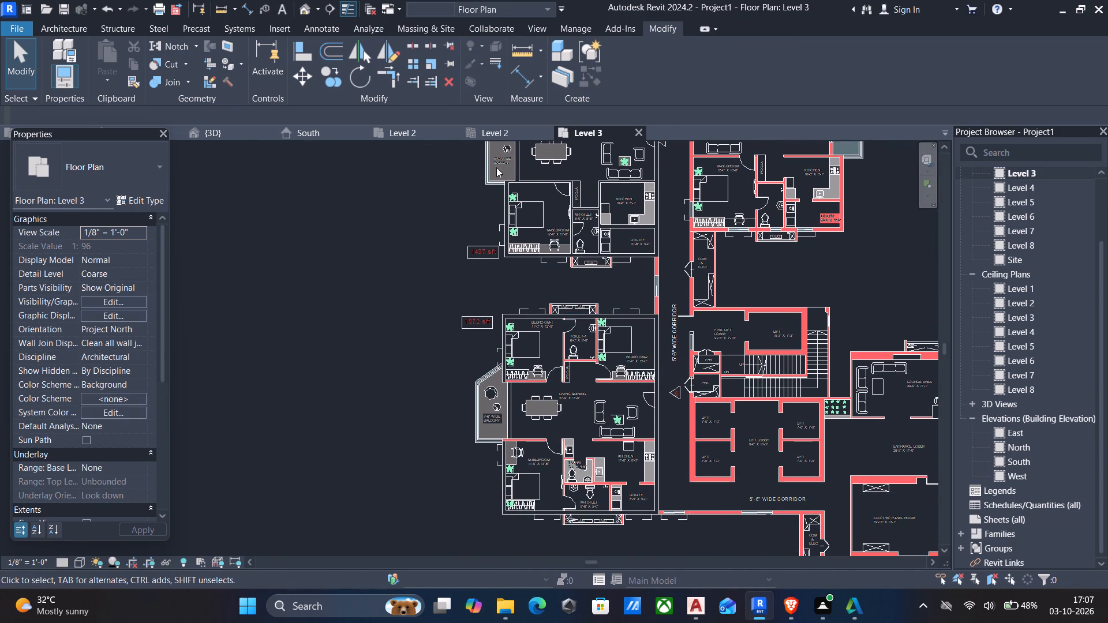
type("wa")
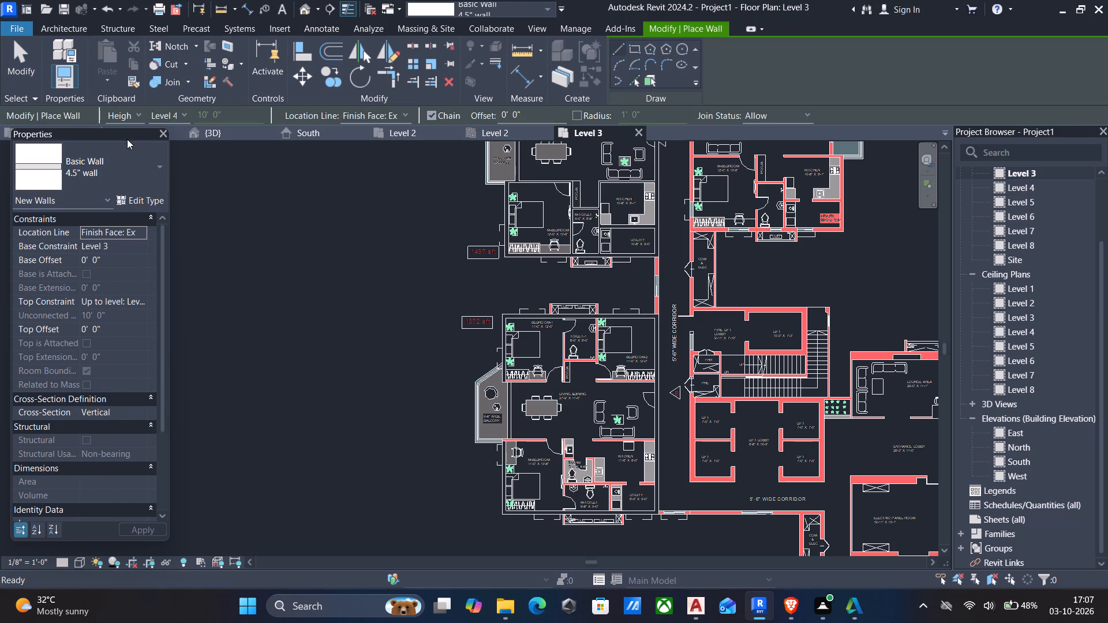
left_click(146, 174)
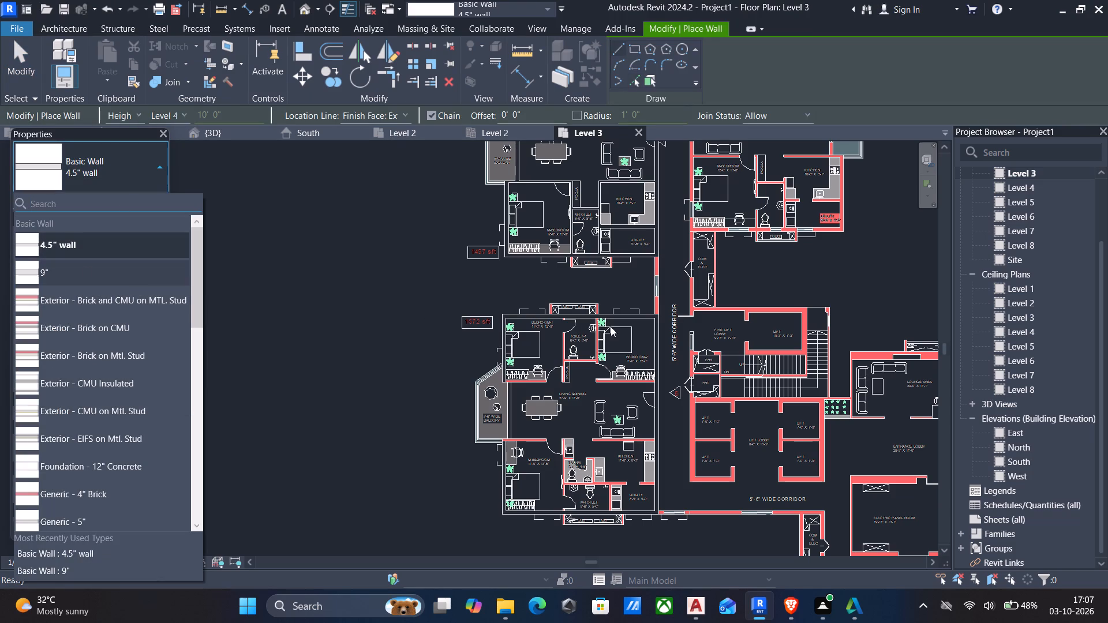
left_click(632, 77)
scroll(614, 329, "up", 4)
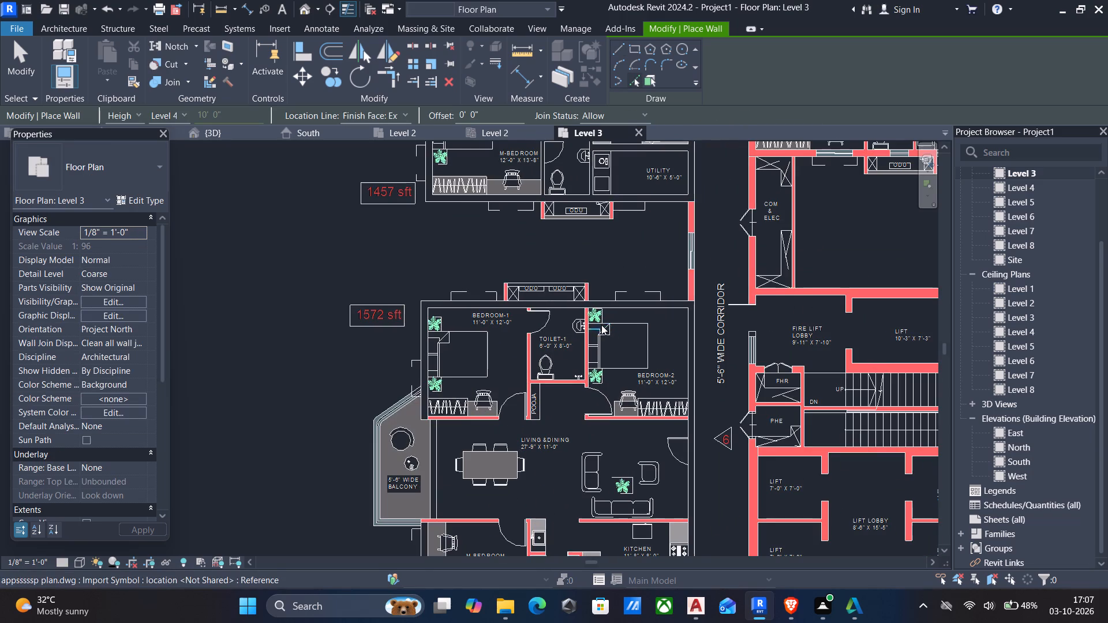
scroll(589, 313, "up", 4)
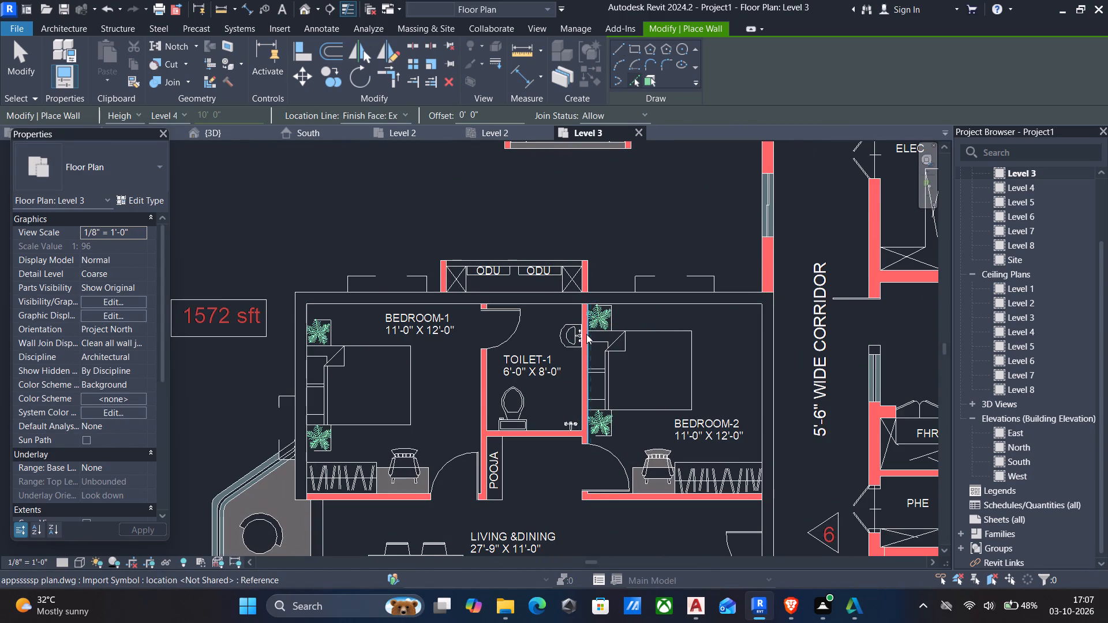
scroll(586, 336, "up", 7)
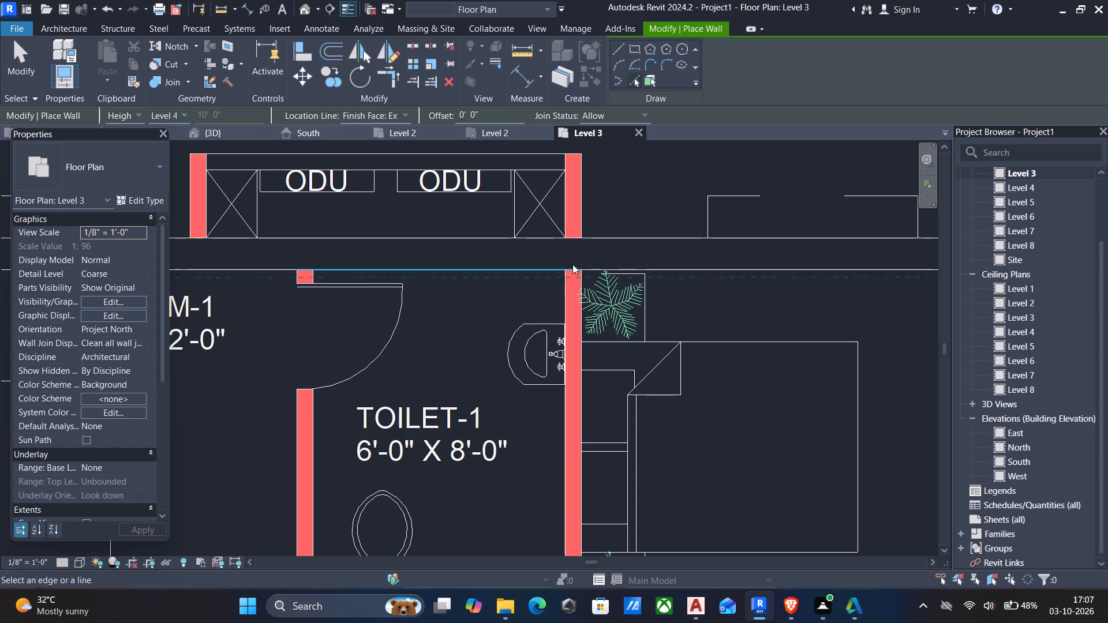
left_click(583, 354)
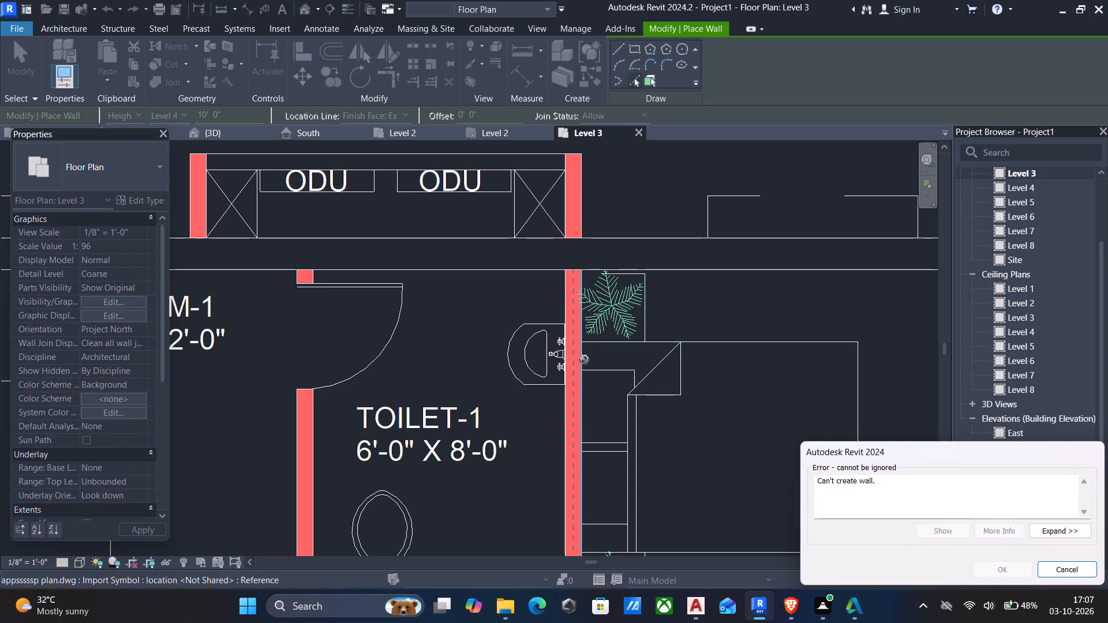
left_click(1079, 570)
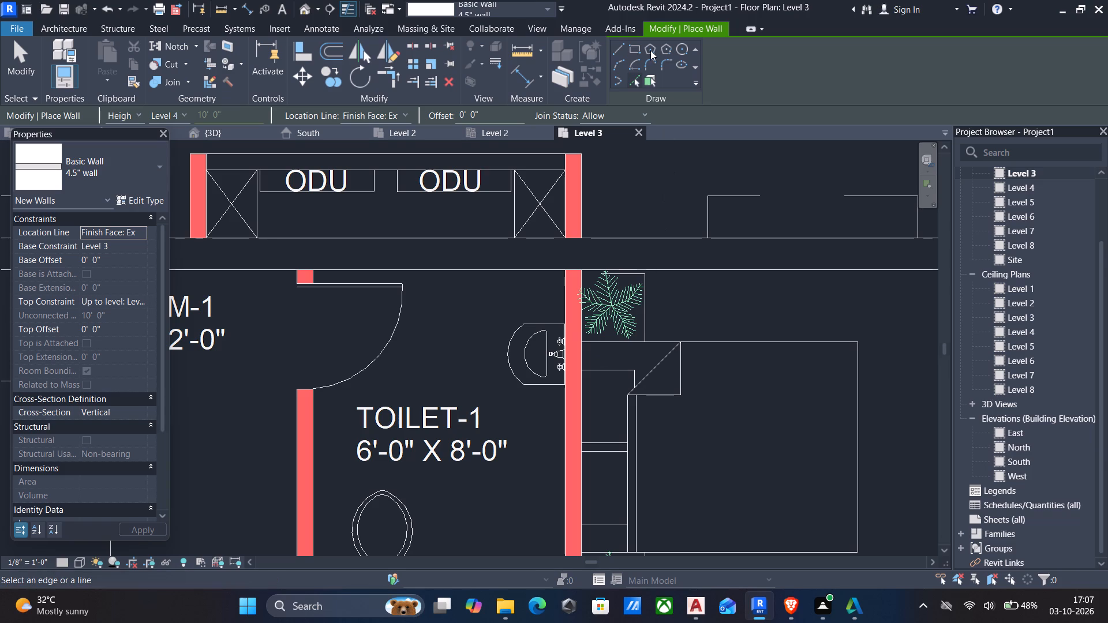
left_click(634, 78)
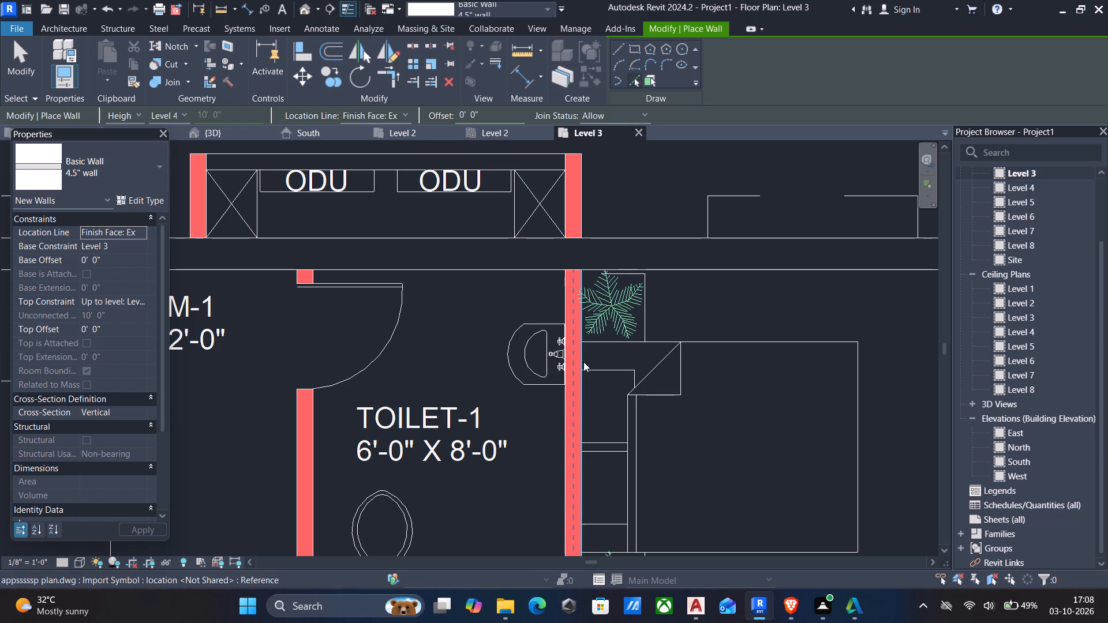
left_click(583, 362)
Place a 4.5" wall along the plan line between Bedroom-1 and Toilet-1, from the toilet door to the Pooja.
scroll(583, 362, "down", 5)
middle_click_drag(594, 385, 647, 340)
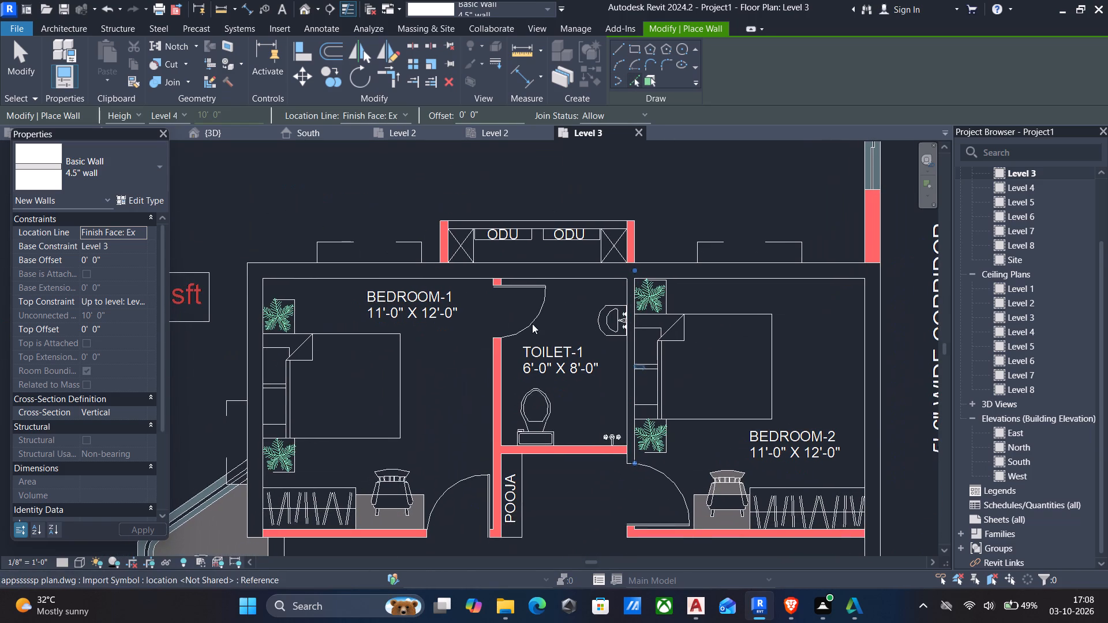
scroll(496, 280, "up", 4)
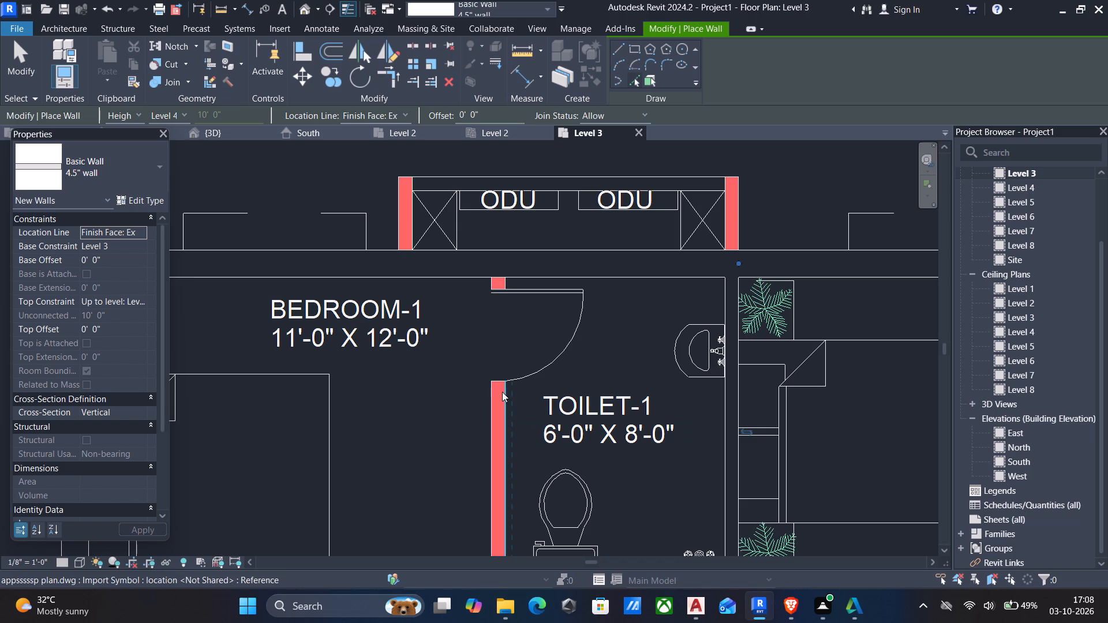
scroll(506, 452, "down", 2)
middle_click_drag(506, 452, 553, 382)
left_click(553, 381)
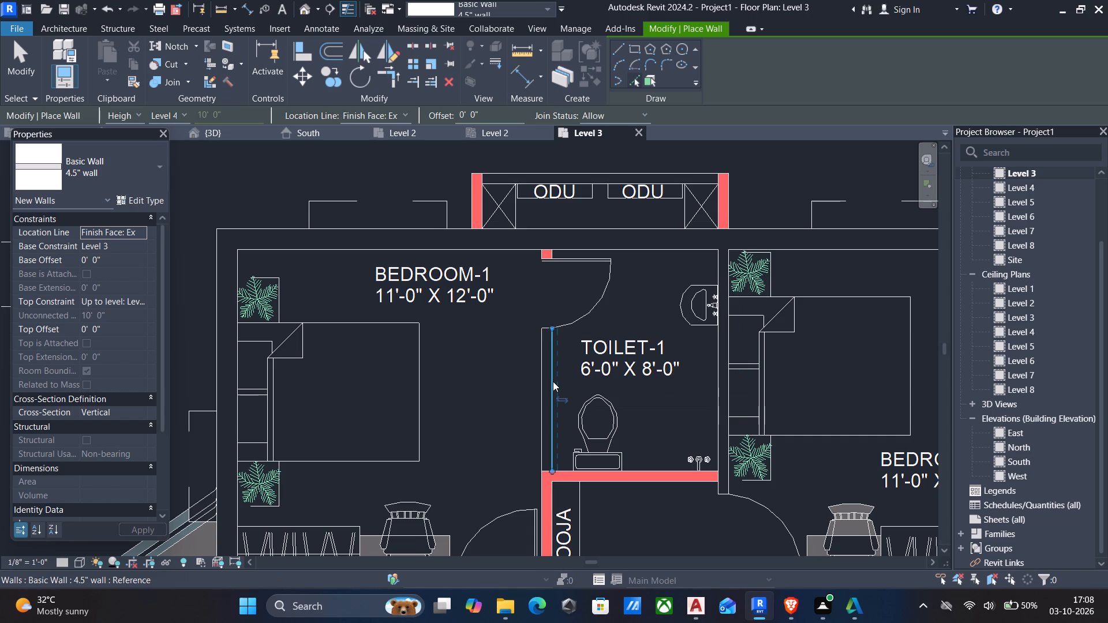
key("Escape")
Place 4.5" walls along the plan lines between Toilet-1 and Pooja, Bedroom-1 and Pooja, and Bedroom-1 and Living & Dining.
scroll(617, 363, "down", 3)
middle_click_drag(602, 362, 613, 275)
scroll(591, 215, "up", 1)
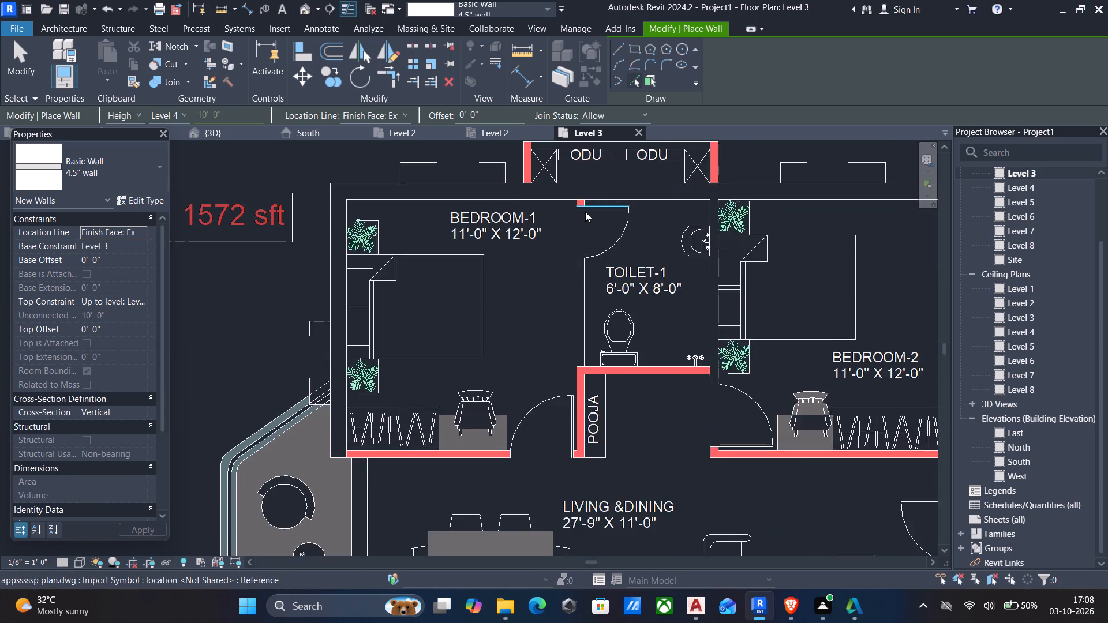
scroll(585, 212, "up", 1)
middle_click_drag(612, 382, 613, 382)
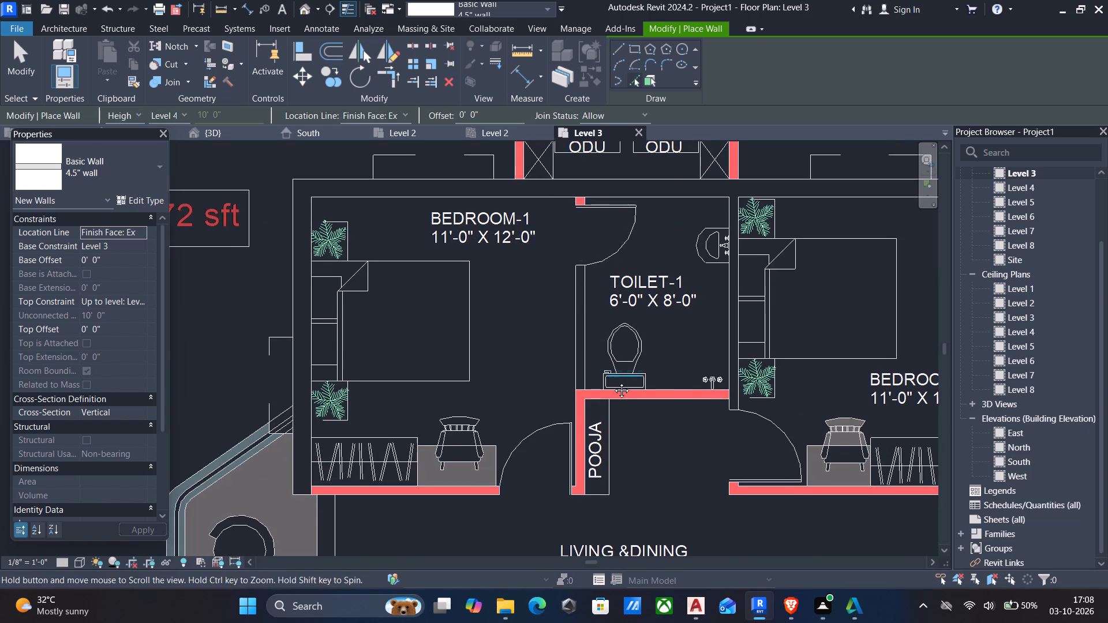
middle_click_drag(613, 382, 616, 339)
scroll(627, 357, "down", 2)
middle_click_drag(629, 363, 613, 345)
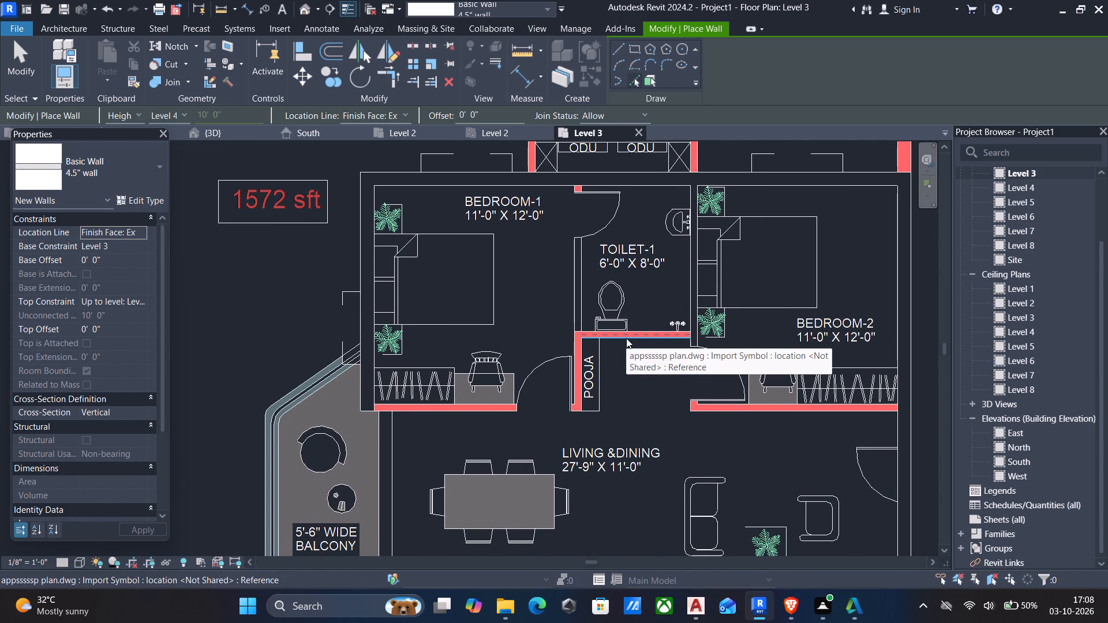
left_click(626, 338)
left_click(580, 372)
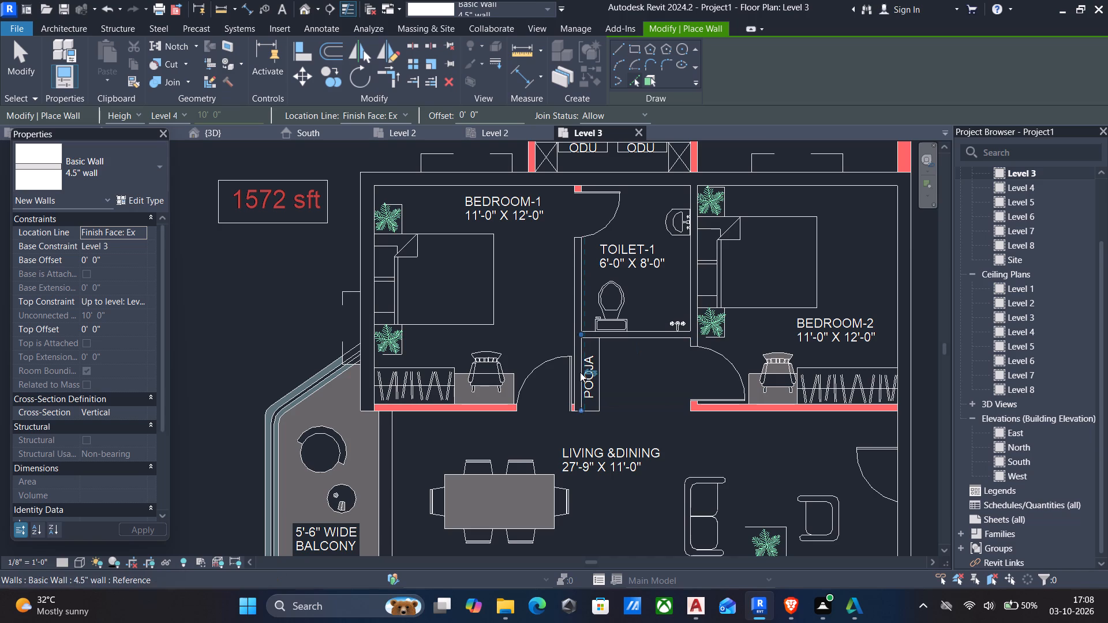
left_click(477, 412)
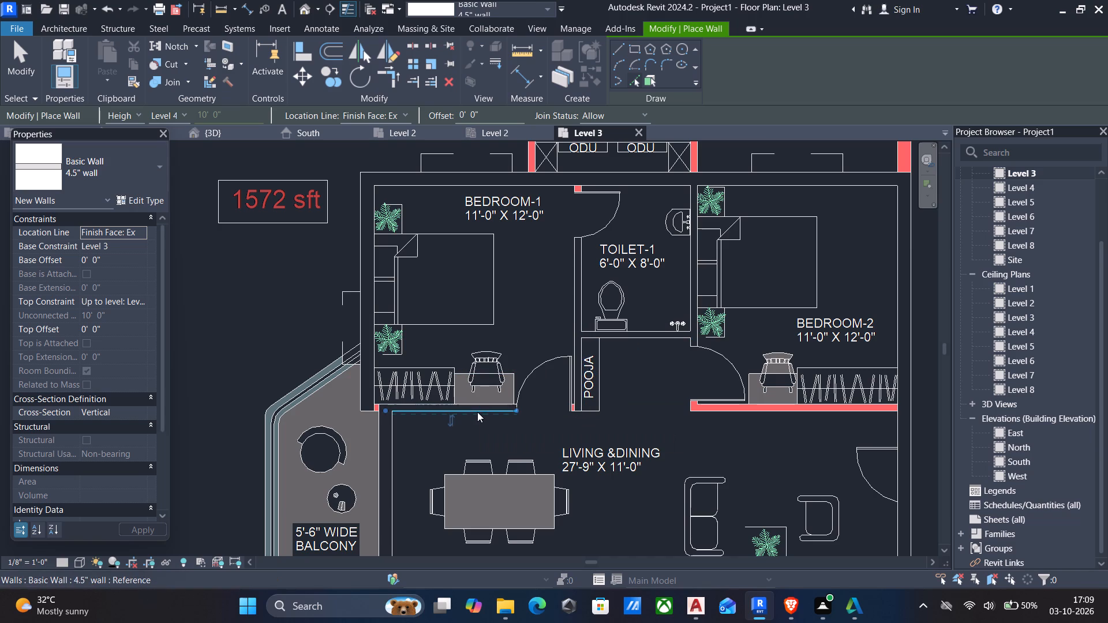
key("Escape")
key("Escape")
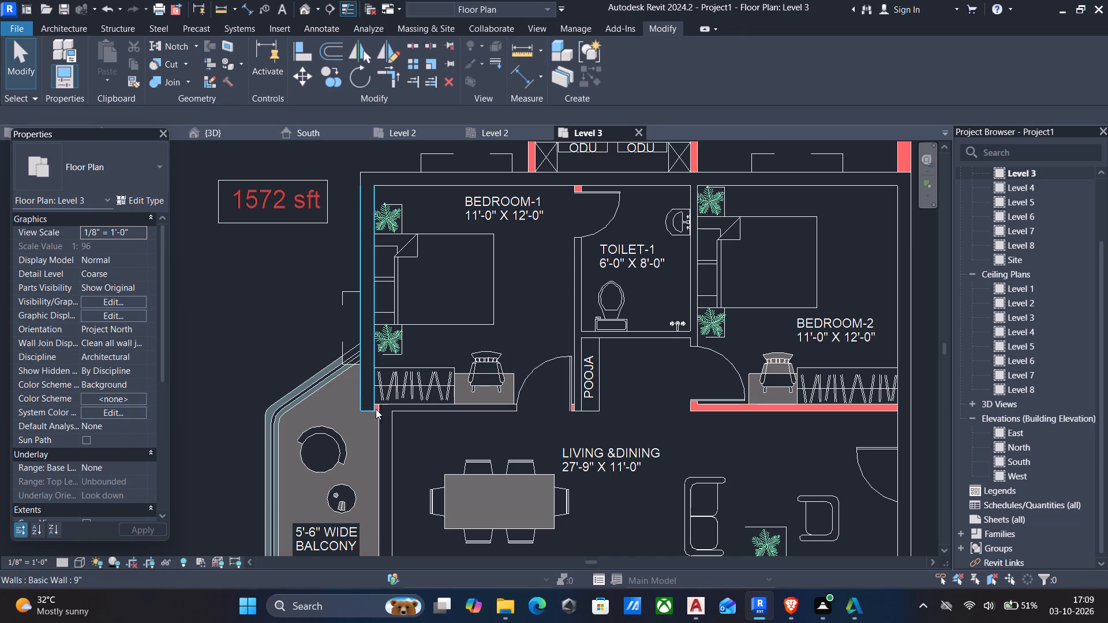
Examine unit 6's new 4.5" walls around Bedroom-1, Toilet-1 and the Pooja against the plan.
left_click(466, 416)
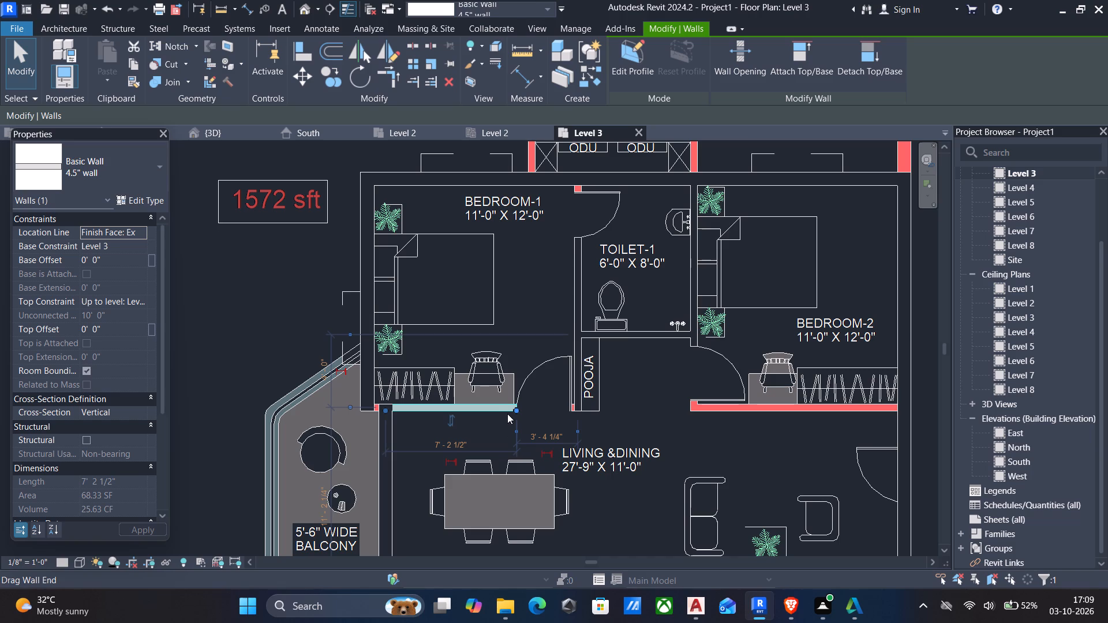
scroll(508, 414, "down", 2)
scroll(665, 395, "down", 2)
middle_click_drag(665, 395, 652, 341)
scroll(652, 341, "down", 2)
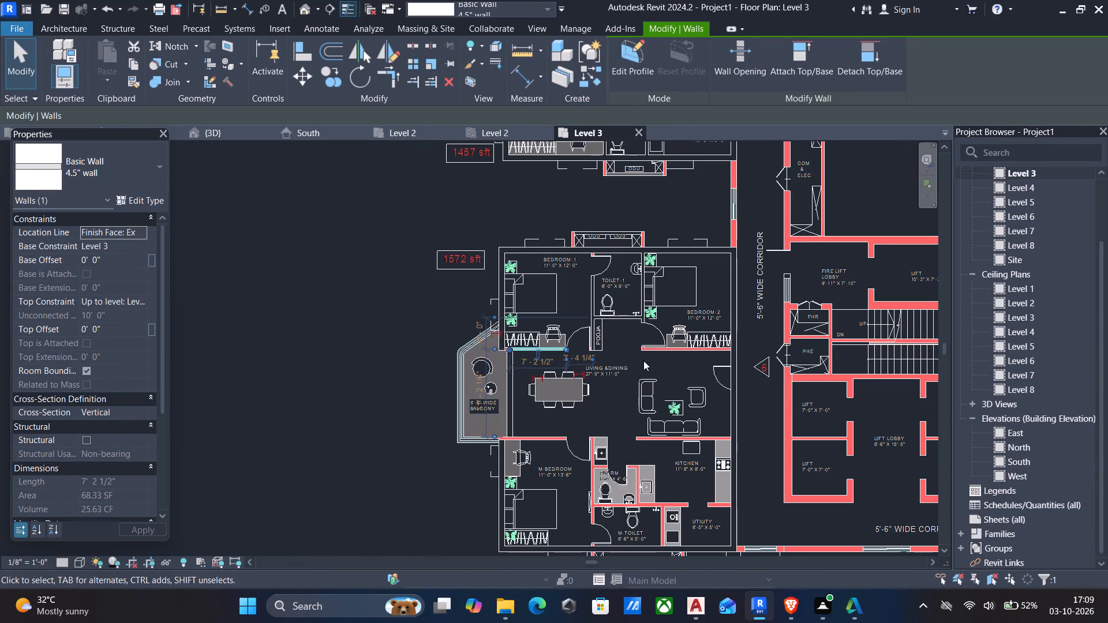
scroll(692, 343, "up", 4)
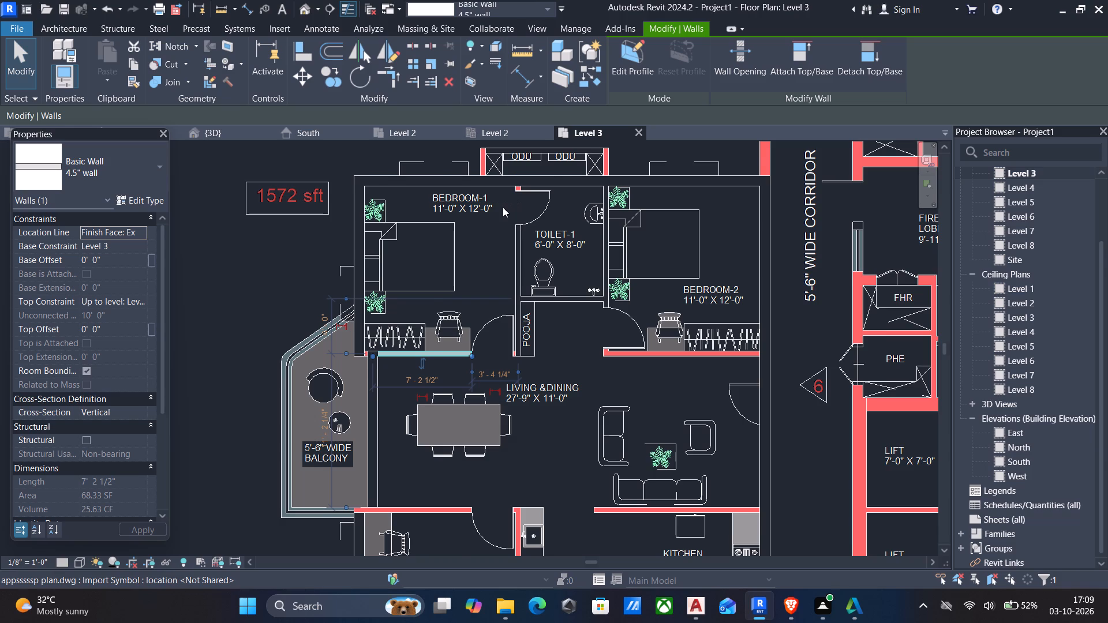
scroll(503, 207, "down", 1)
key("Escape")
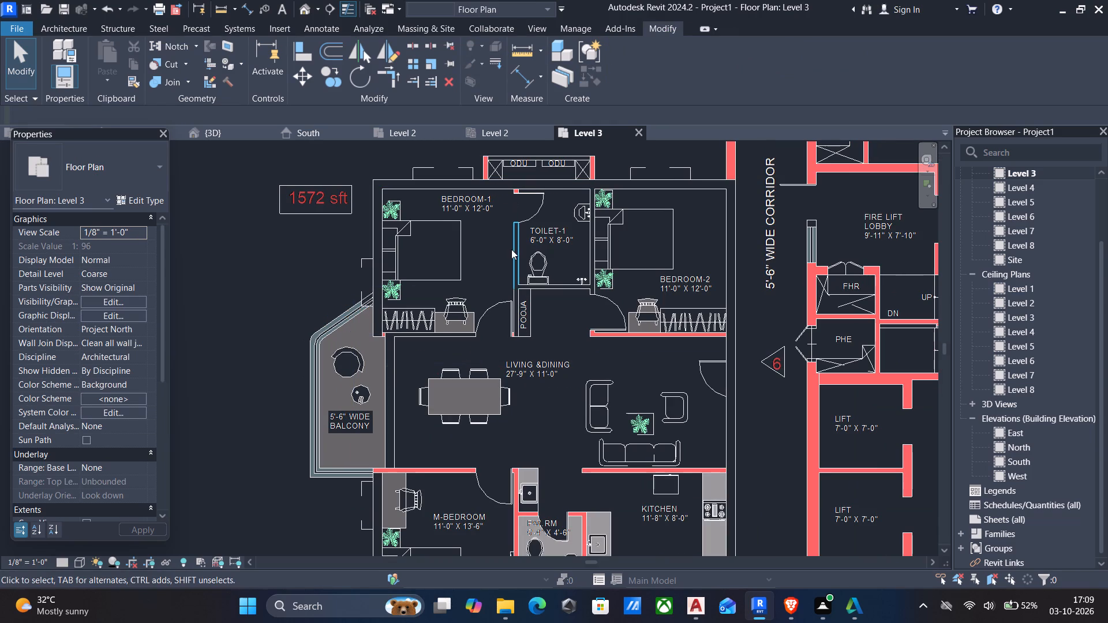
left_click(512, 253)
key("Escape")
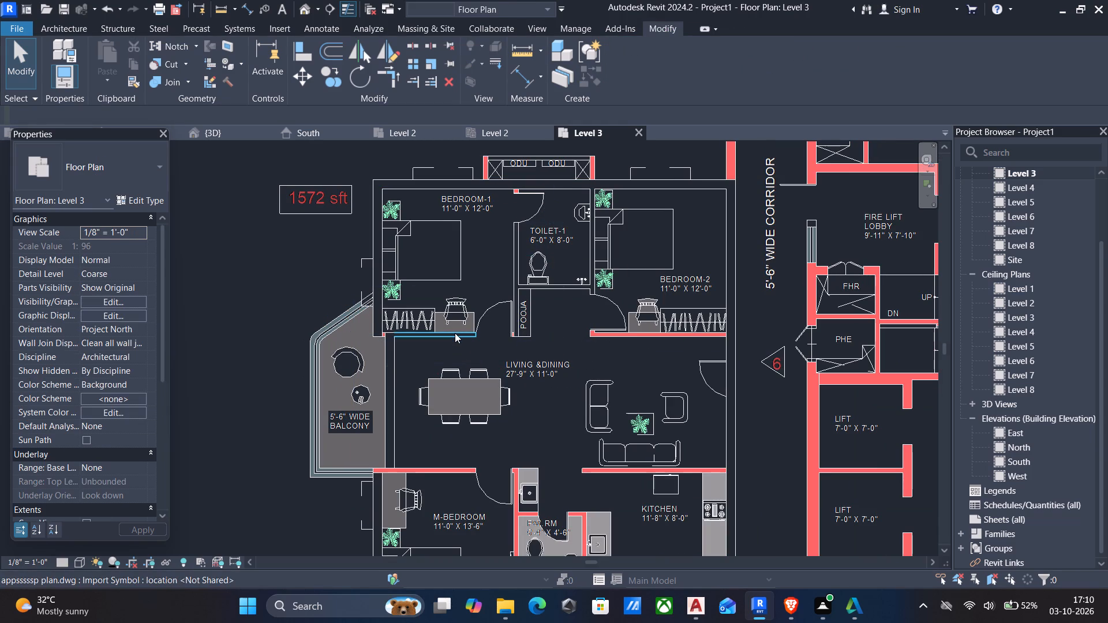
Trim/extend Bedroom-1's living-side 4.5" wall across the door opening to a corner with the Bedroom-1/Toilet-1 wall.
type("tr")
left_click_drag(434, 330, 448, 327)
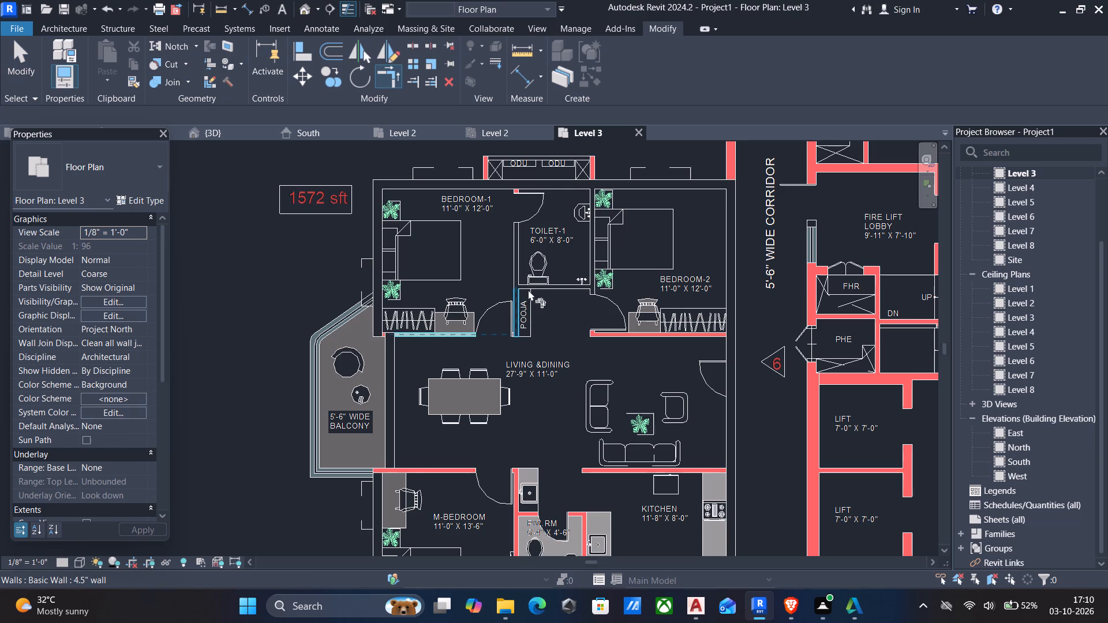
left_click(513, 269)
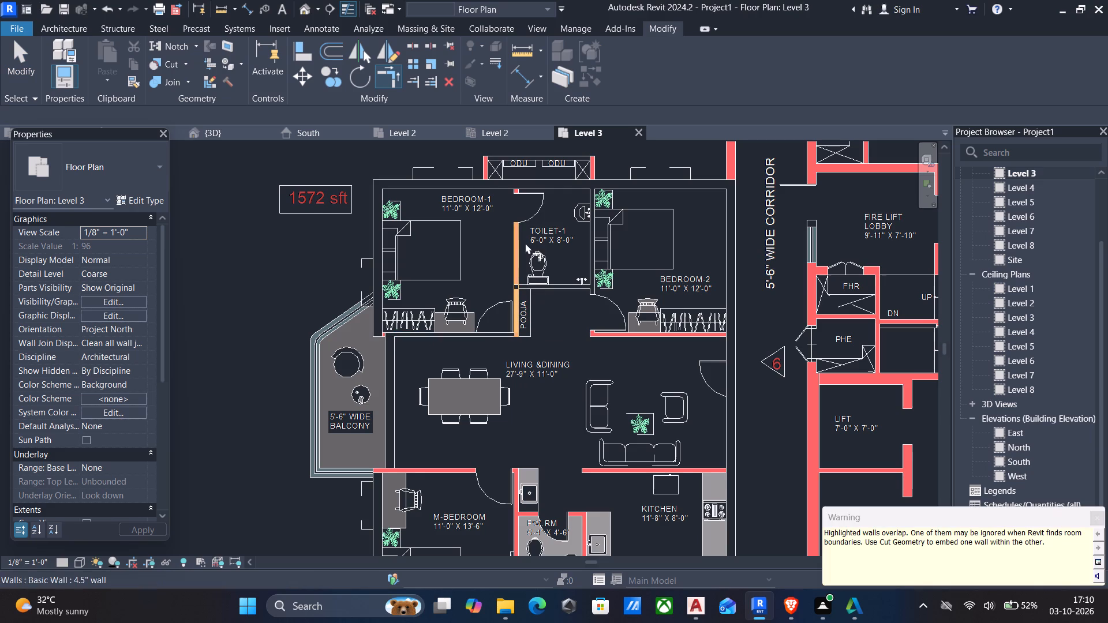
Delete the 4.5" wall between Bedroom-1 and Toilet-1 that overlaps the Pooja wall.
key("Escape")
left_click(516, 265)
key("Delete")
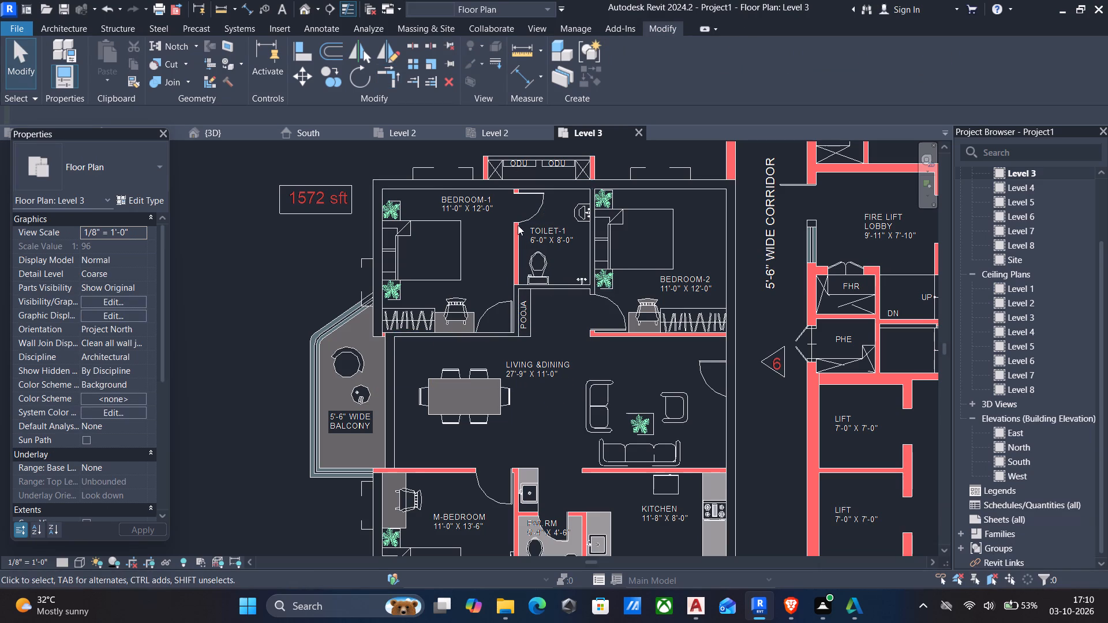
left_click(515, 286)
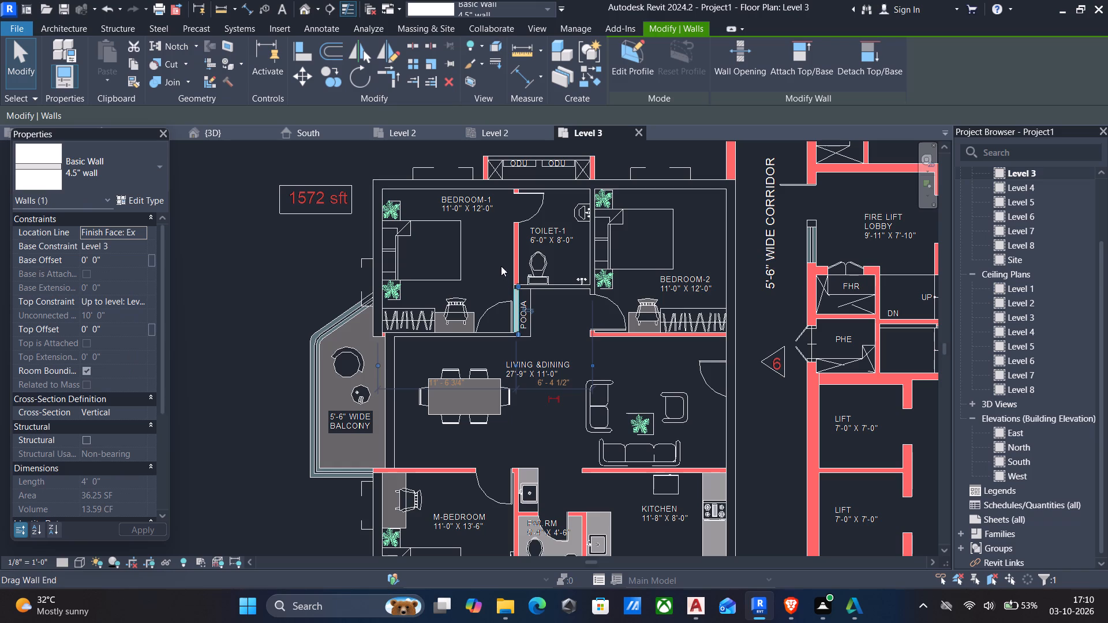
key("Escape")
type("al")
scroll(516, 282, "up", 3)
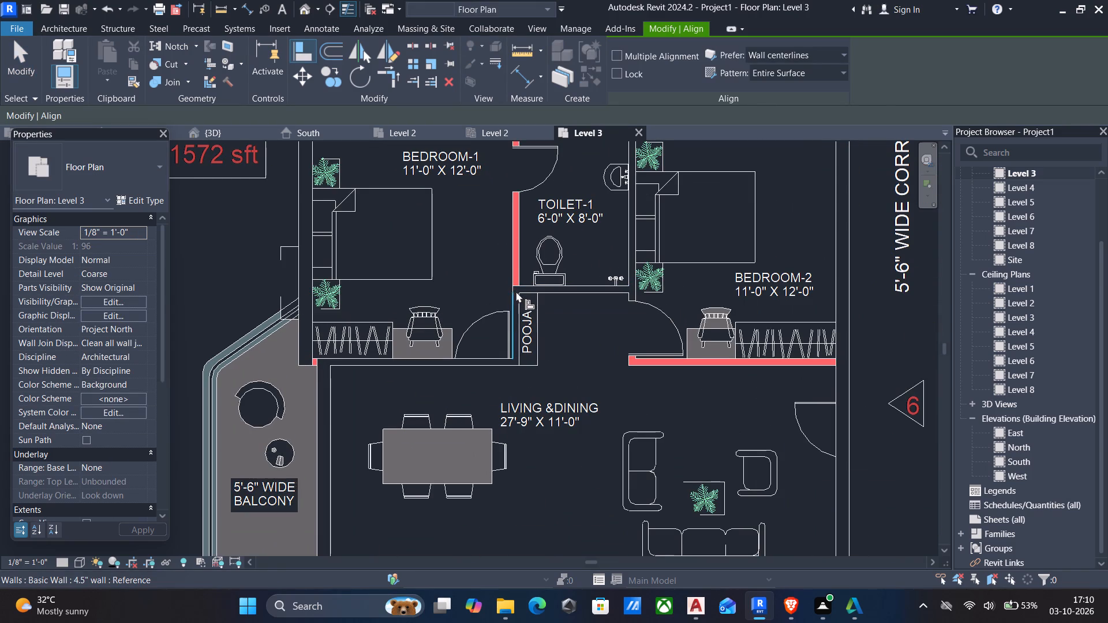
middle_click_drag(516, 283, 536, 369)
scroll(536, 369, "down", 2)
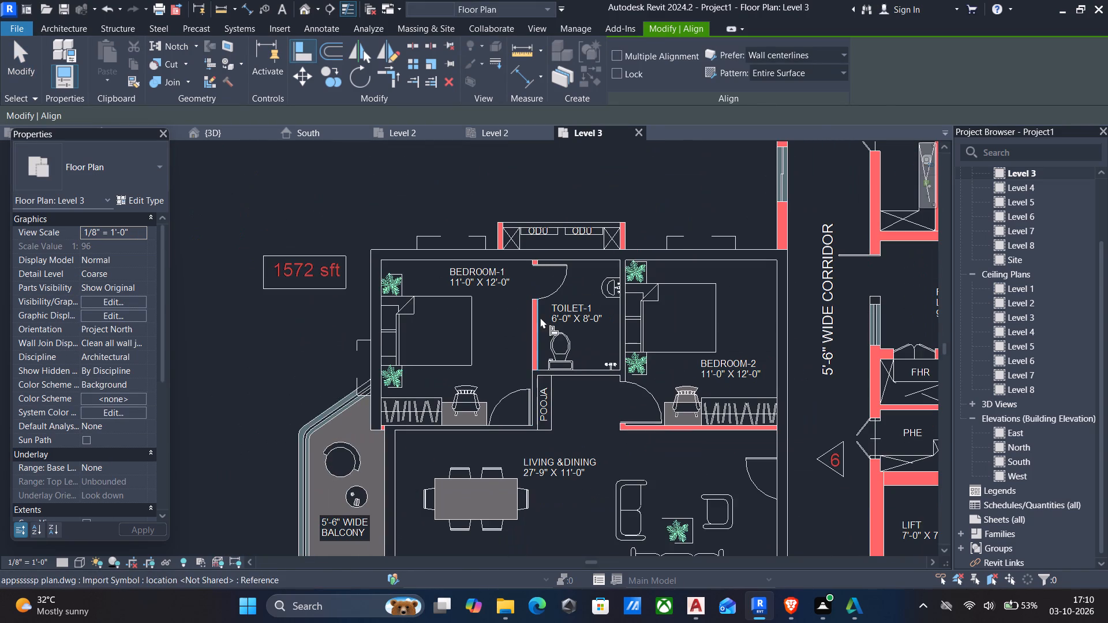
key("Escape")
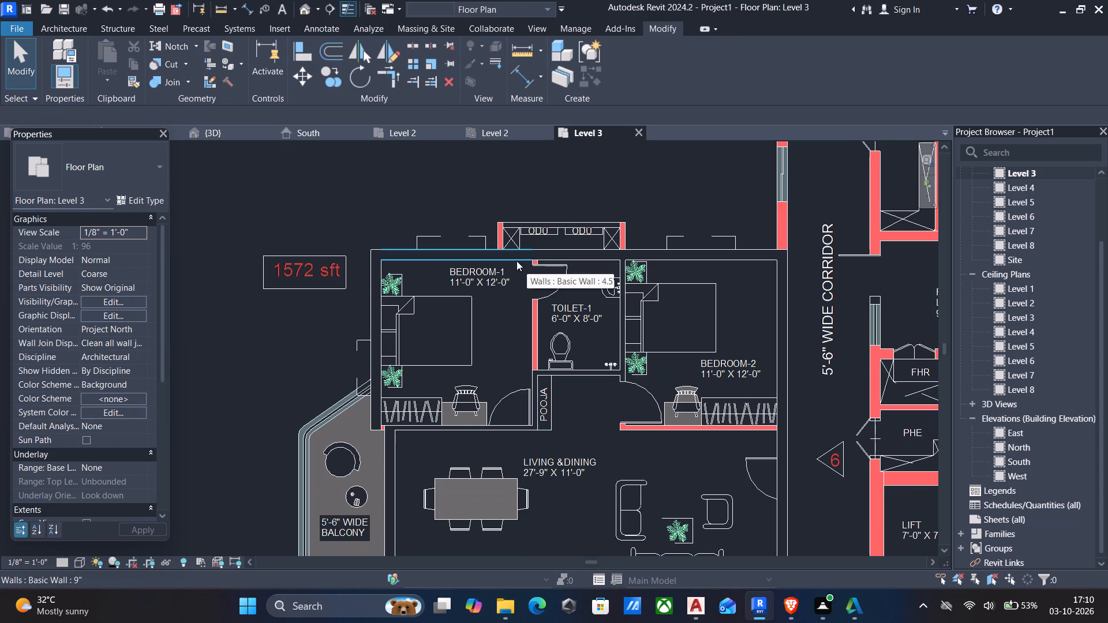
Delete the 9" exterior wall segments along the ODU side of Toilet-1 and Bedroom-2.
left_click(531, 256)
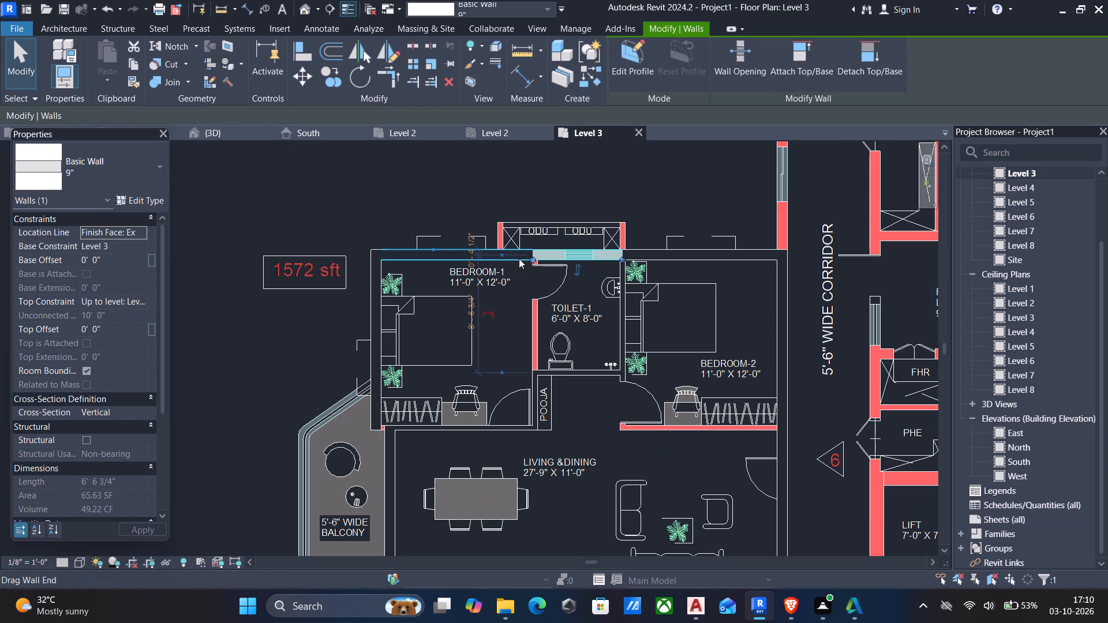
key("Escape")
left_click(557, 256)
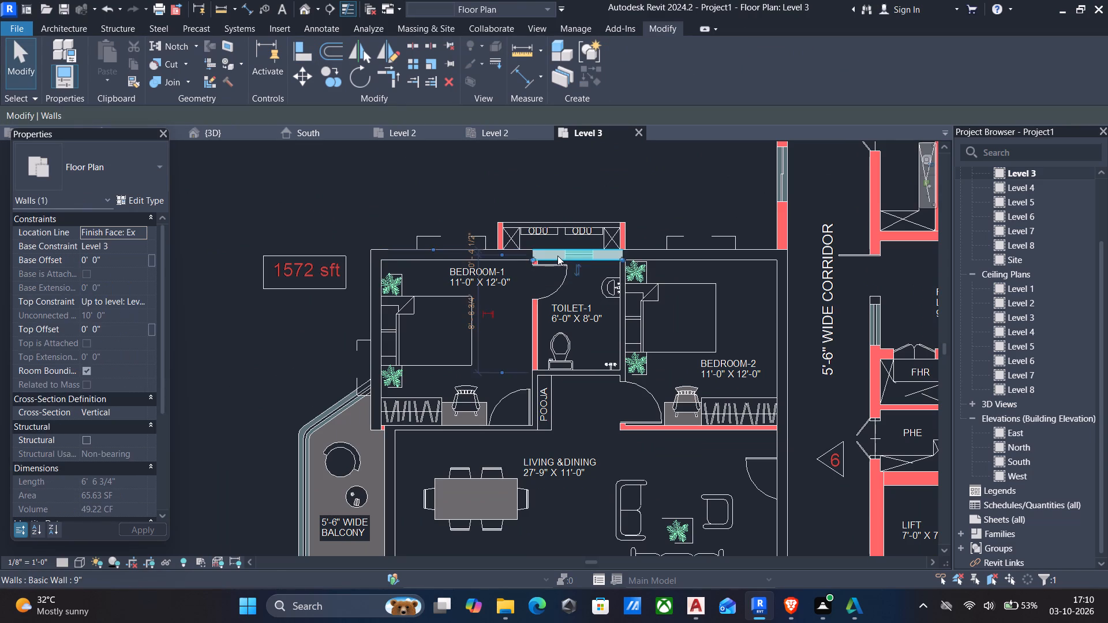
key("Delete")
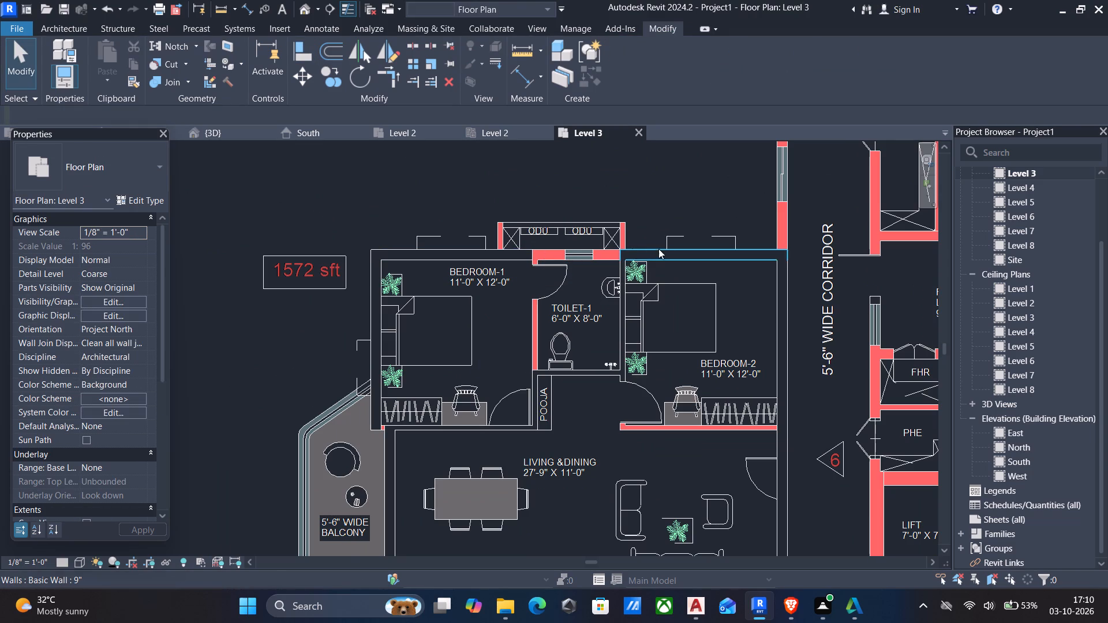
left_click(664, 249)
key("Delete")
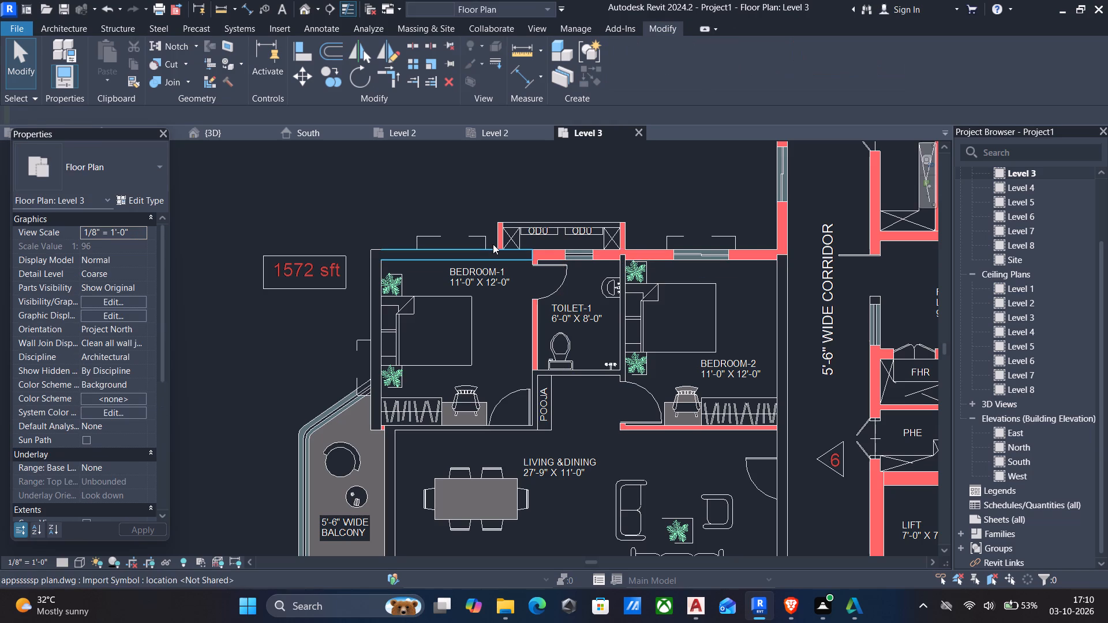
Trim/extend Bedroom-1's ODU-side 9" exterior wall across Toilet-1 and Bedroom-2 to a corner with the 9" corridor wall.
type("tr")
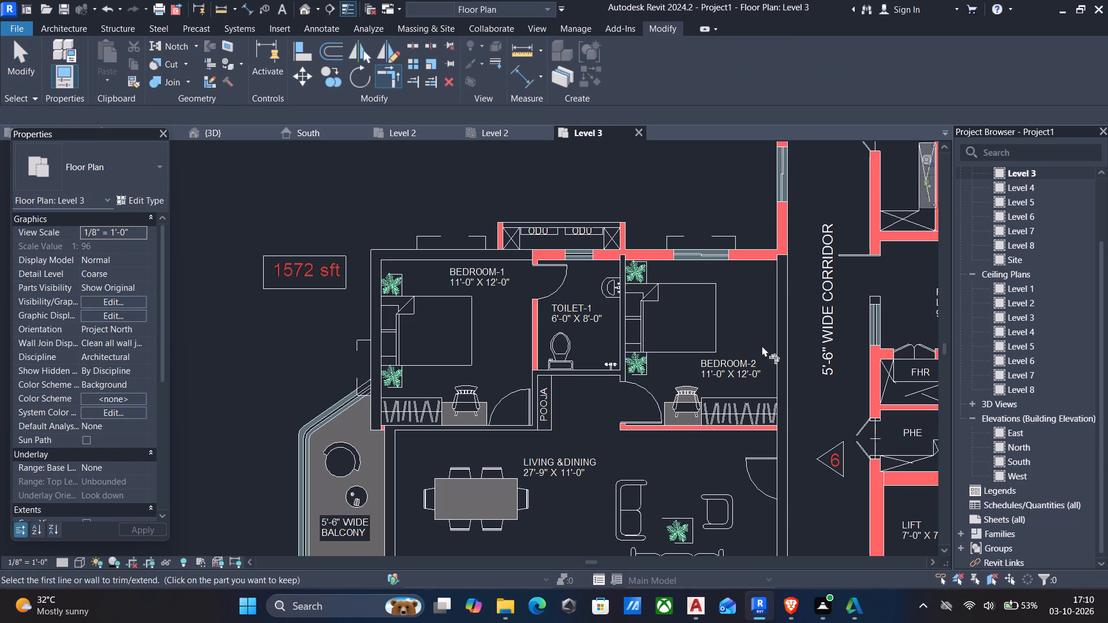
left_click(778, 359)
left_click(518, 250)
scroll(479, 267, "down", 2)
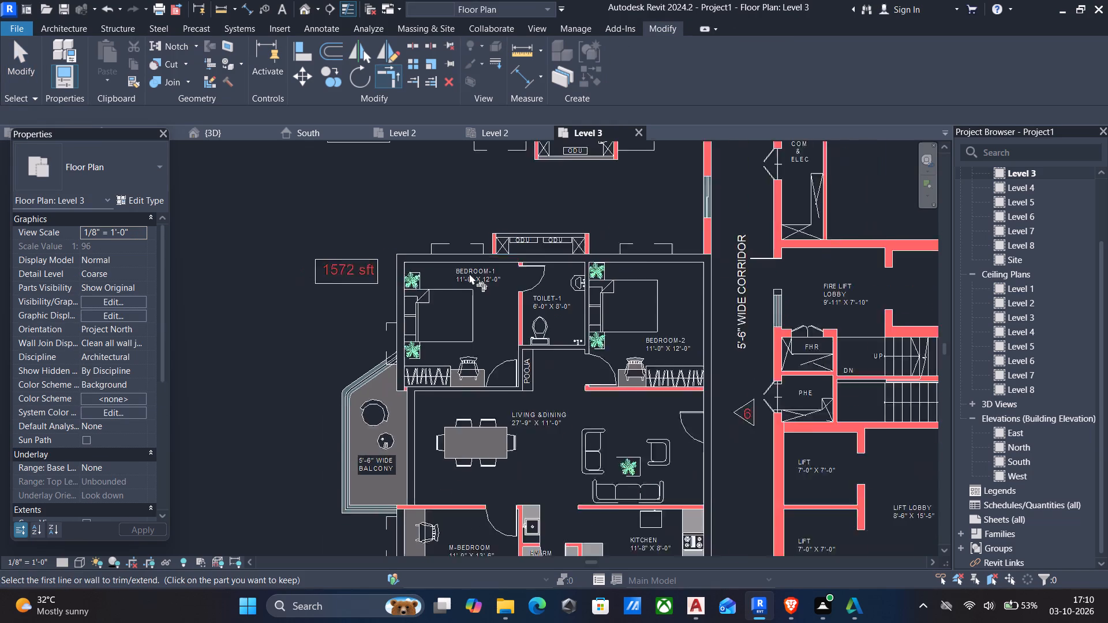
scroll(469, 273, "down", 2)
middle_click_drag(499, 331, 521, 299)
key("Escape")
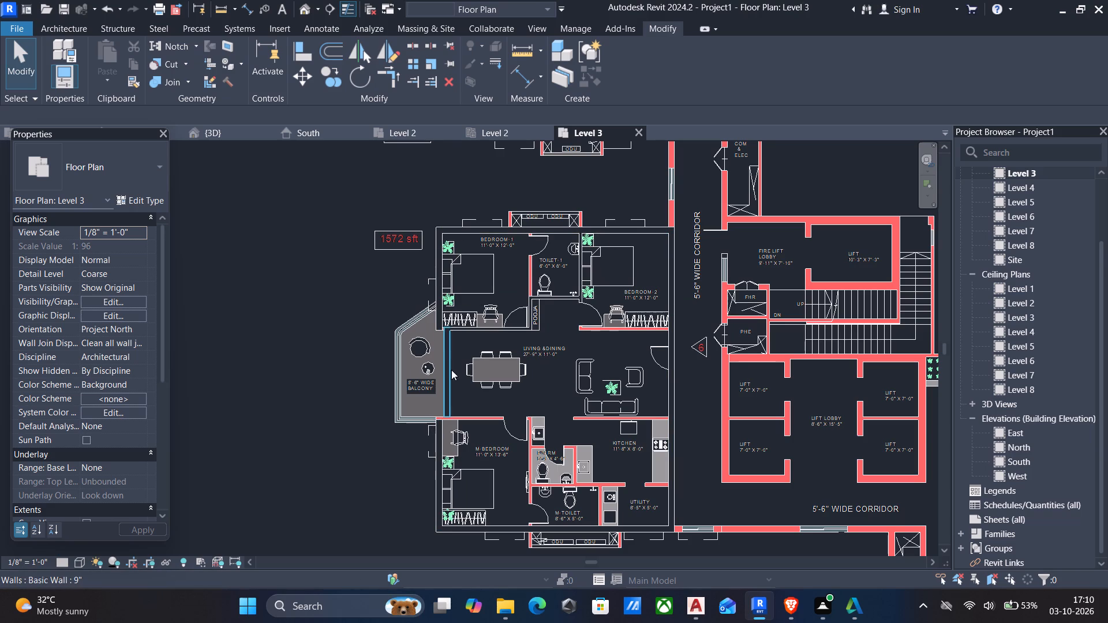
Pull the upper end of the 9" balcony/living wall back below Bedroom-1's living-side 4.5" wall.
scroll(450, 325, "up", 14)
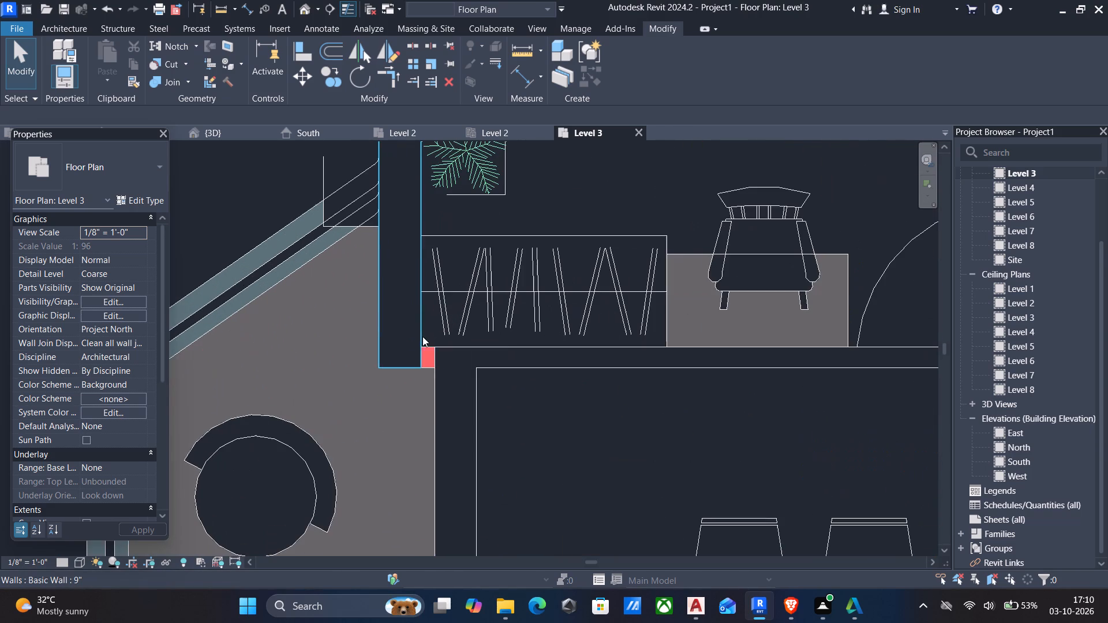
left_click(523, 363)
left_click(463, 388)
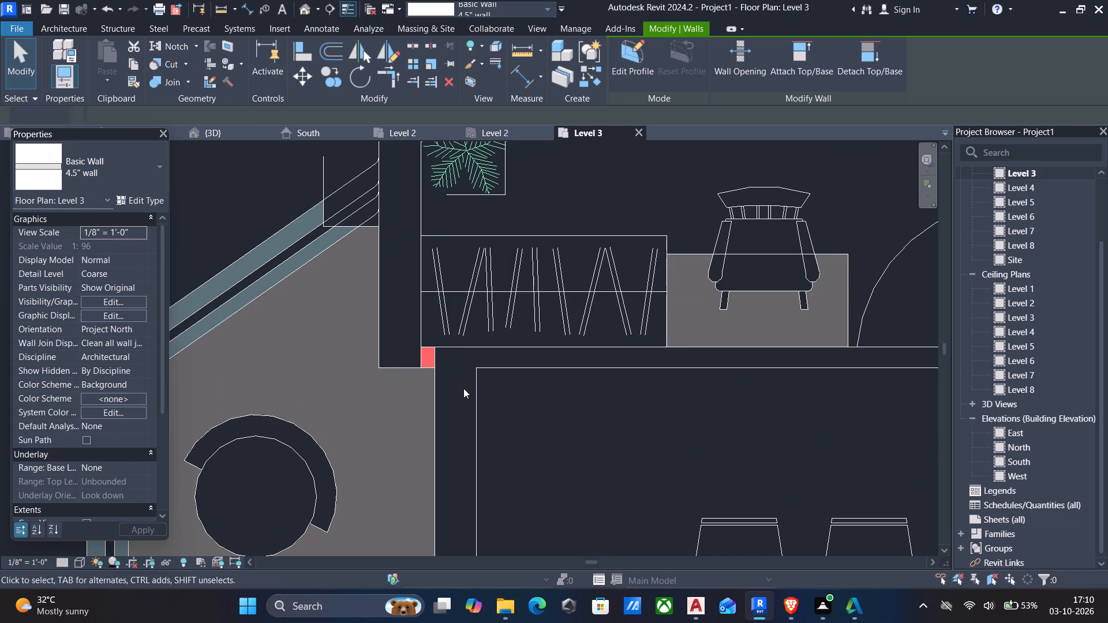
left_click(463, 388)
left_click(475, 401)
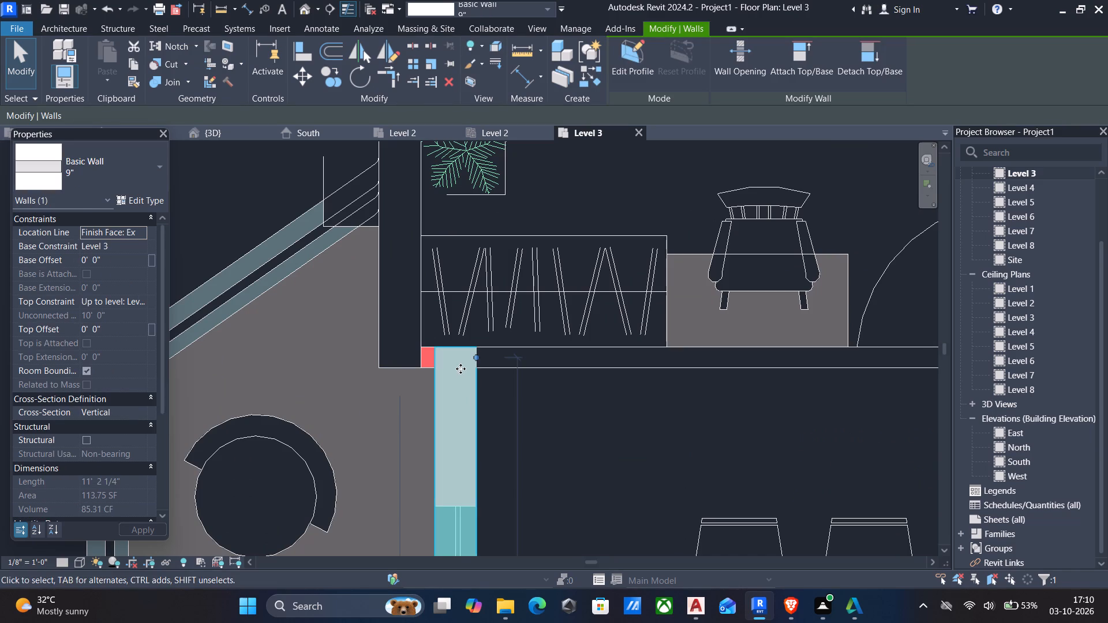
left_click_drag(476, 357, 473, 395)
key("Escape")
Extend the balcony end of Bedroom-1's living-side 4.5" wall to meet Bedroom-1's 9" exterior wall.
left_click(482, 361)
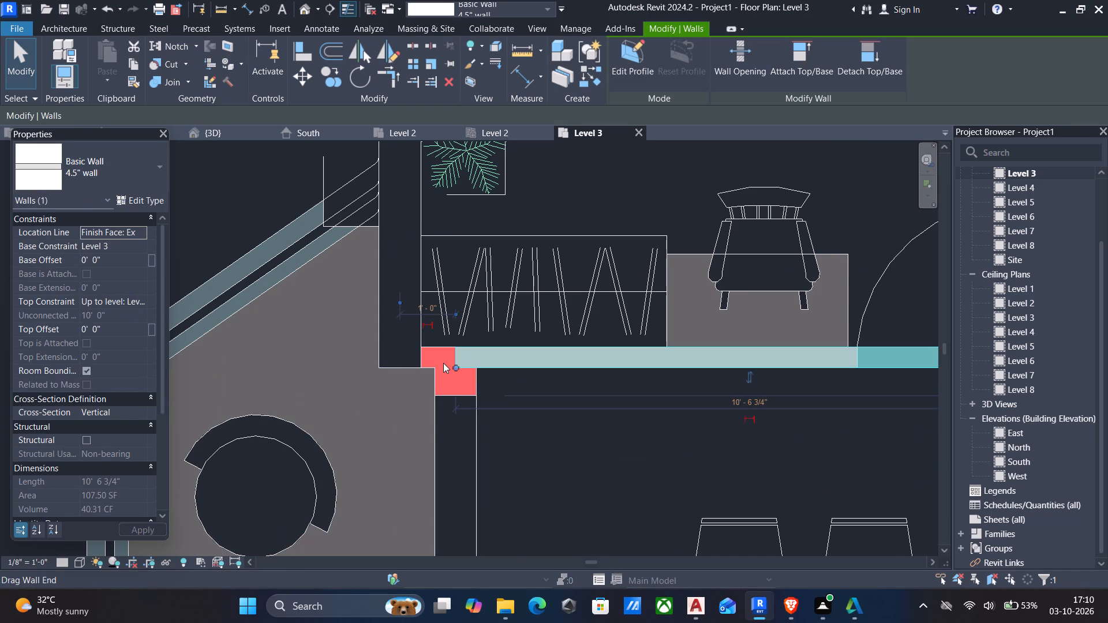
left_click_drag(455, 367, 432, 363)
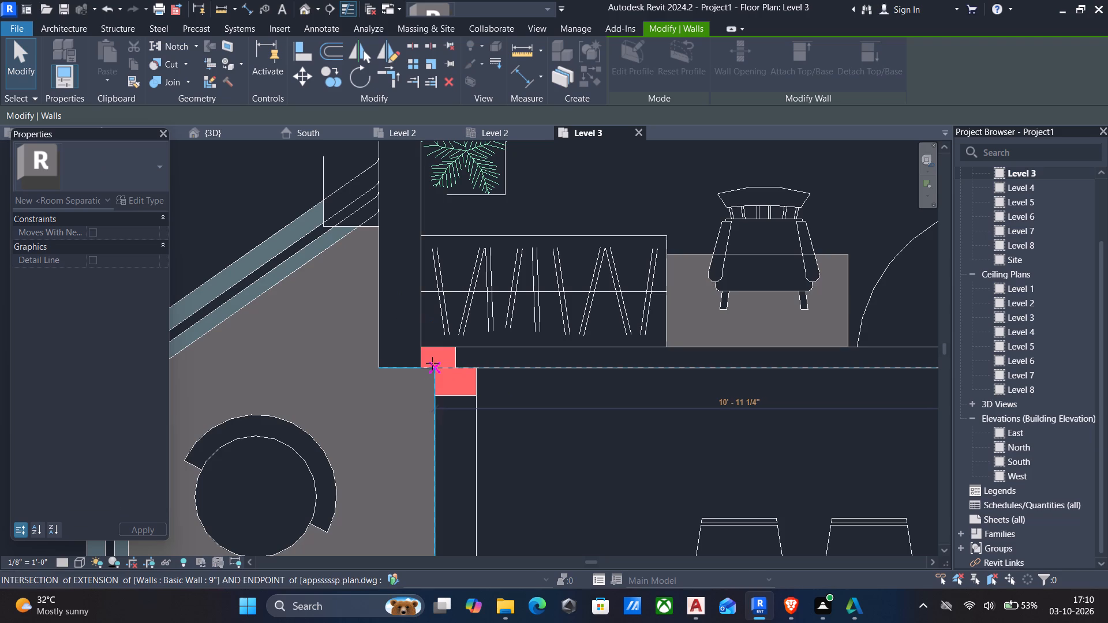
left_click_drag(432, 363, 421, 363)
key("Escape")
scroll(469, 367, "down", 3)
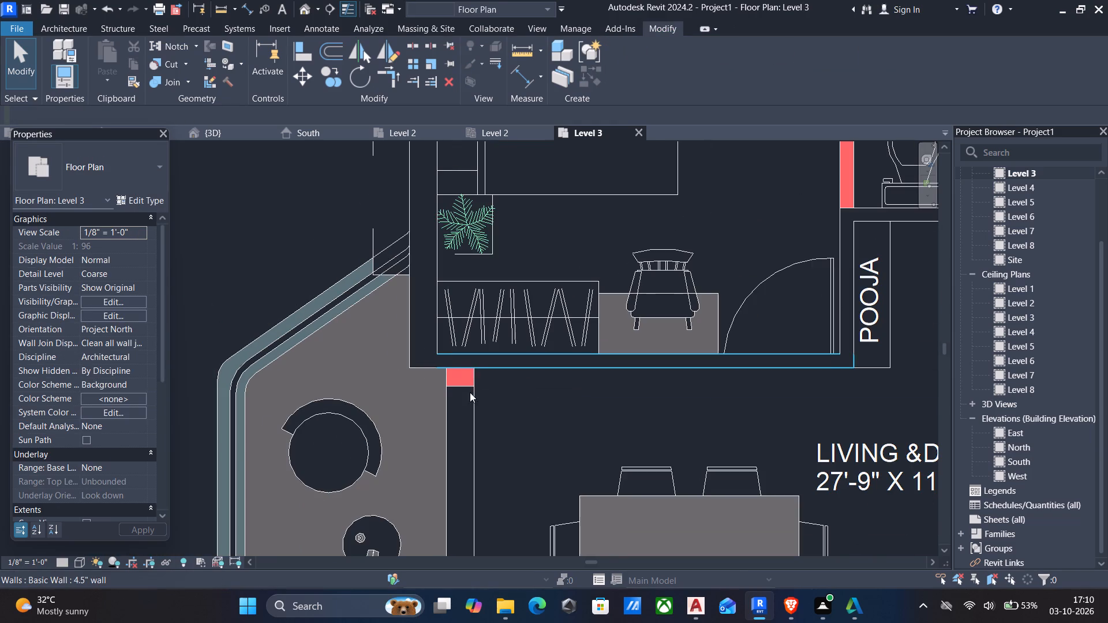
Stretch the 9" balcony/living wall's upper end to the living-side face of Bedroom-1's 4.5" wall.
left_click(459, 424)
left_click_drag(474, 386, 476, 373)
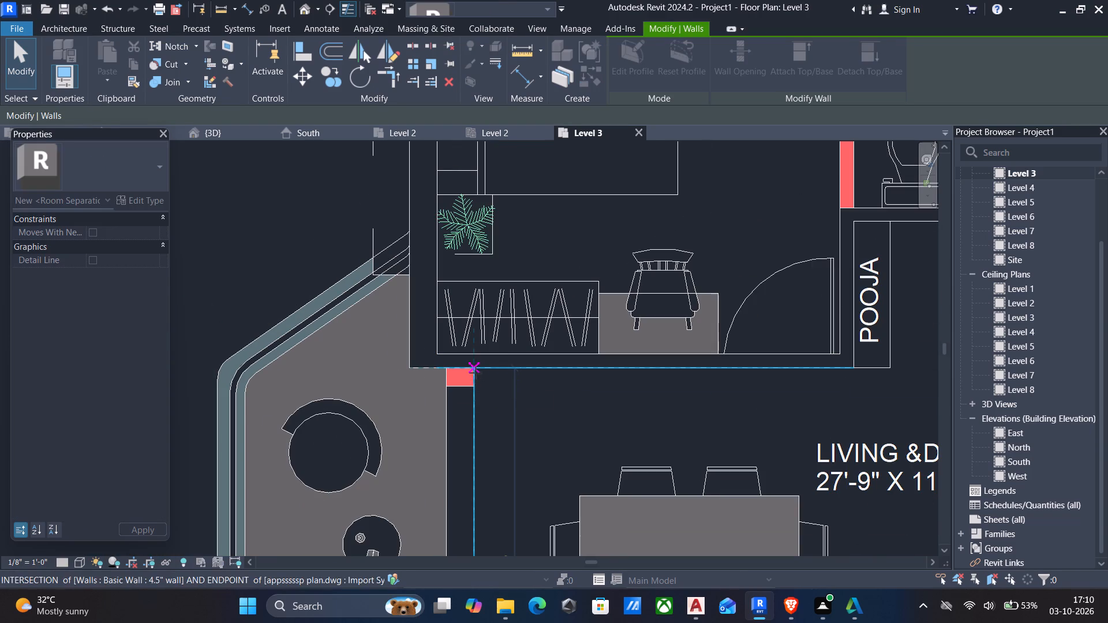
left_click_drag(476, 373, 476, 372)
key("Escape")
scroll(485, 377, "down", 3)
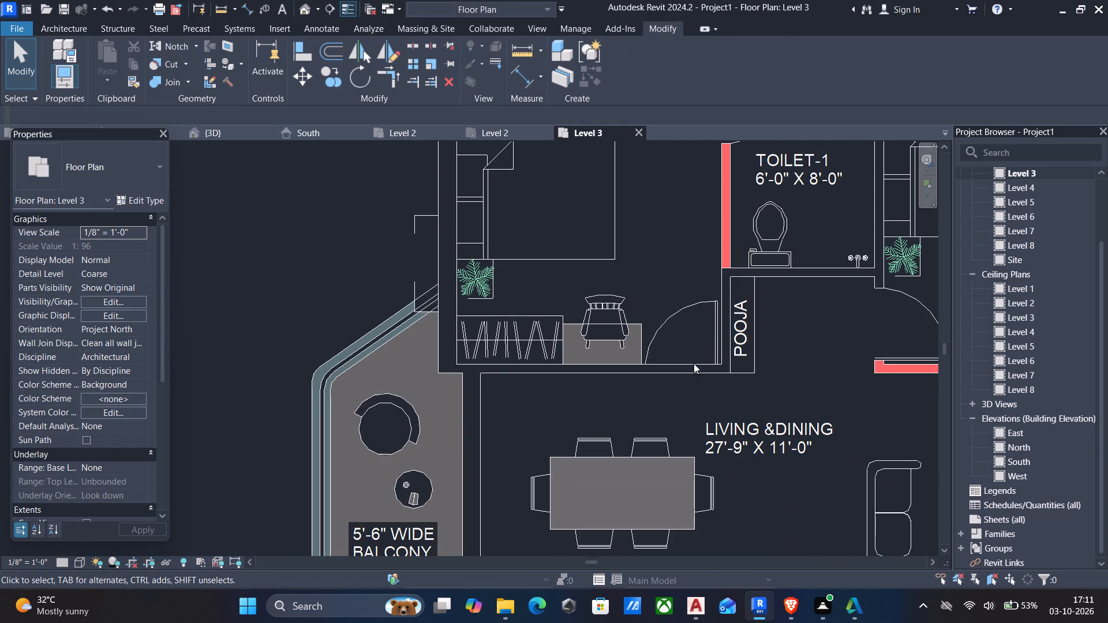
Extend the 4.5" Bedroom-1/Pooja wall along Toilet-1 and across its door opening to the 9" exterior wall.
middle_click_drag(724, 343, 708, 412)
left_click(708, 413)
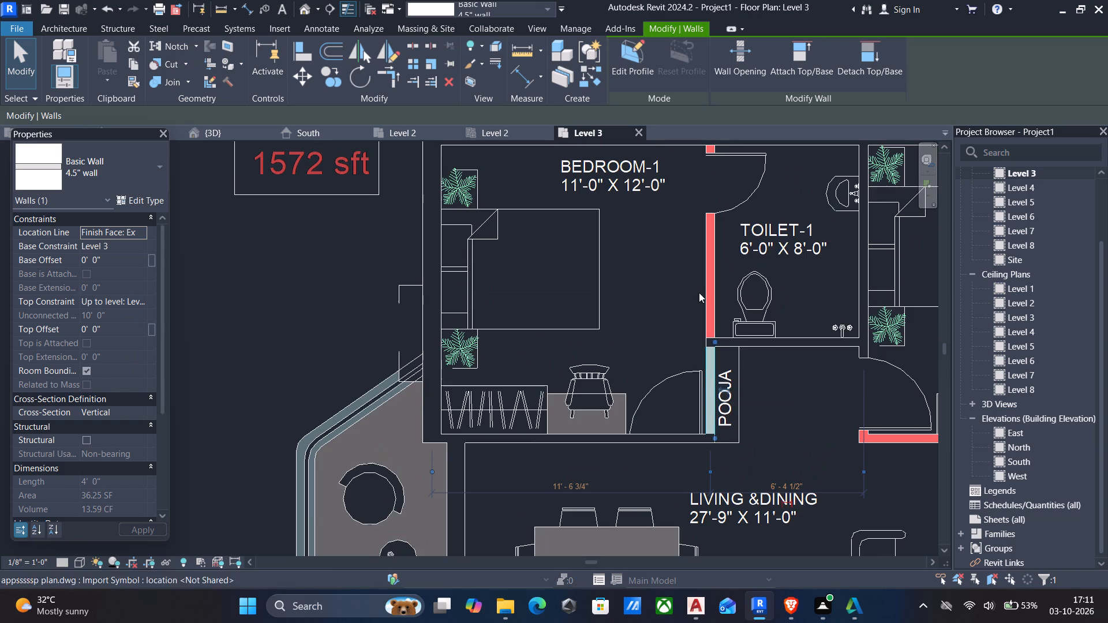
middle_click_drag(697, 290, 657, 386)
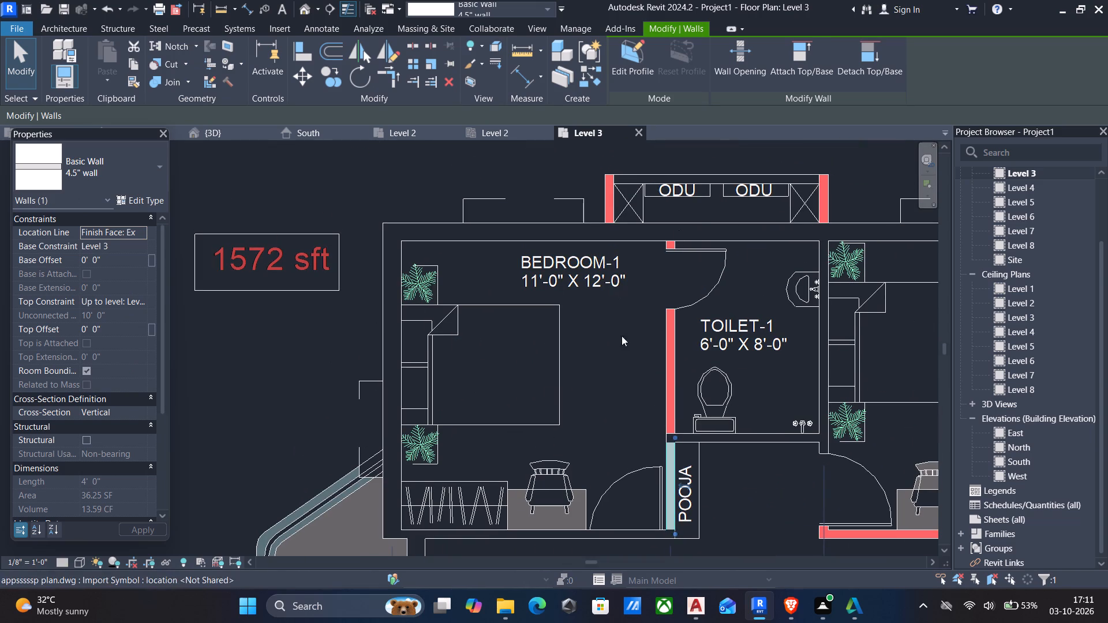
left_click_drag(673, 437, 661, 319)
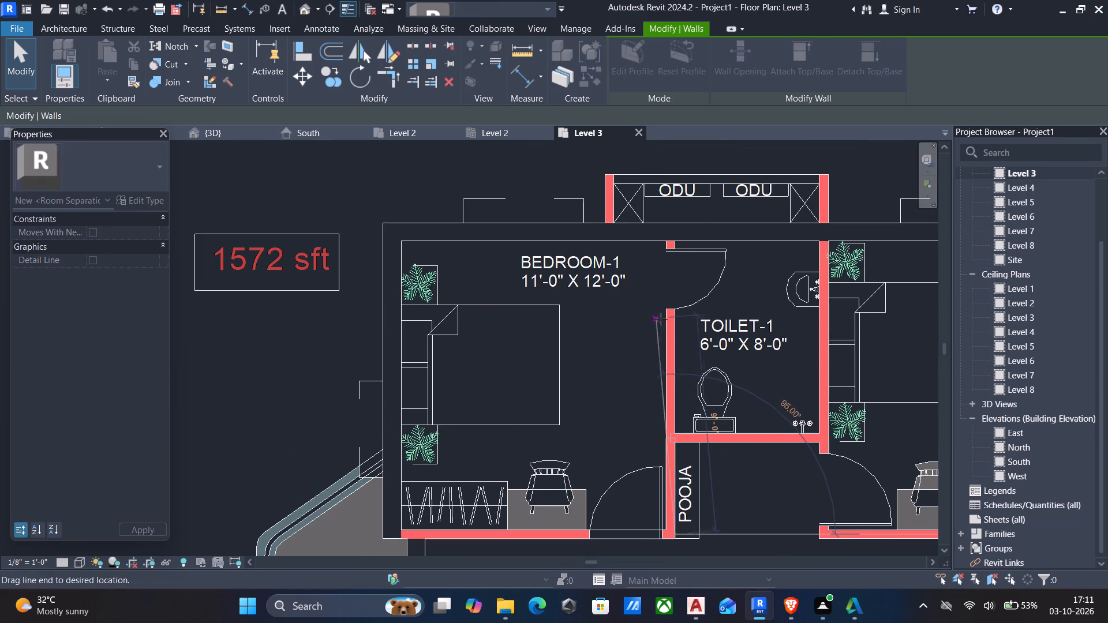
left_click_drag(661, 319, 679, 247)
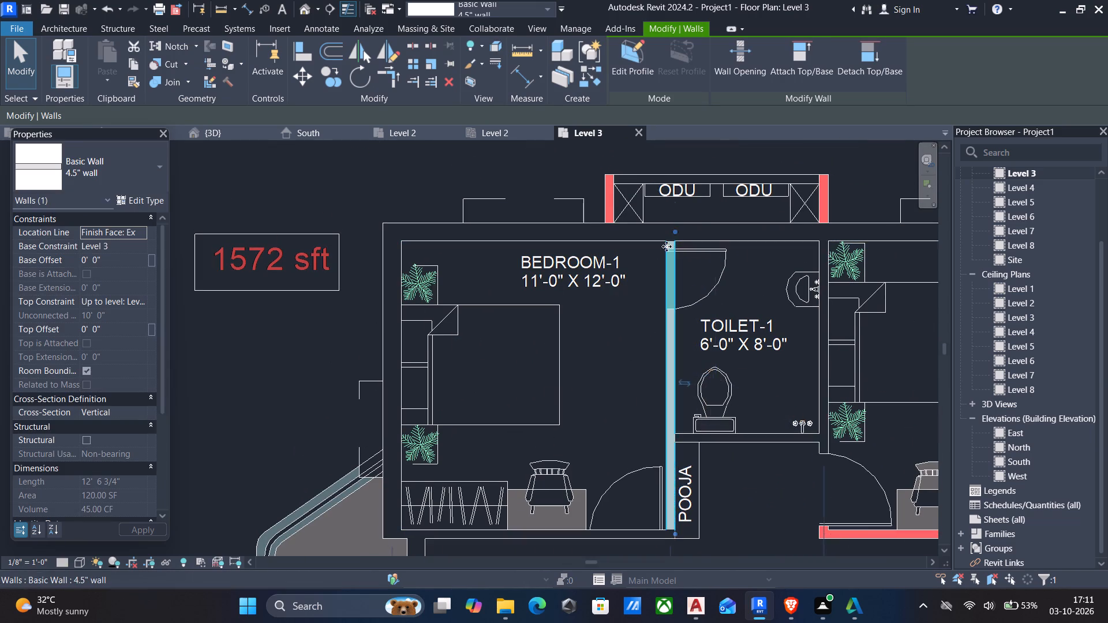
scroll(633, 271, "down", 4)
middle_click_drag(619, 340, 648, 291)
key("Escape")
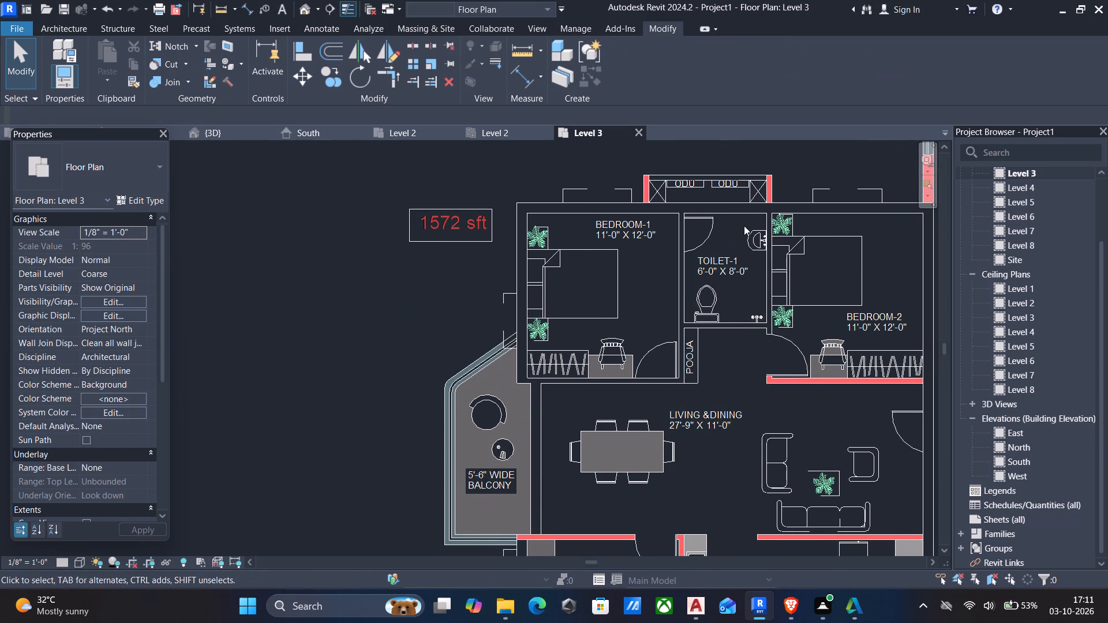
Place a 4.5" wall along the plan line between Bedroom-2 and Living & Dining.
scroll(723, 332, "down", 3)
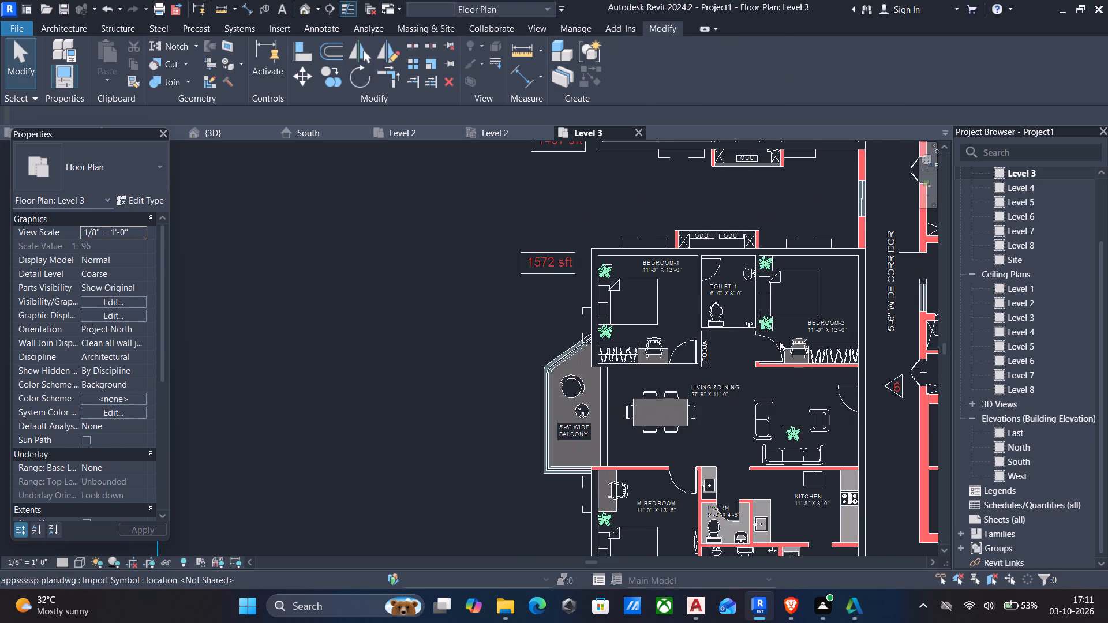
left_click(754, 318)
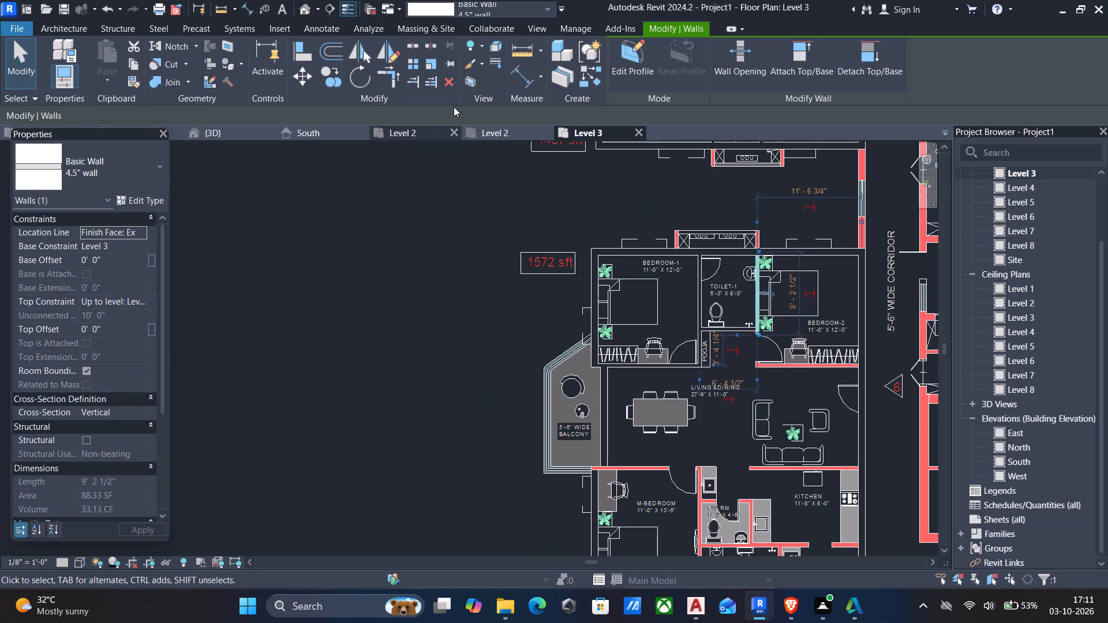
key("Escape")
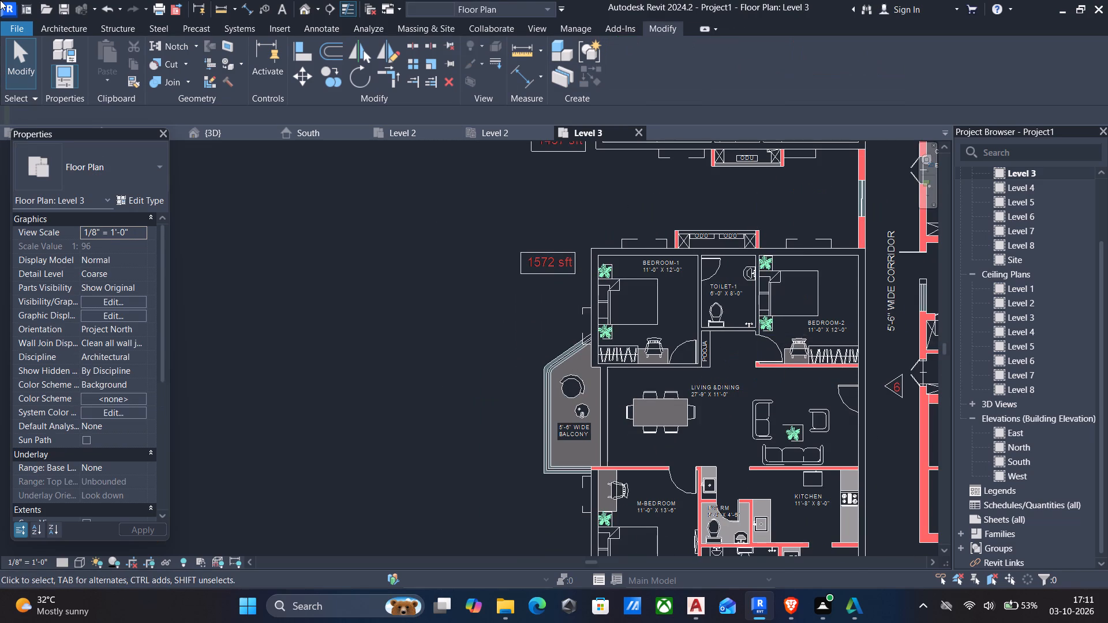
type("wa")
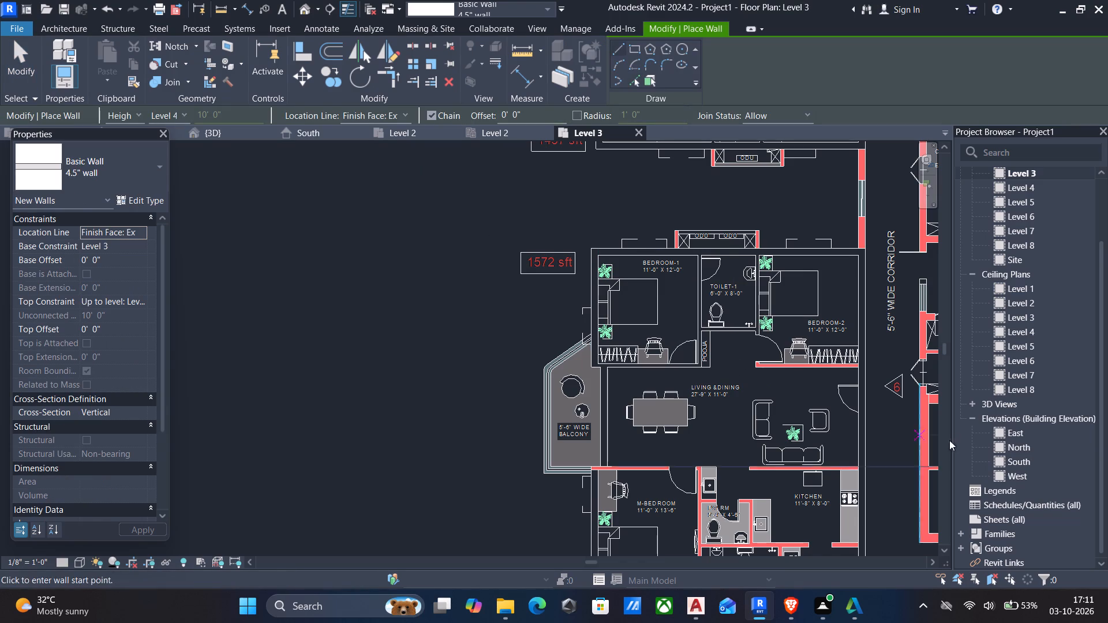
left_click(635, 77)
scroll(828, 367, "up", 4)
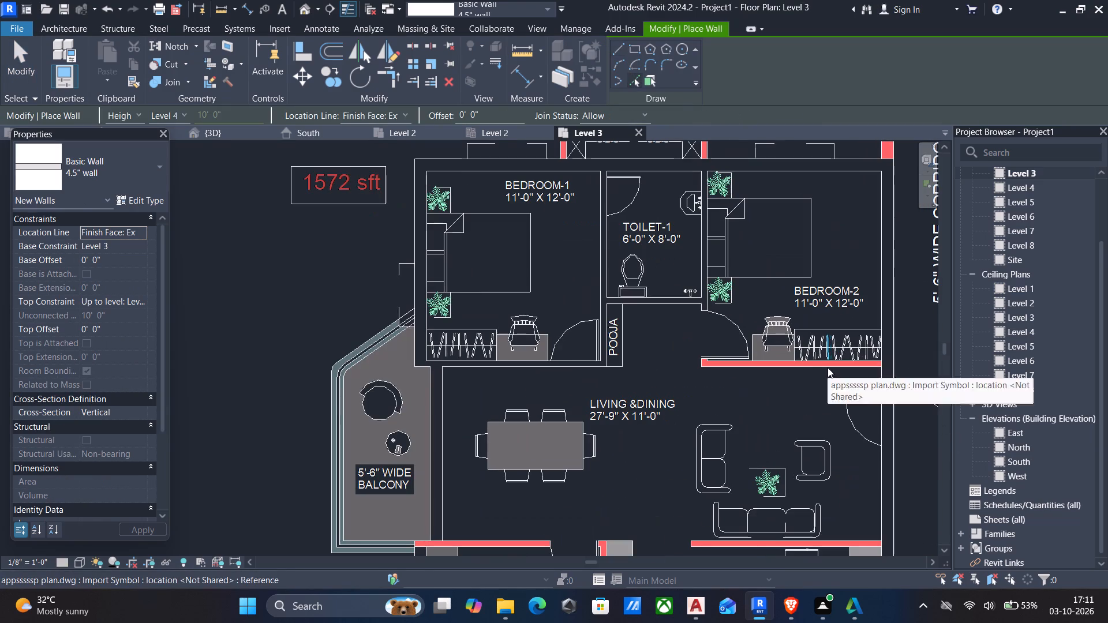
scroll(788, 362, "up", 7)
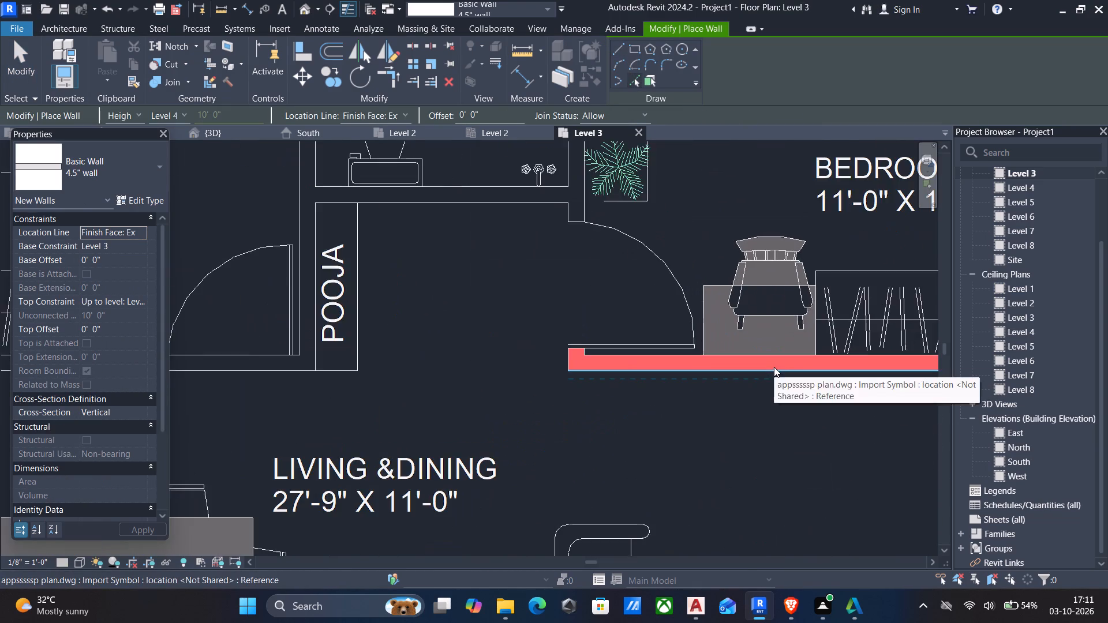
scroll(772, 366, "up", 4)
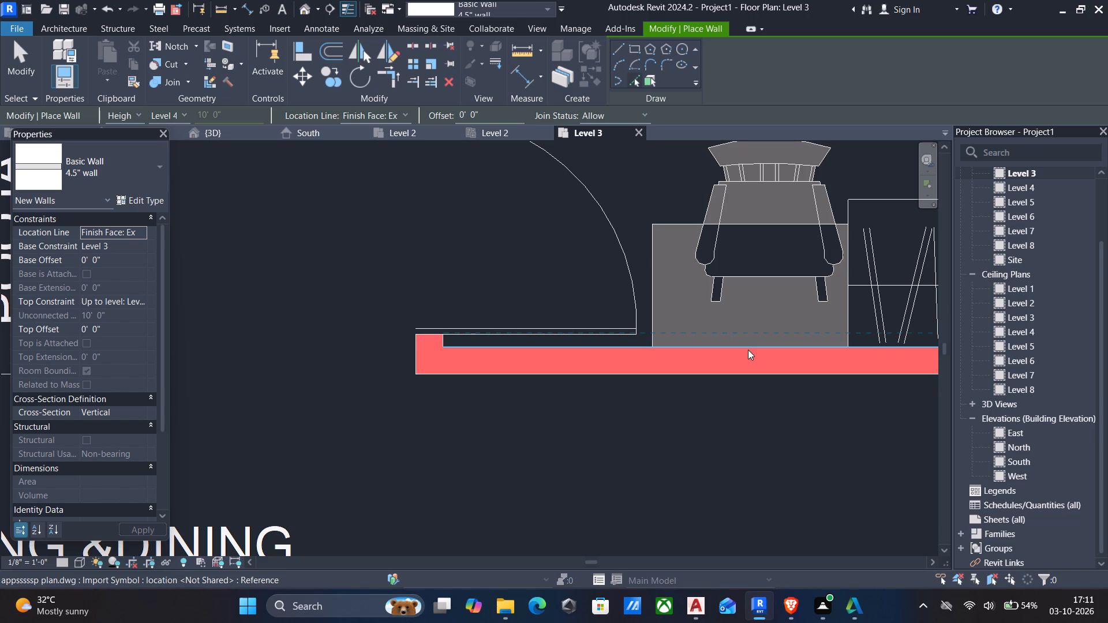
middle_click_drag(744, 360, 578, 352)
scroll(583, 352, "down", 1)
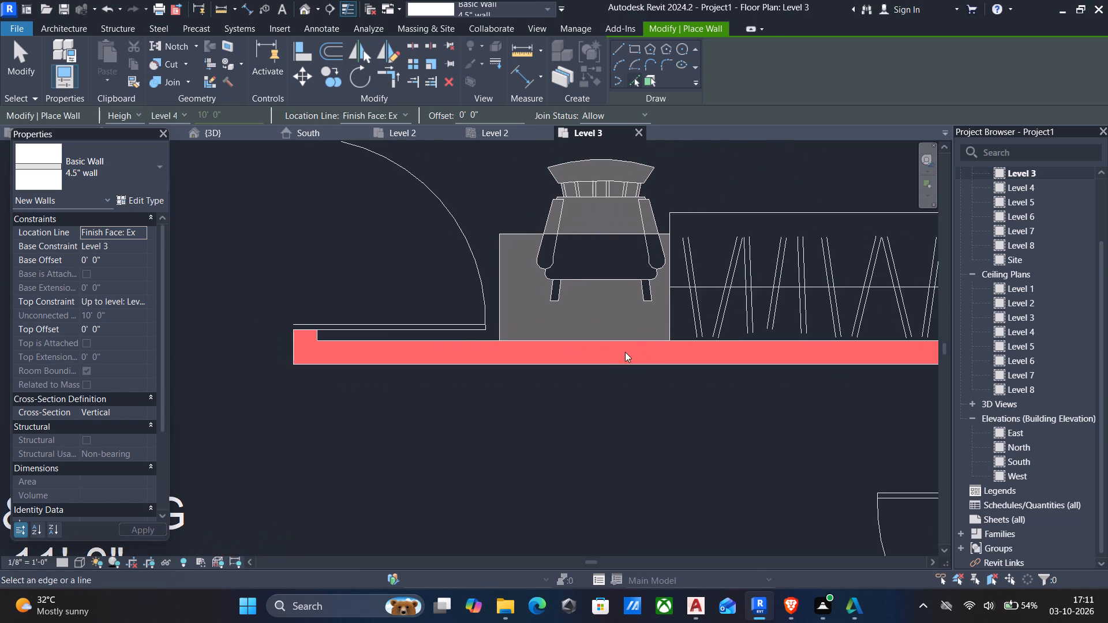
left_click(656, 366)
scroll(639, 374, "down", 4)
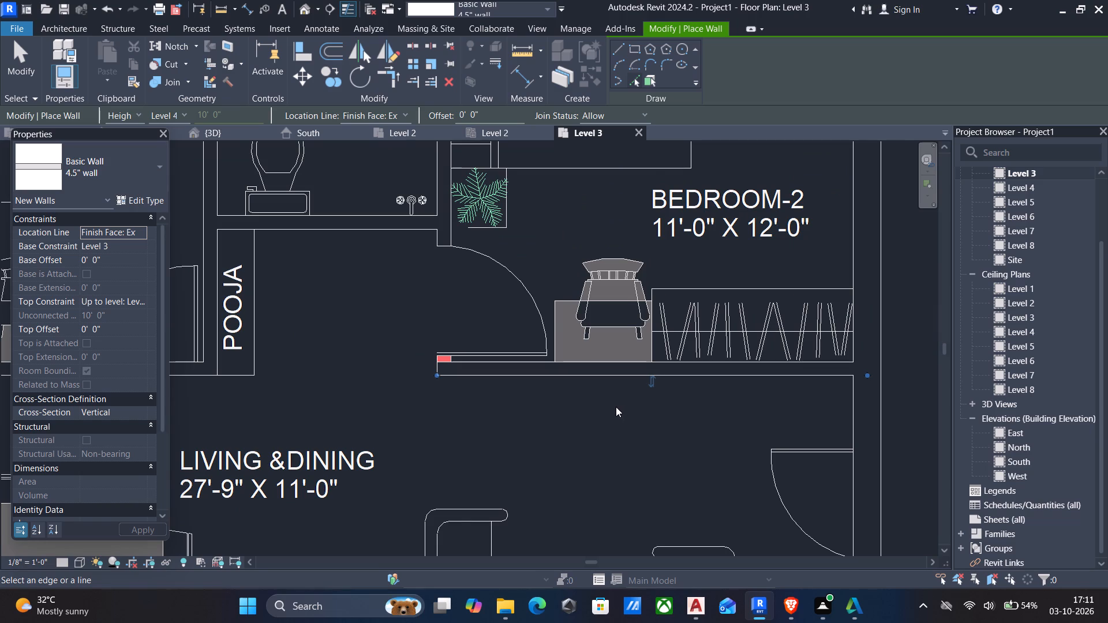
key("Escape")
Trim/extend Bedroom-2's living-side 4.5" wall and the Toilet-1/Bedroom-2 wall to a corner across the door opening.
scroll(613, 409, "down", 3)
middle_click(615, 412)
type("tr")
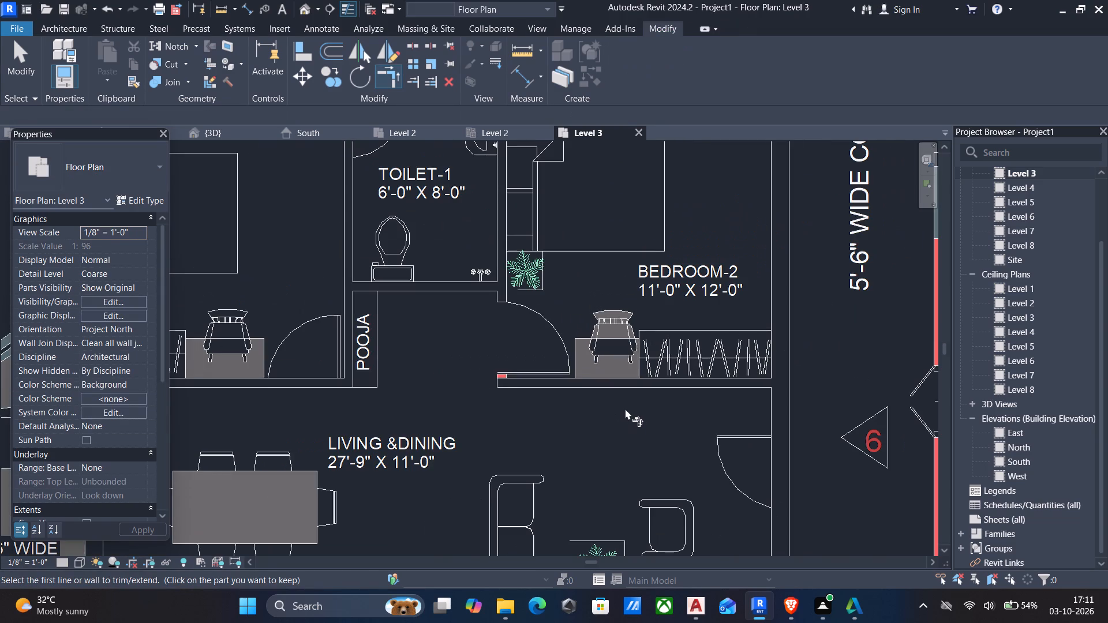
left_click(624, 381)
left_click(504, 277)
scroll(524, 331, "down", 4)
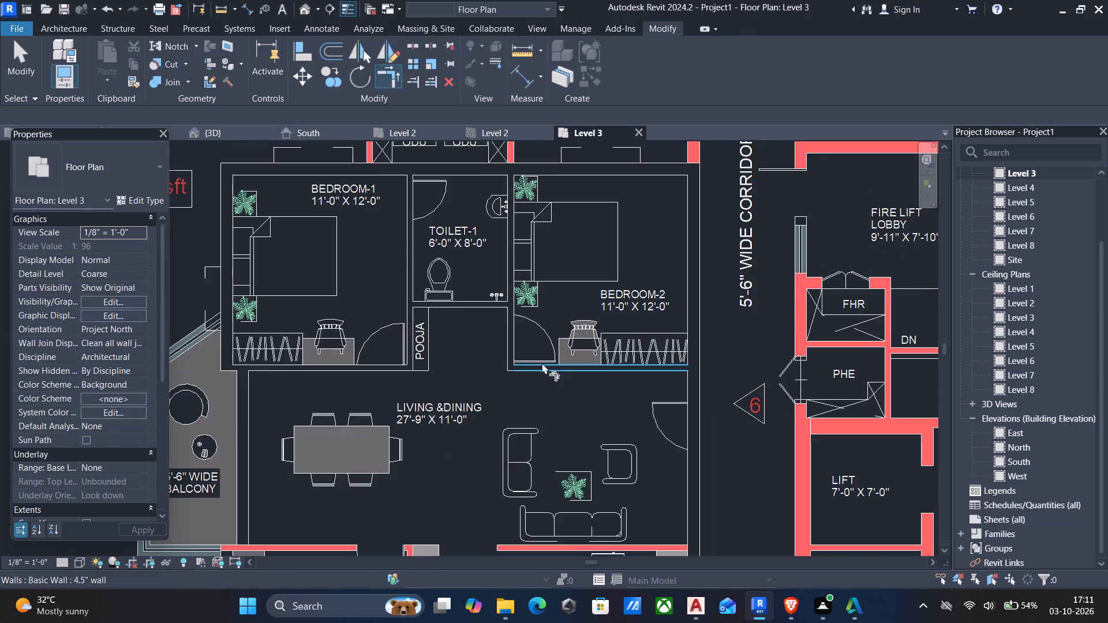
Place a 4.5" wall along the plan line between M-Bedroom and Living & Dining.
key("Escape")
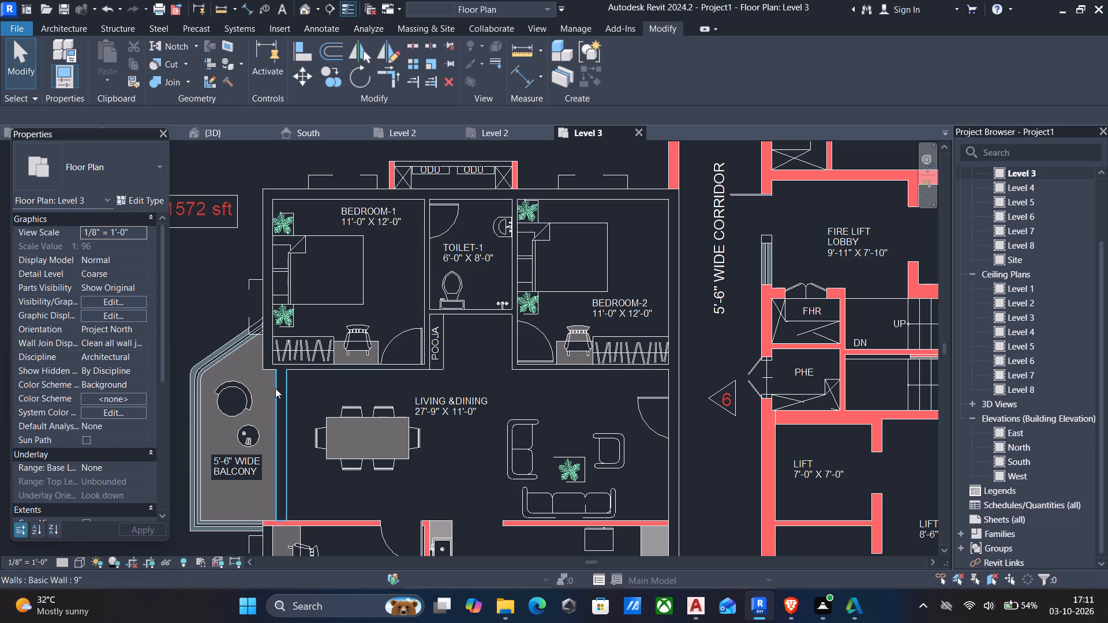
scroll(292, 406, "down", 2)
middle_click_drag(294, 412, 402, 344)
middle_click_drag(420, 419, 484, 372)
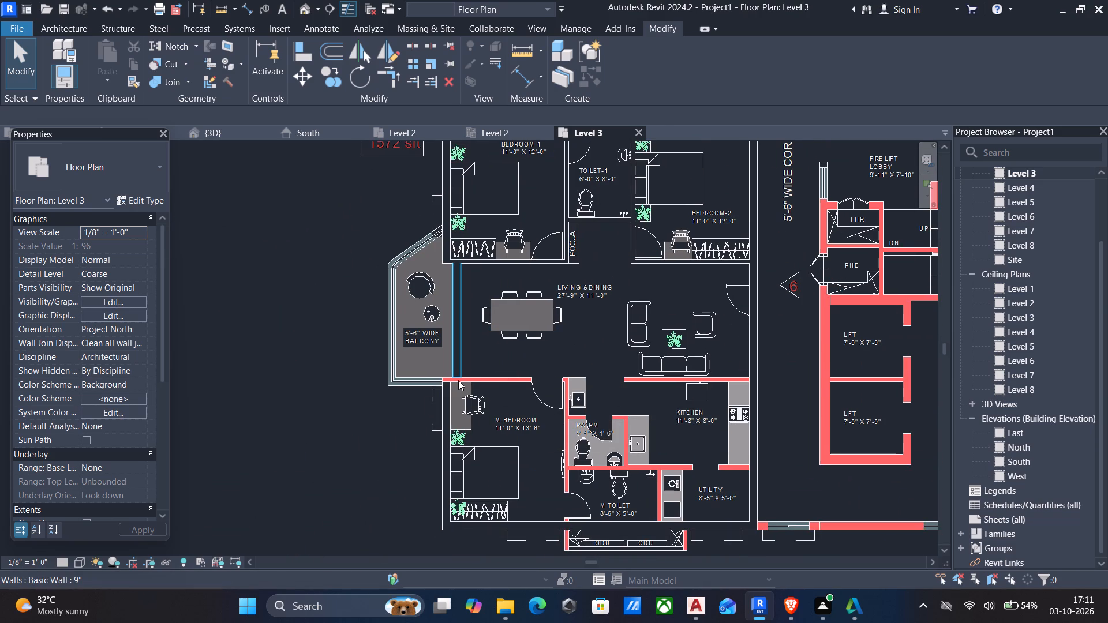
type("wa")
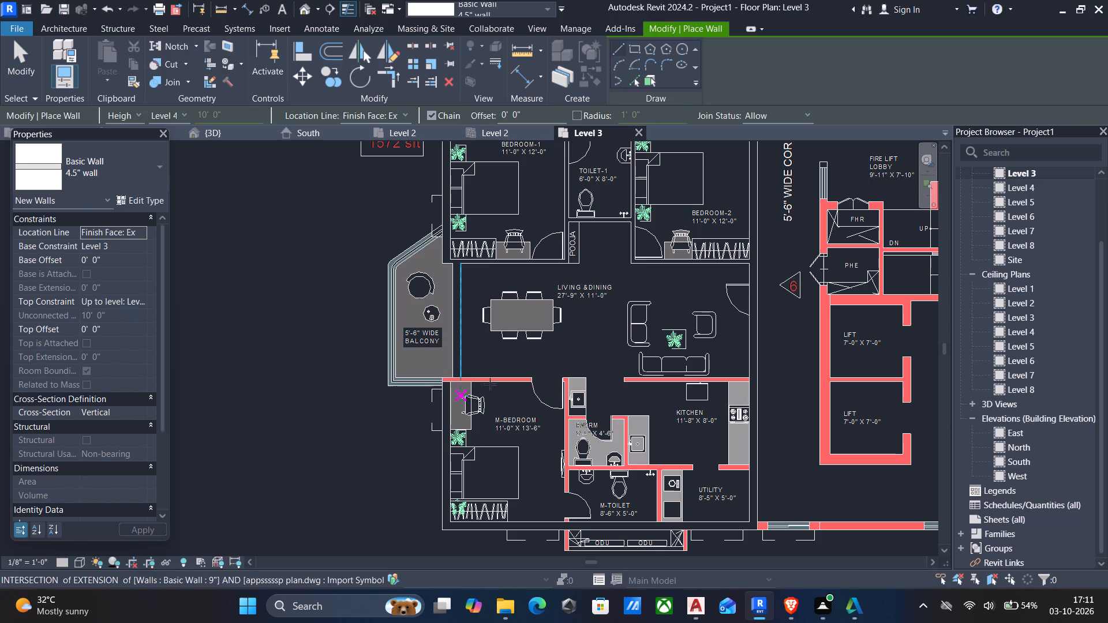
left_click(637, 80)
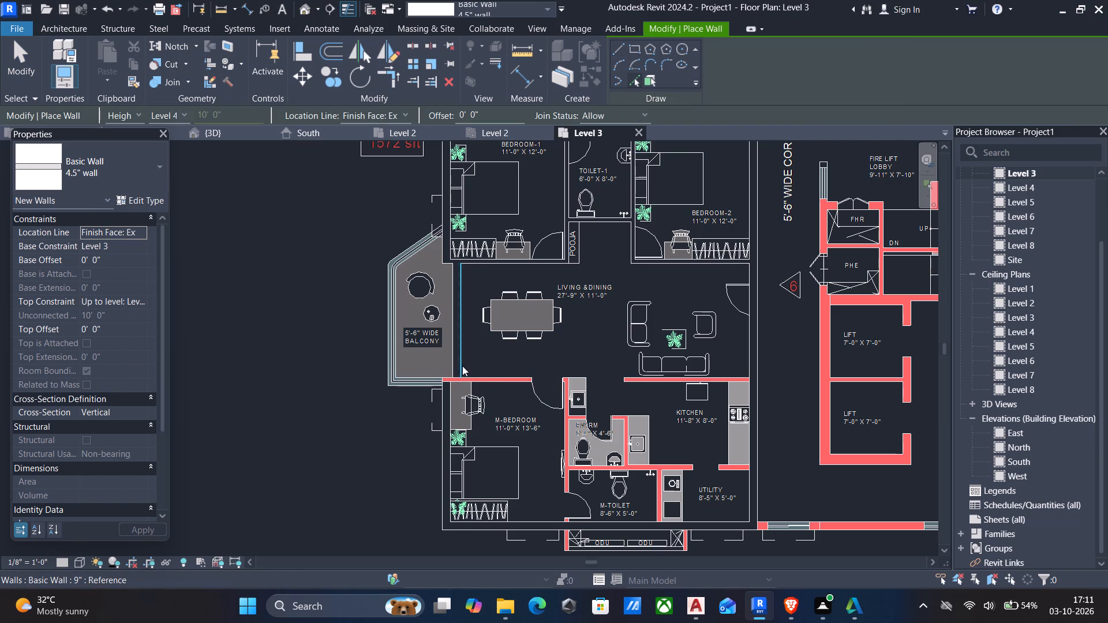
scroll(496, 379, "up", 8)
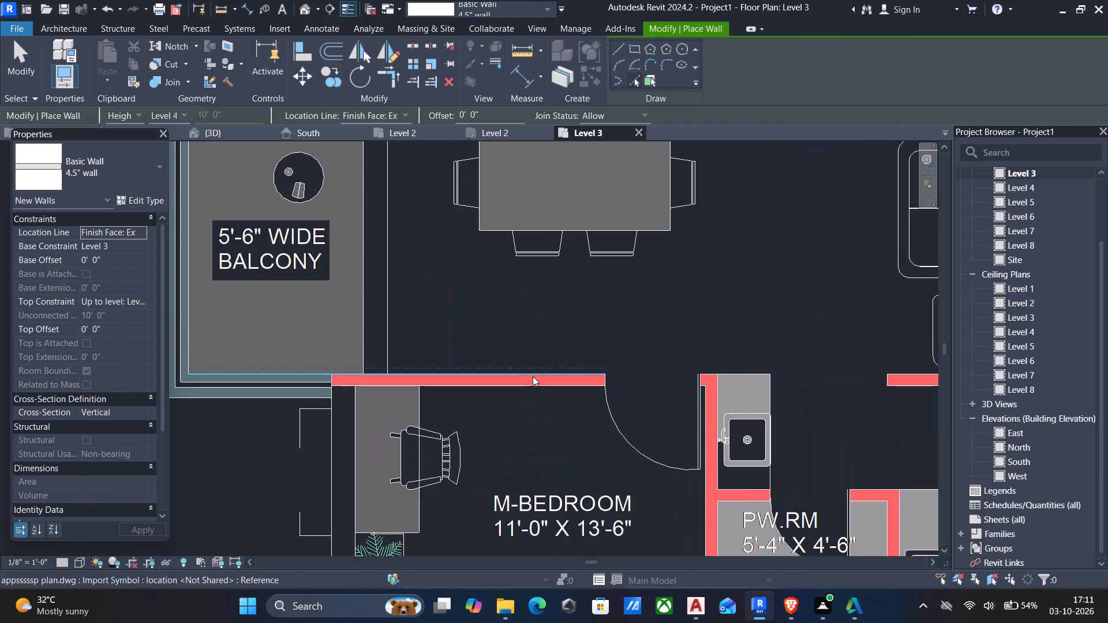
scroll(533, 376, "up", 5)
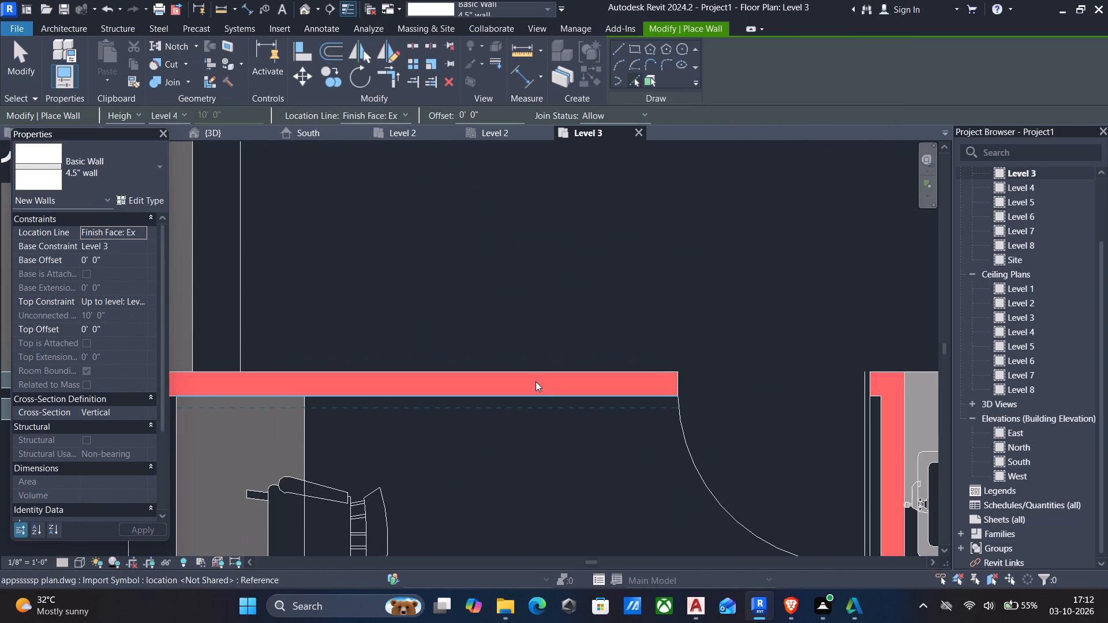
left_click(536, 381)
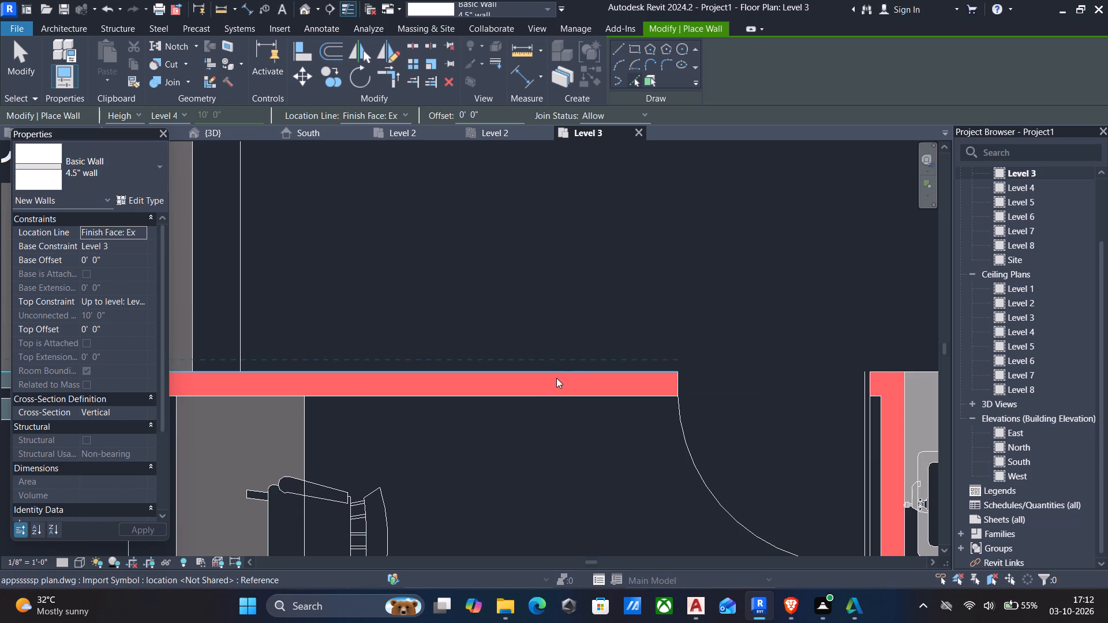
left_click(556, 370)
scroll(555, 381, "down", 8)
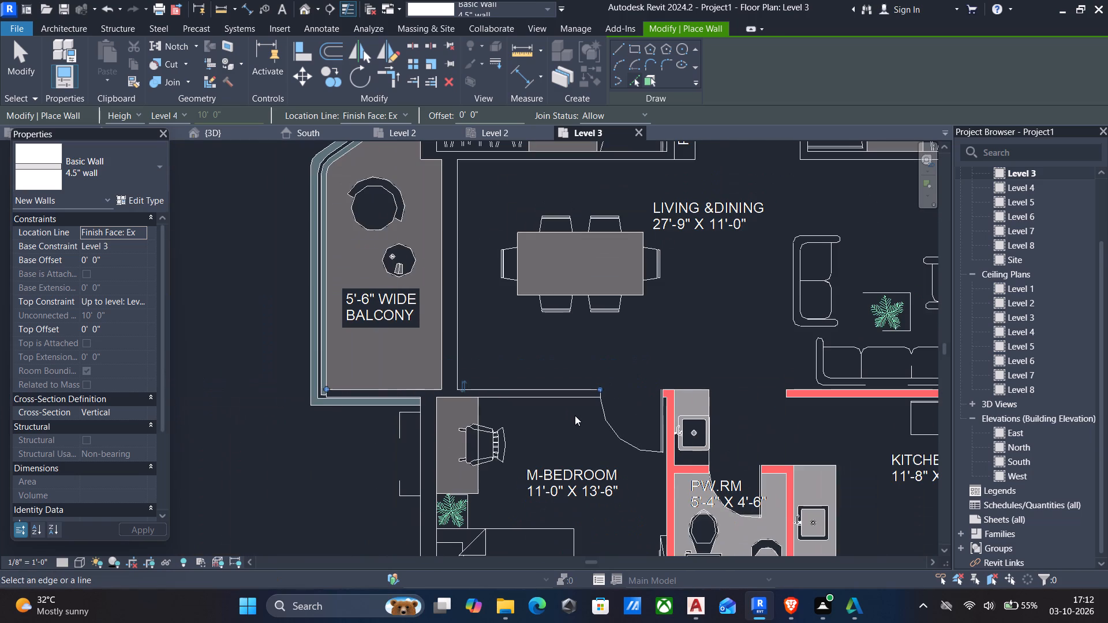
middle_click_drag(582, 421, 455, 415)
scroll(536, 417, "down", 1)
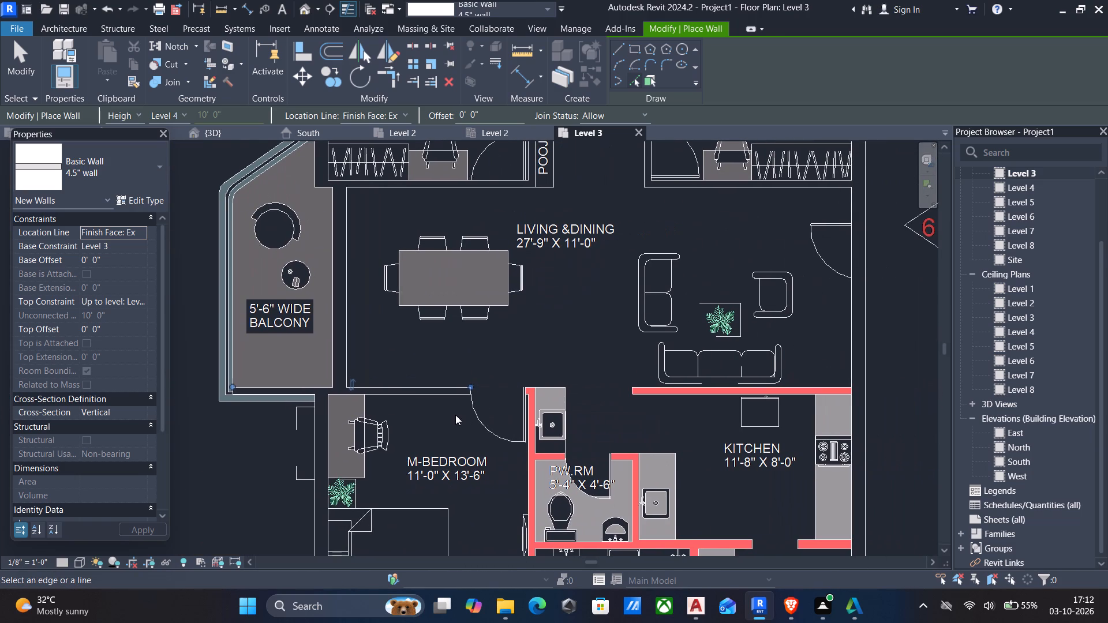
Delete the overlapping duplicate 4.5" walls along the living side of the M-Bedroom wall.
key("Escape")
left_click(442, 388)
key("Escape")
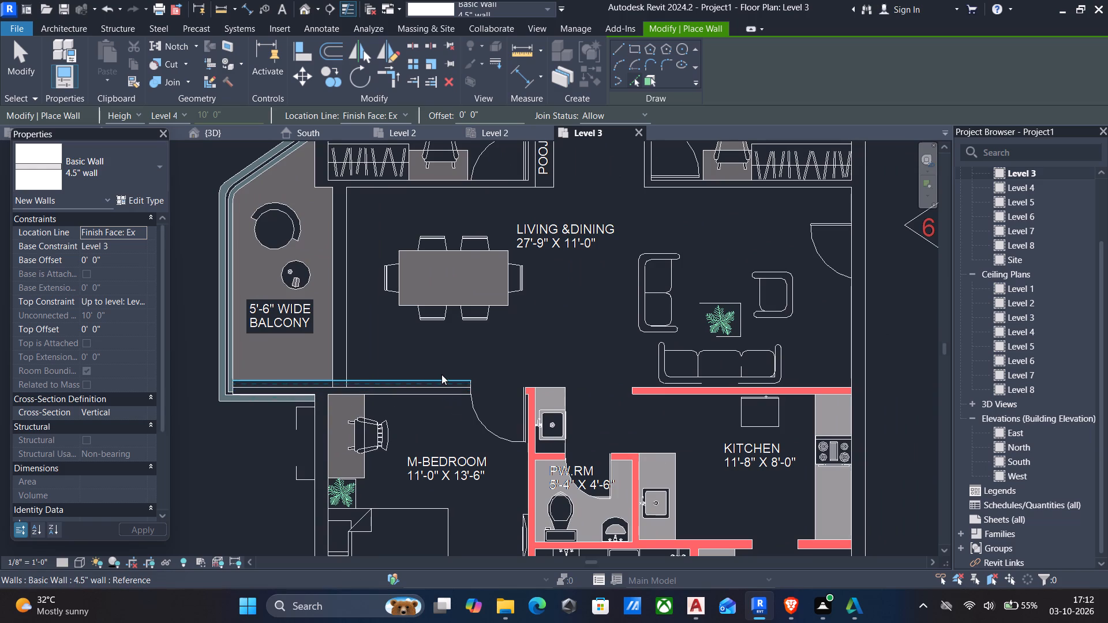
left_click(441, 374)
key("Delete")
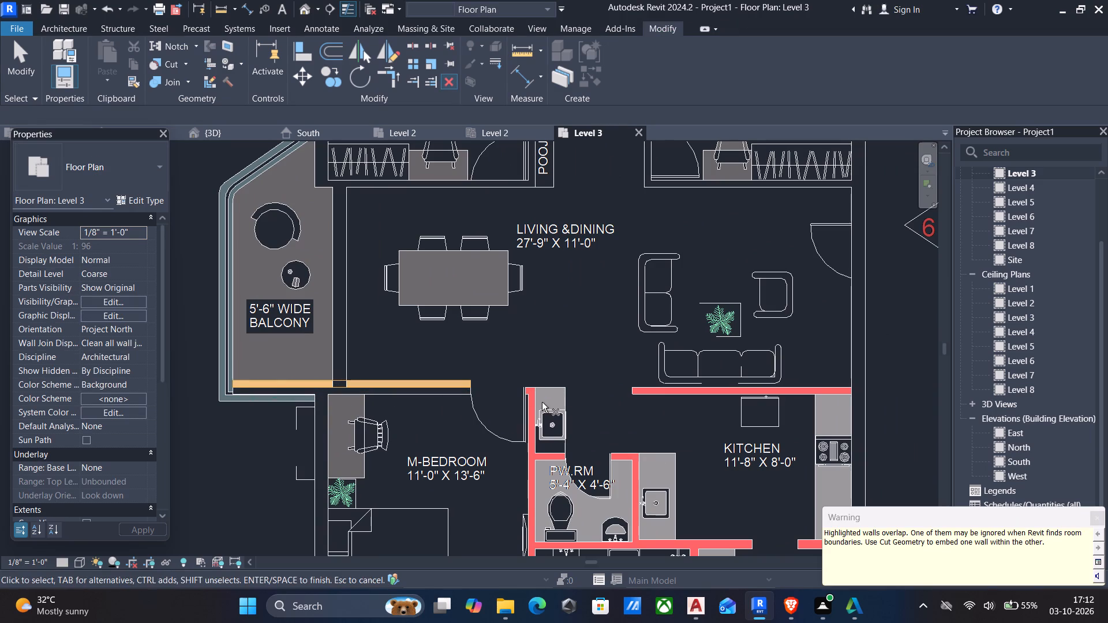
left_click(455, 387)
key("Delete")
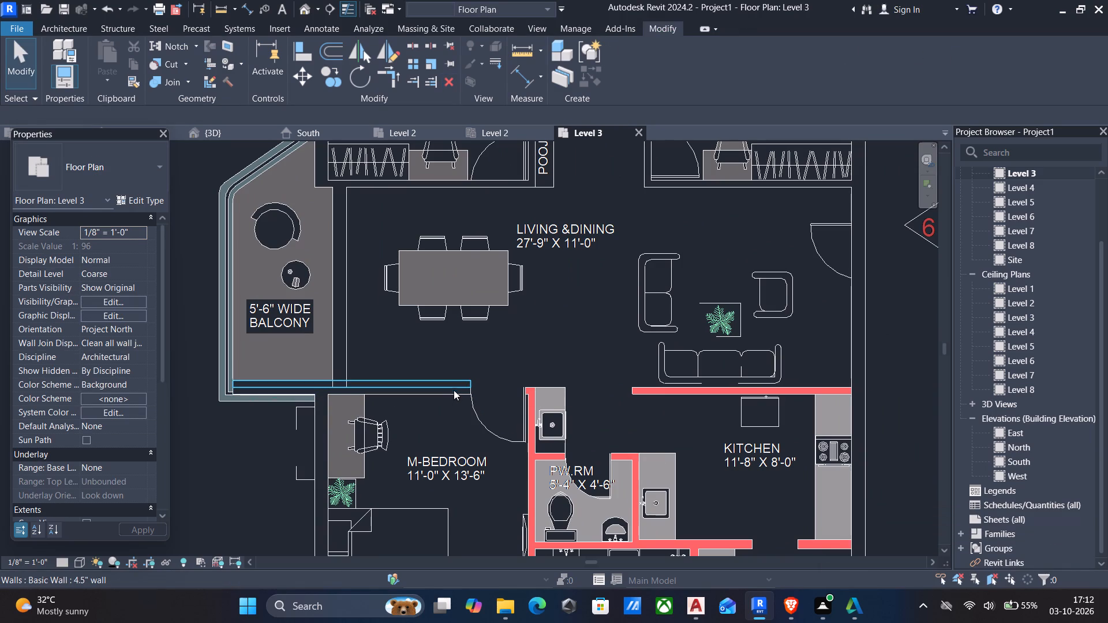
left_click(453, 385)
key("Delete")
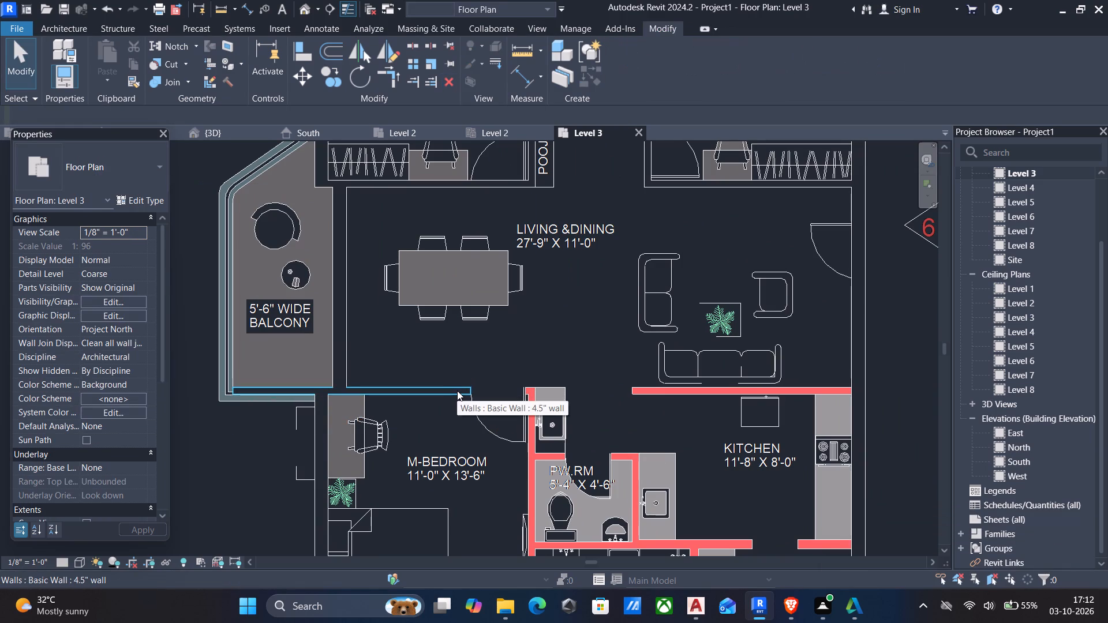
Stretch the 4.5" M-Bedroom/Living wall across the door opening and along the Kitchen to the 9" corridor-side wall.
left_click(457, 391)
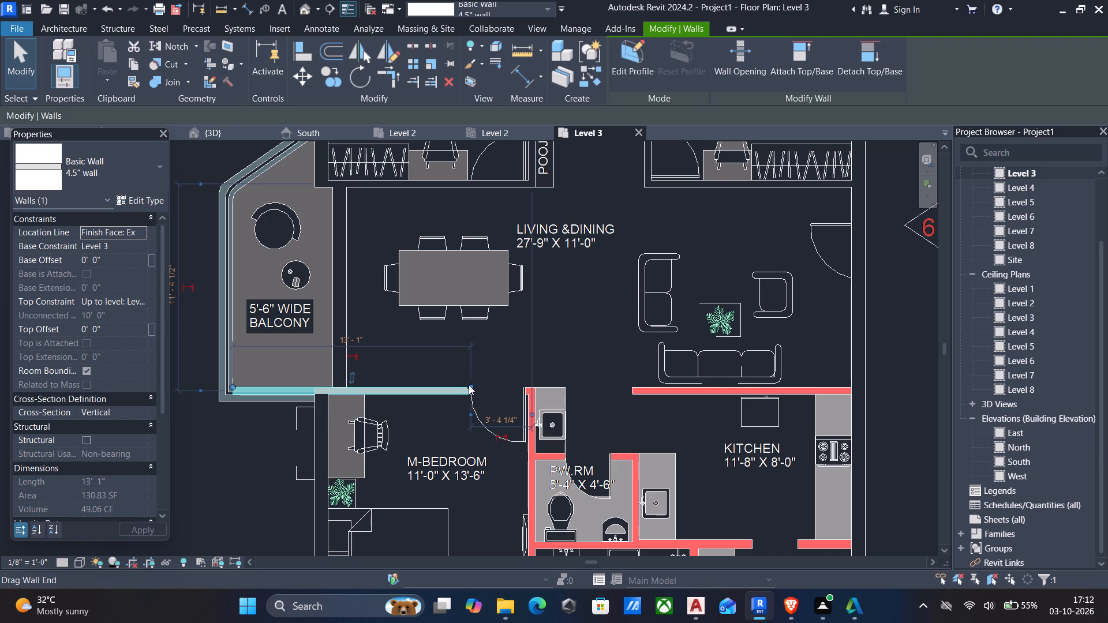
left_click_drag(469, 385, 836, 383)
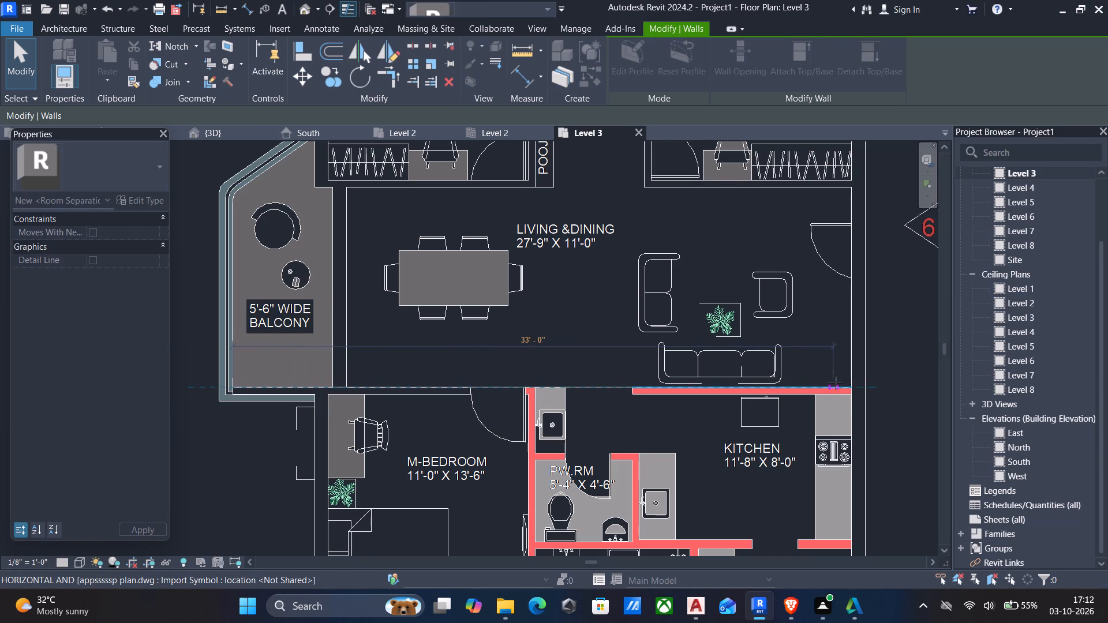
left_click_drag(836, 383, 853, 387)
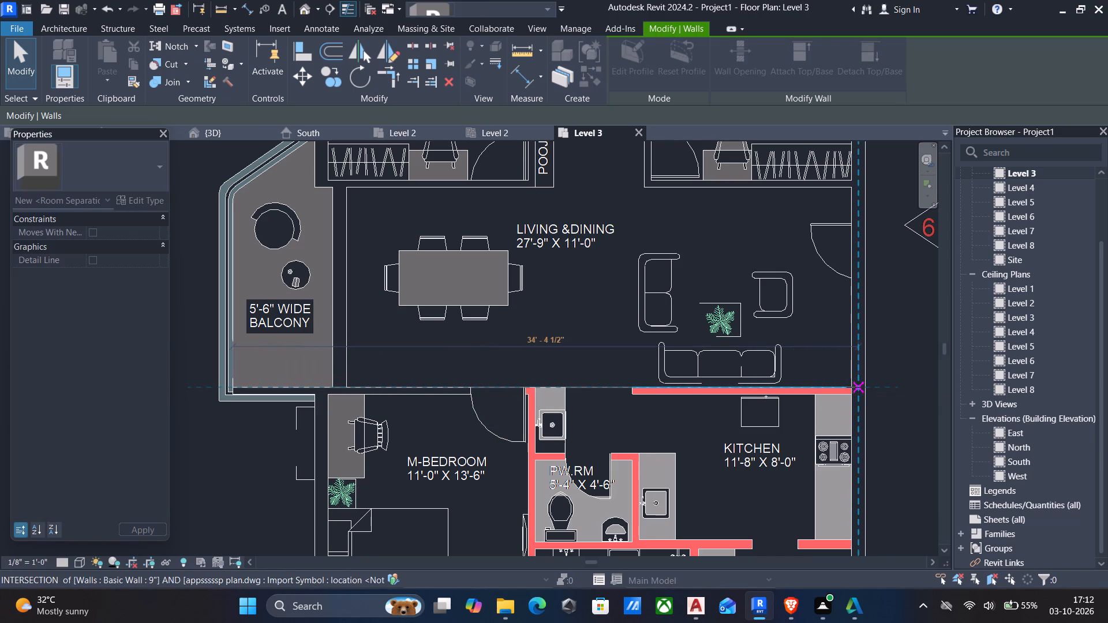
left_click_drag(853, 387, 850, 388)
key("Escape")
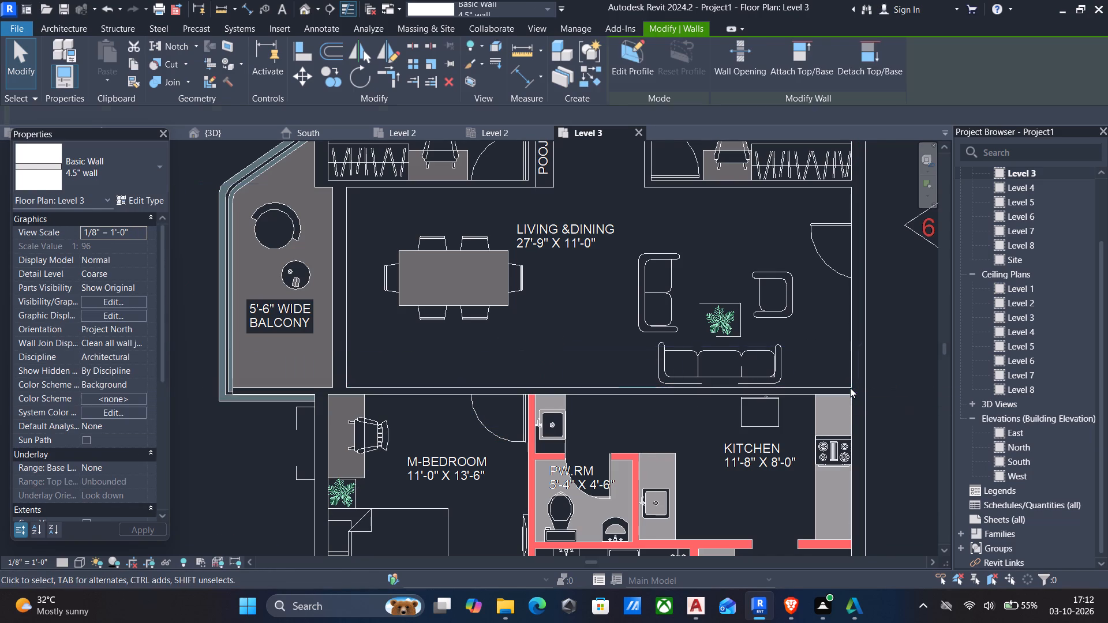
Place a 4.5" wall along the plan line separating M-Bedroom from the powder room and M-Toilet.
scroll(428, 327, "down", 4)
middle_click_drag(523, 443, 570, 317)
scroll(570, 317, "up", 2)
scroll(501, 296, "up", 1)
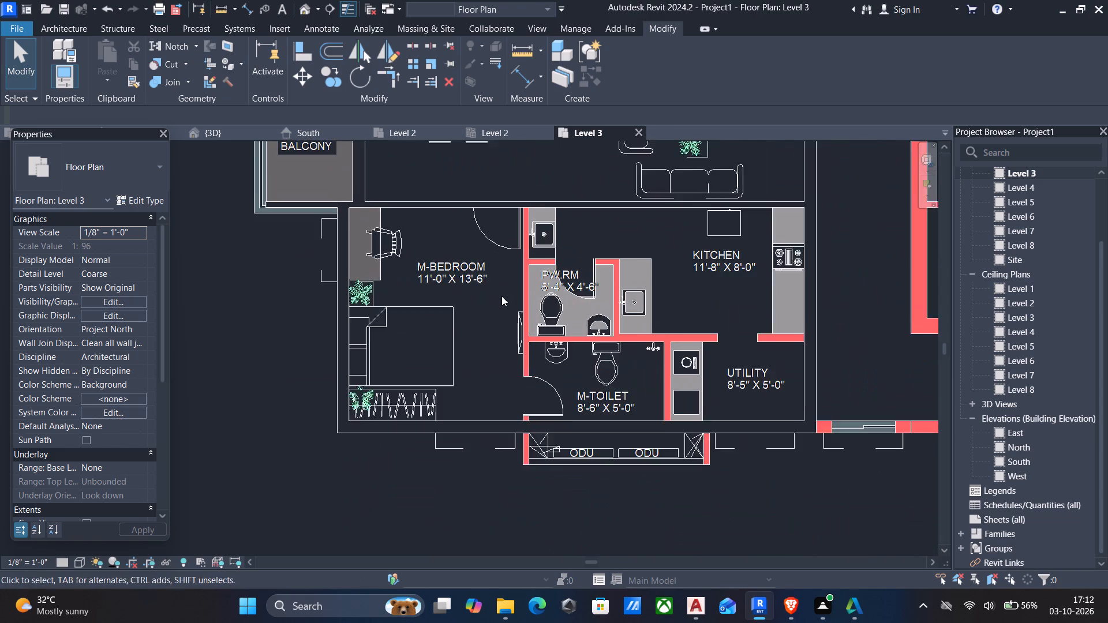
scroll(501, 296, "up", 1)
middle_click_drag(500, 296, 468, 301)
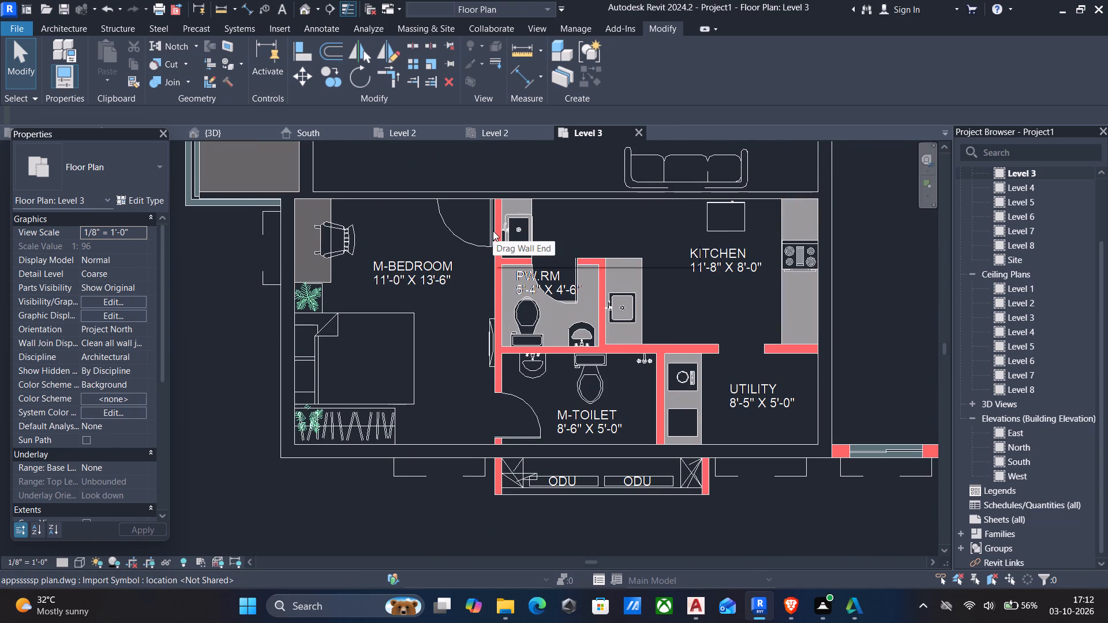
type("wa")
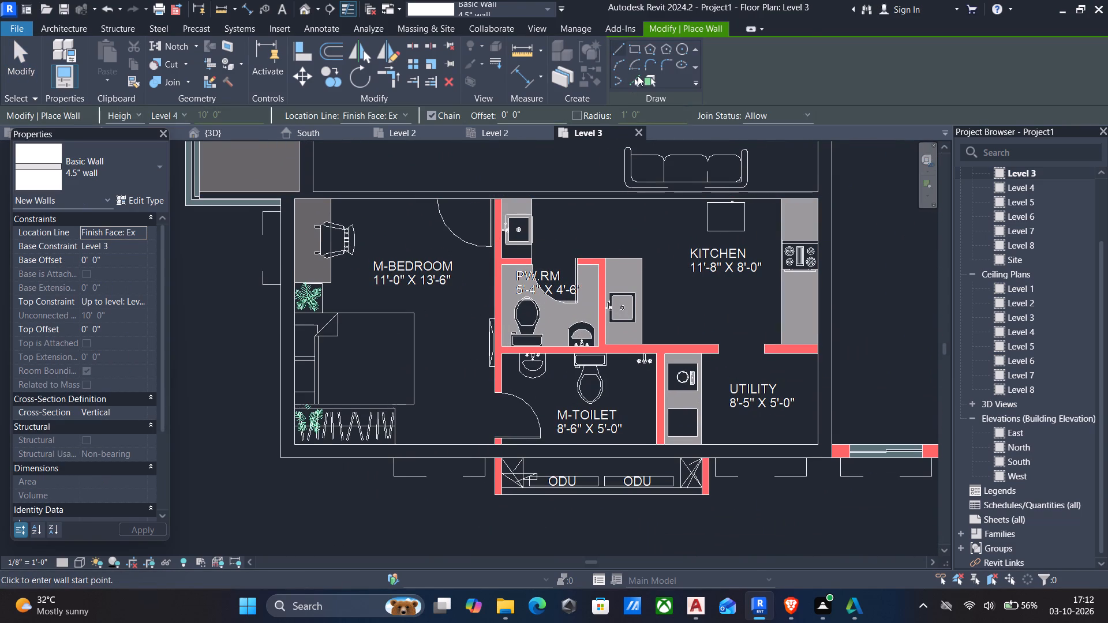
left_click(635, 77)
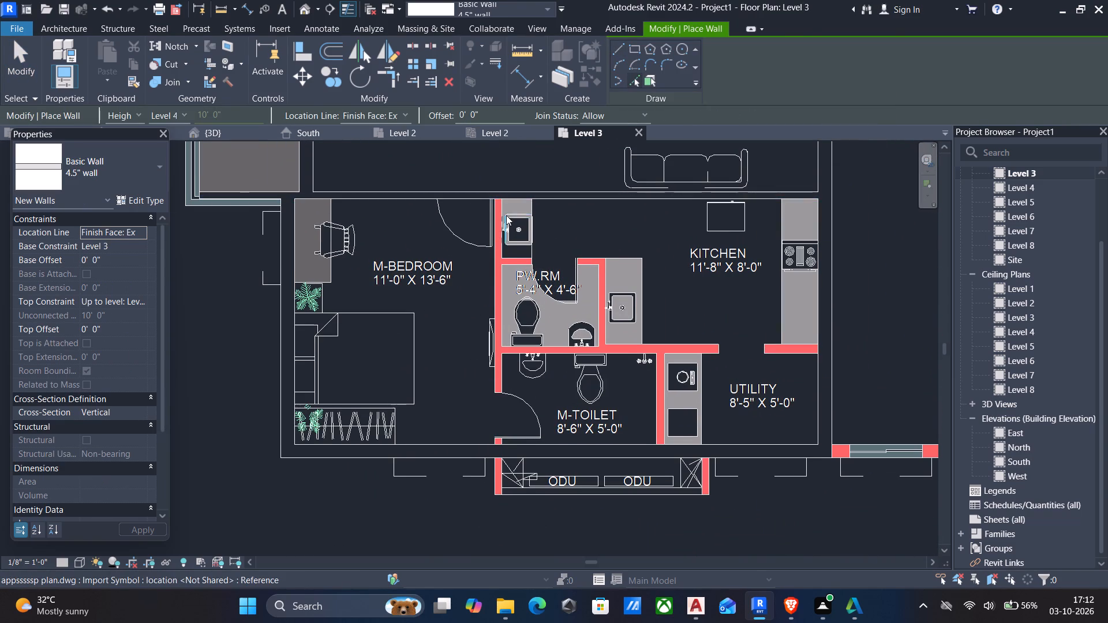
scroll(506, 215, "up", 11)
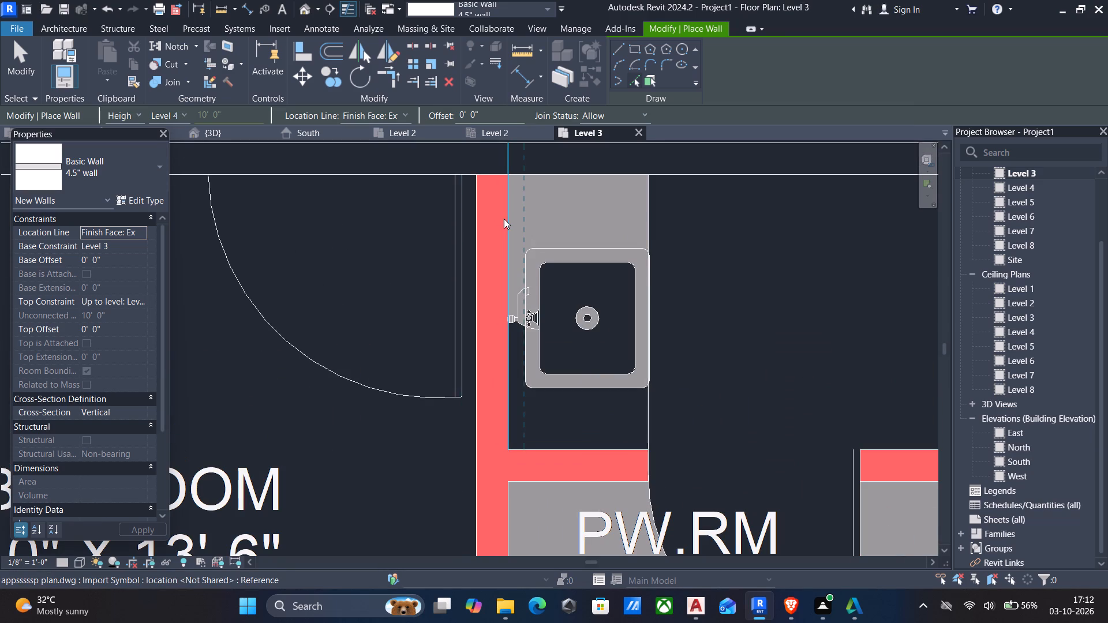
scroll(504, 219, "up", 4)
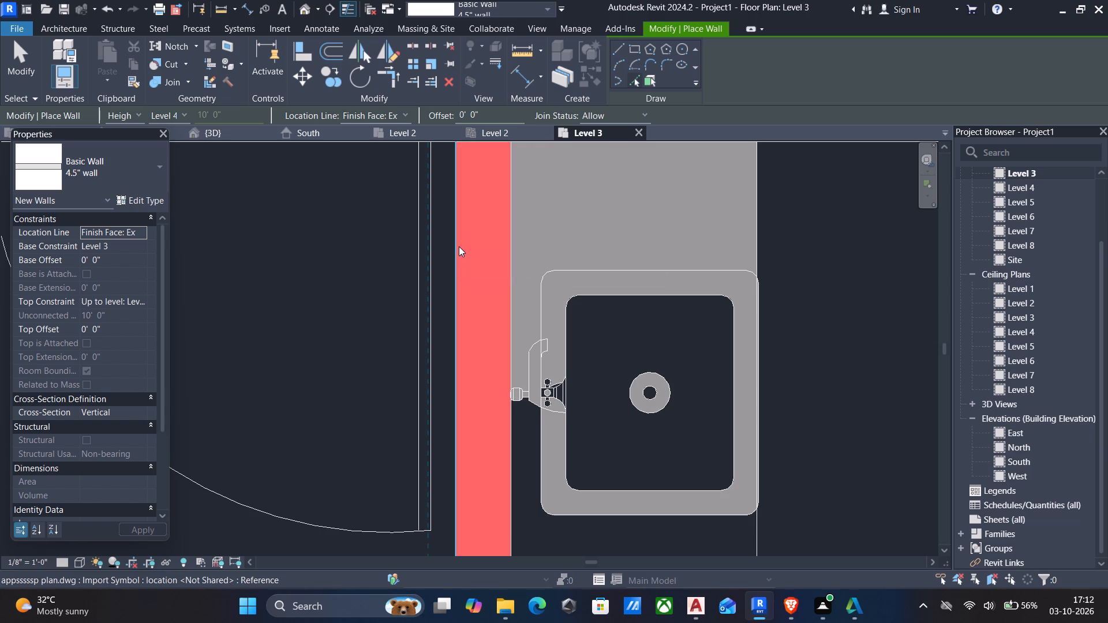
scroll(459, 246, "down", 1)
middle_click_drag(521, 258, 486, 272)
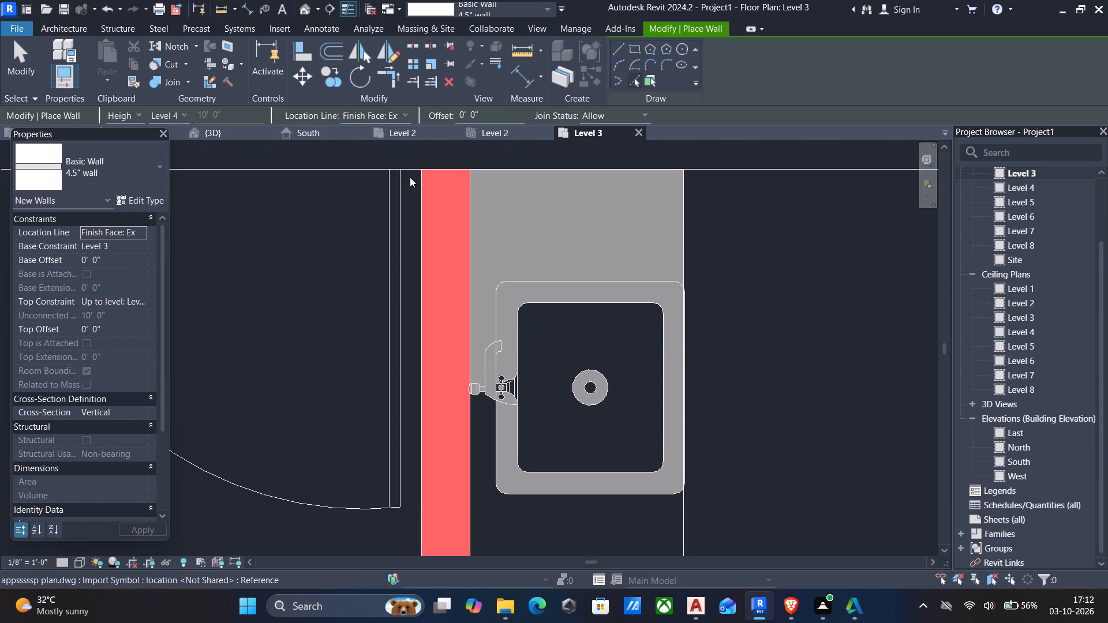
middle_click_drag(440, 171, 438, 234)
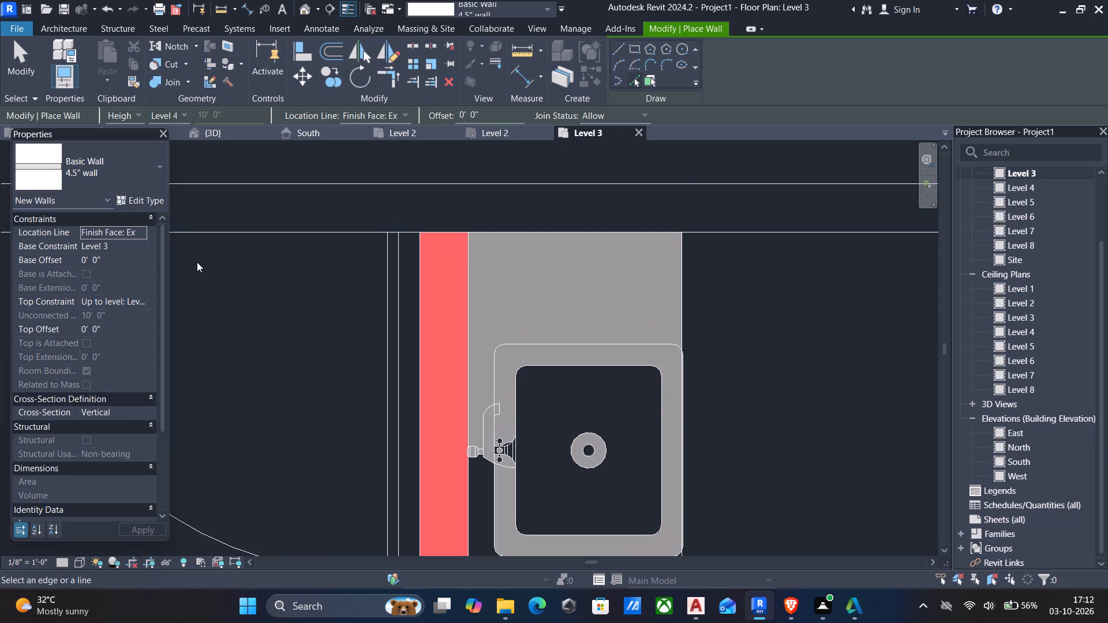
scroll(451, 241, "down", 8)
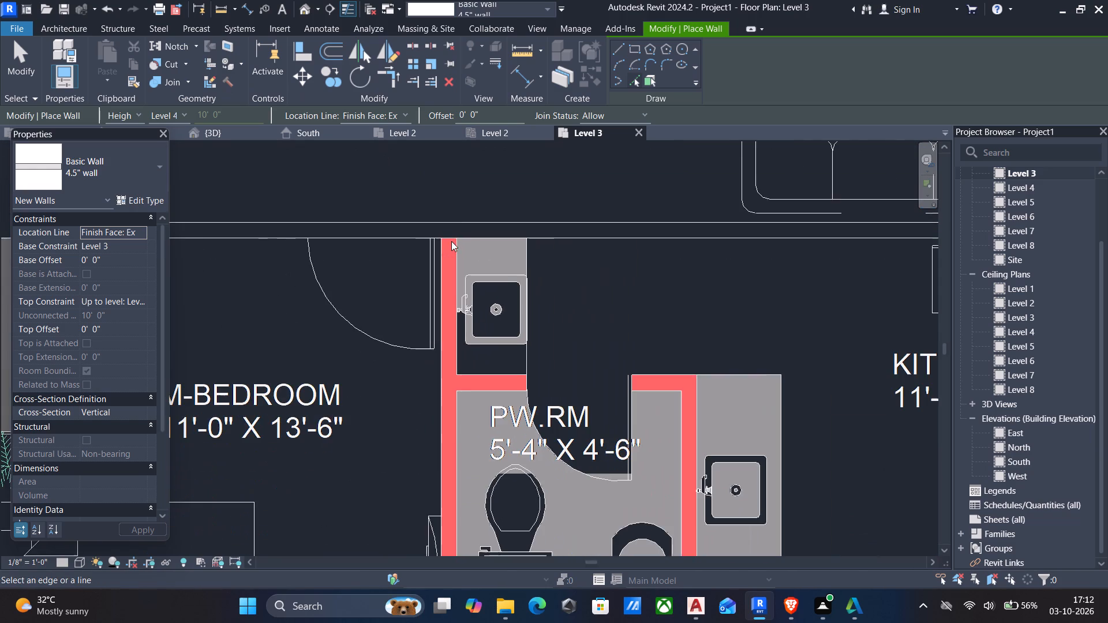
middle_click_drag(451, 241, 455, 208)
scroll(449, 391, "down", 3)
middle_click_drag(444, 400, 455, 329)
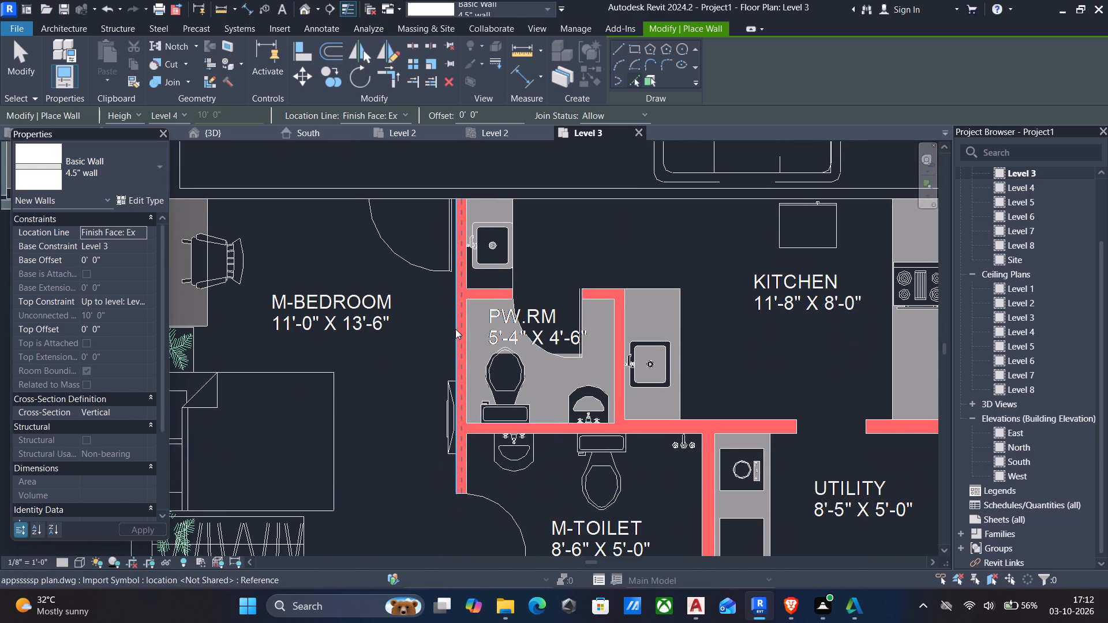
left_click(455, 329)
scroll(477, 395, "down", 3)
middle_click_drag(479, 394, 468, 304)
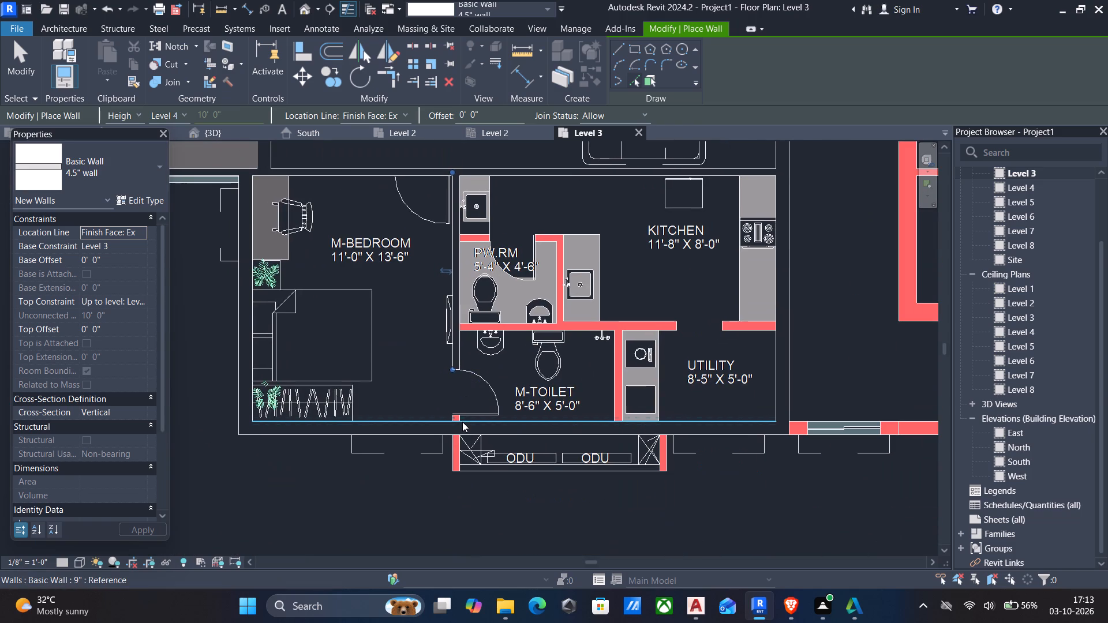
scroll(462, 422, "up", 4)
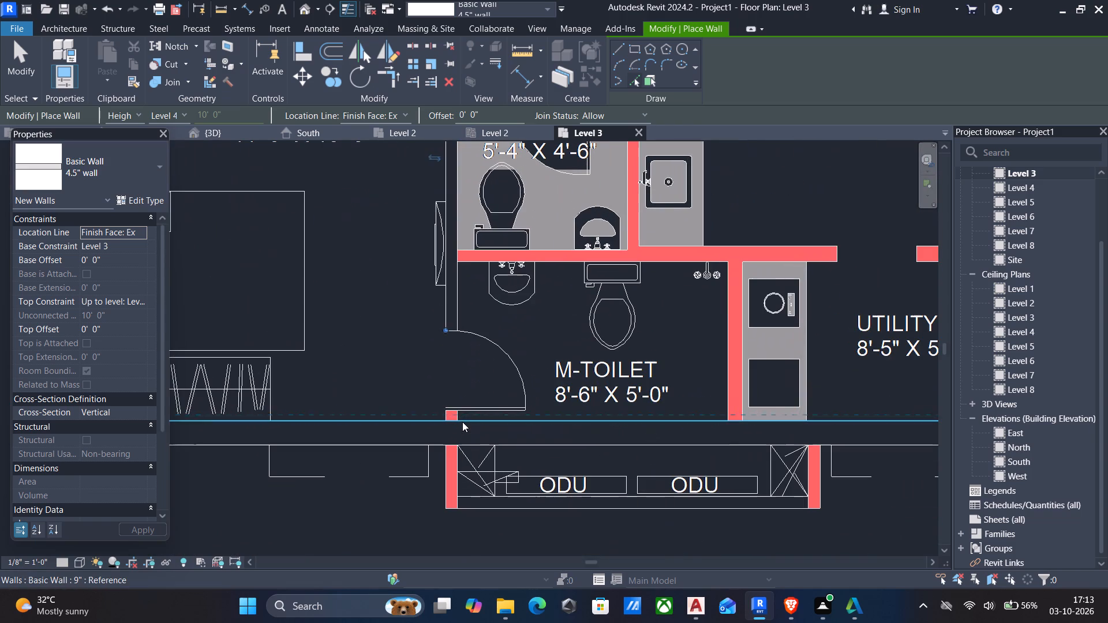
key("Escape")
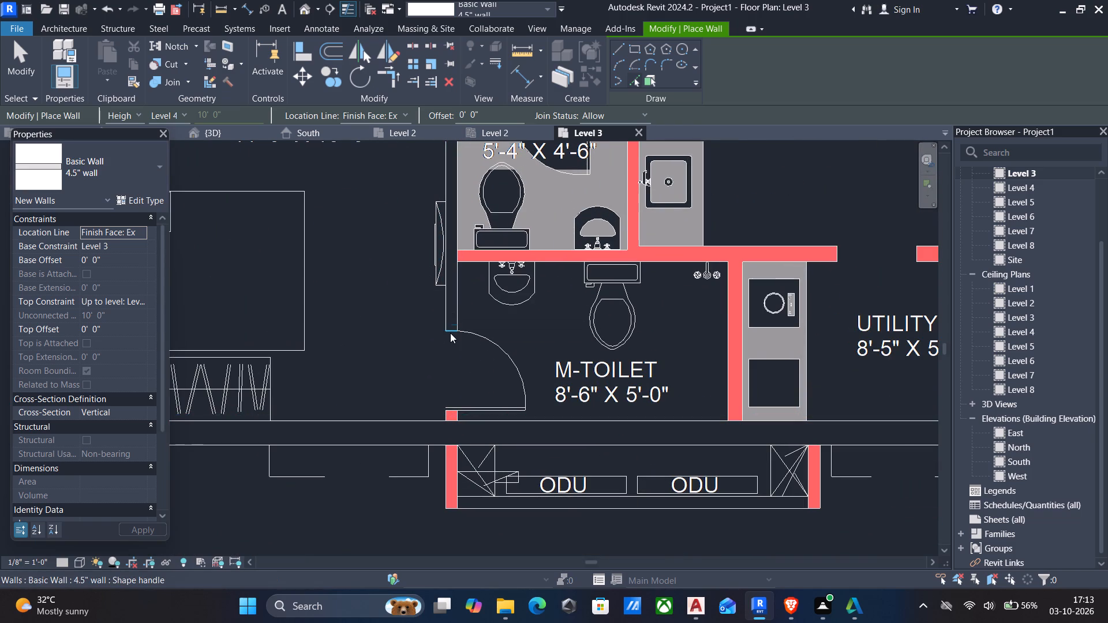
key("Escape")
Stretch that M-Bedroom/M-Toilet 4.5" wall's lower end across the toilet door opening to the 9" exterior wall.
left_click(448, 325)
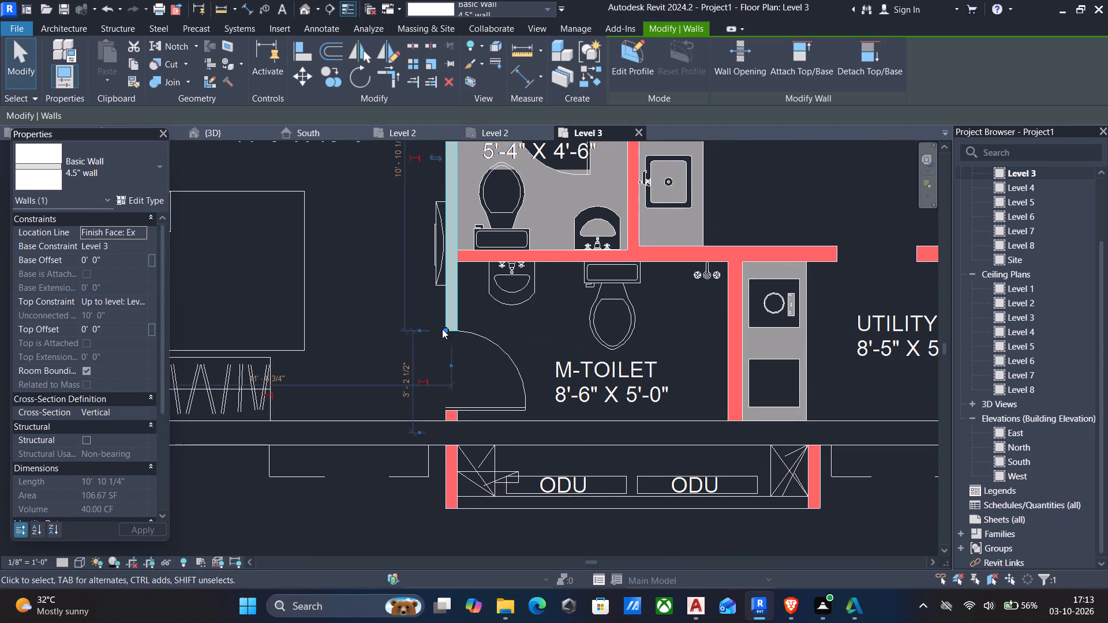
left_click(455, 326)
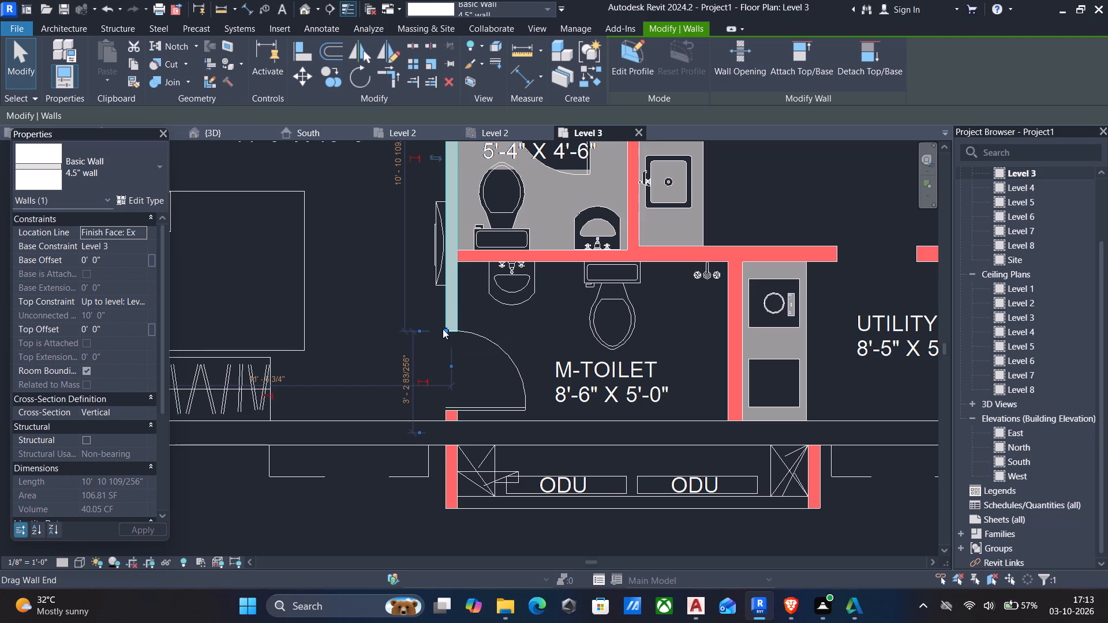
left_click_drag(444, 328, 439, 415)
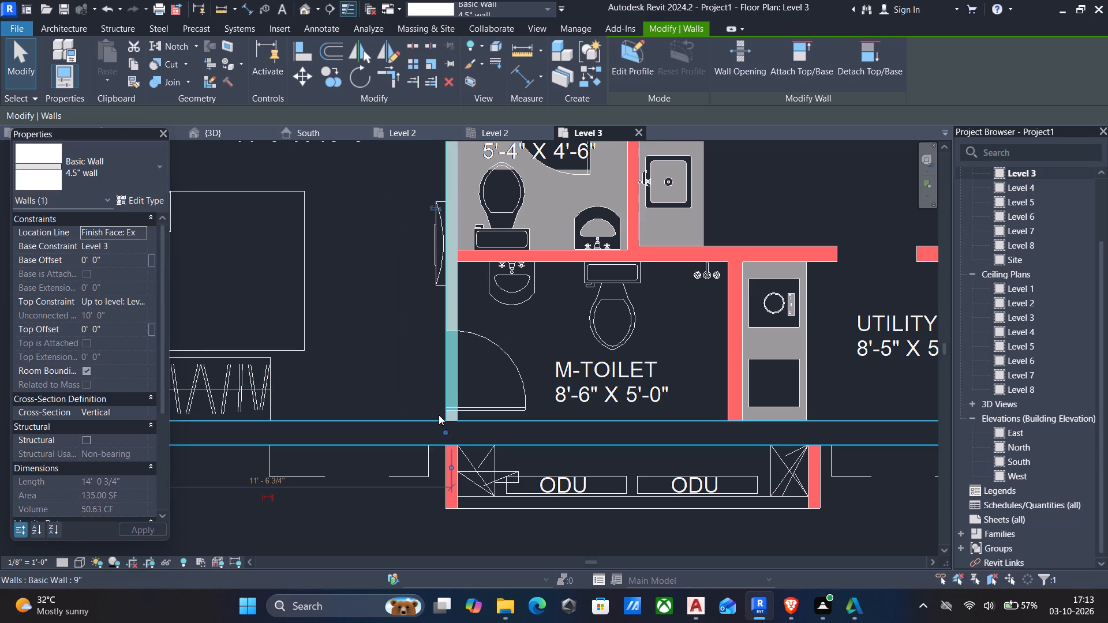
key("Escape")
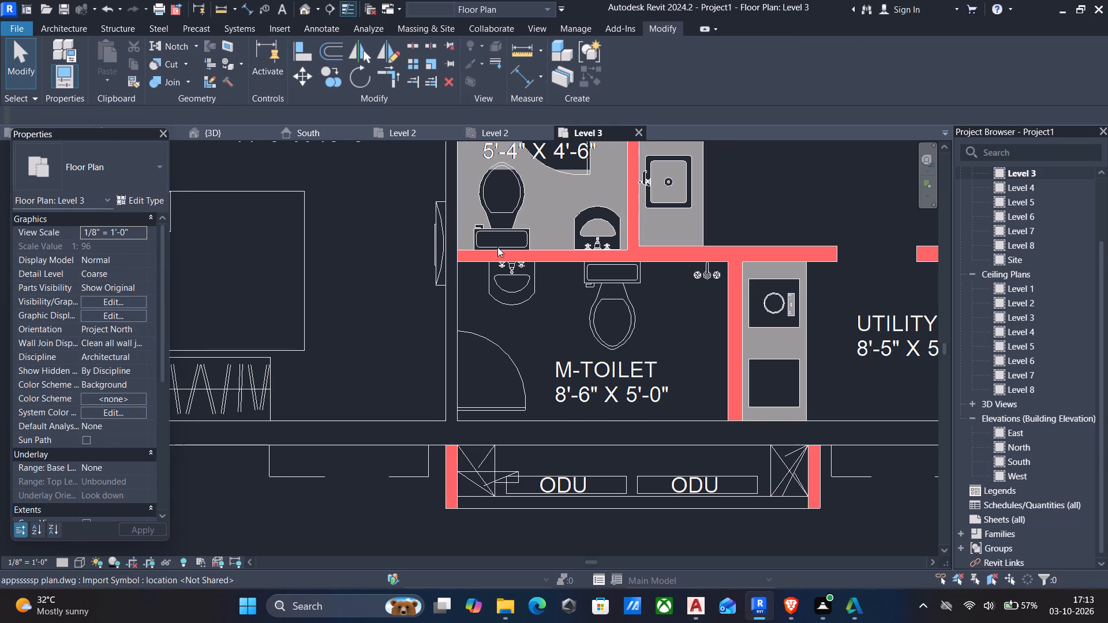
scroll(492, 242, "down", 3)
middle_click_drag(492, 242, 448, 358)
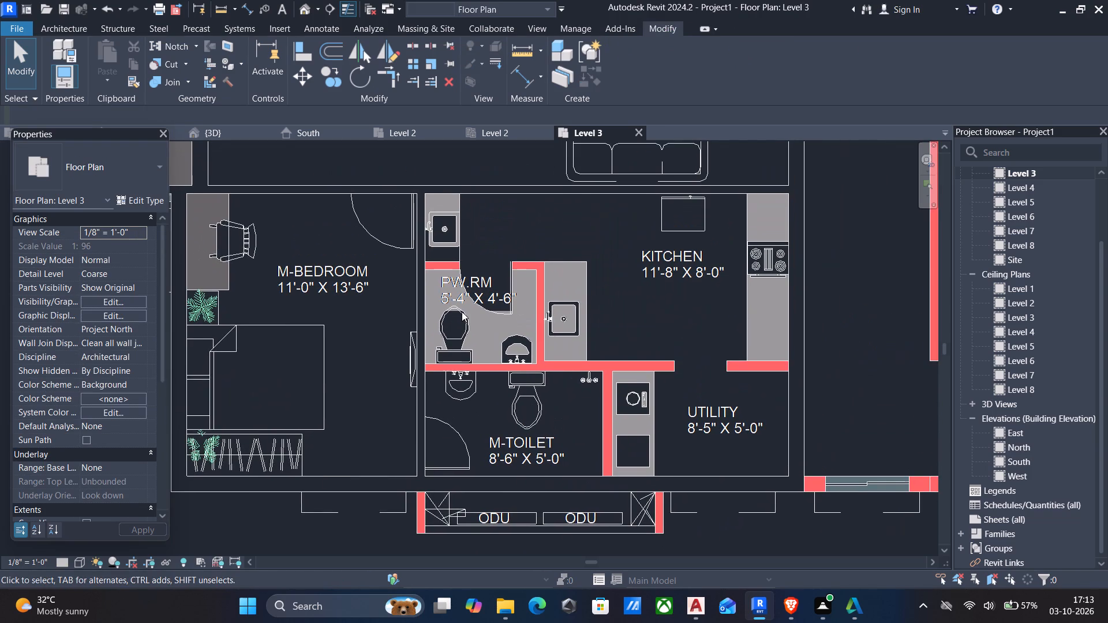
Dismiss the save reminder and place a 4.5" wall along the plan line separating the powder room from M-Toilet.
type("wa")
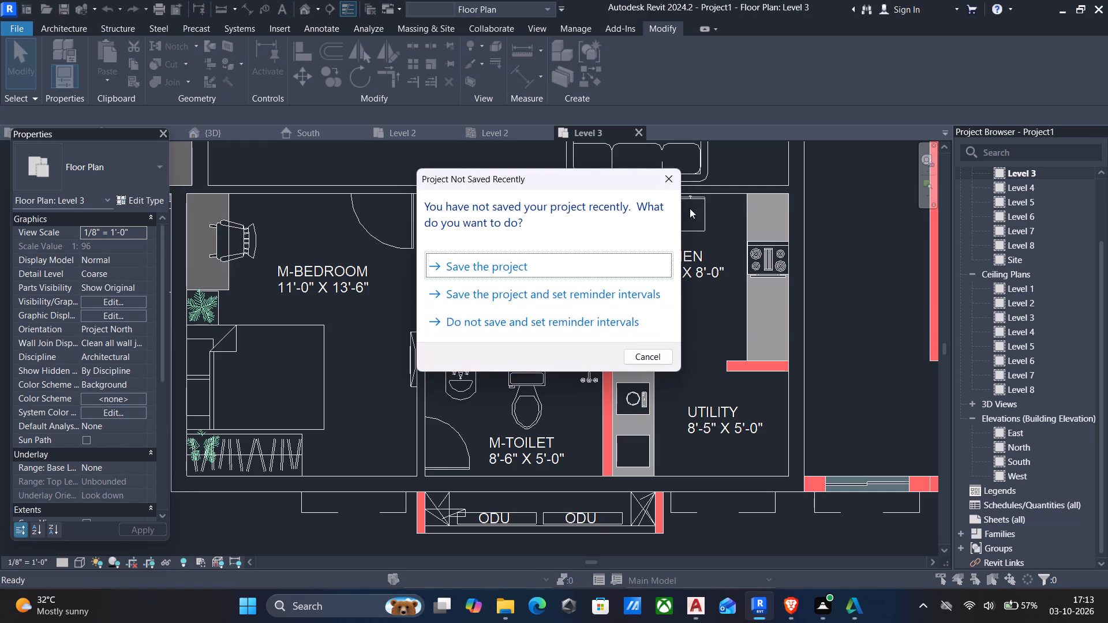
left_click(678, 180)
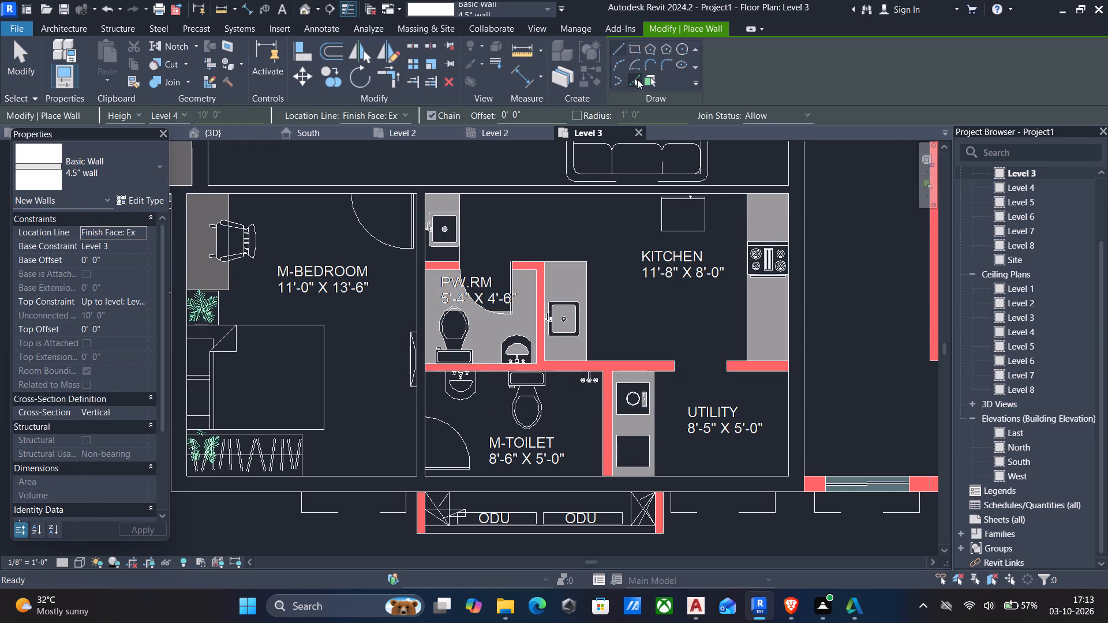
left_click(637, 79)
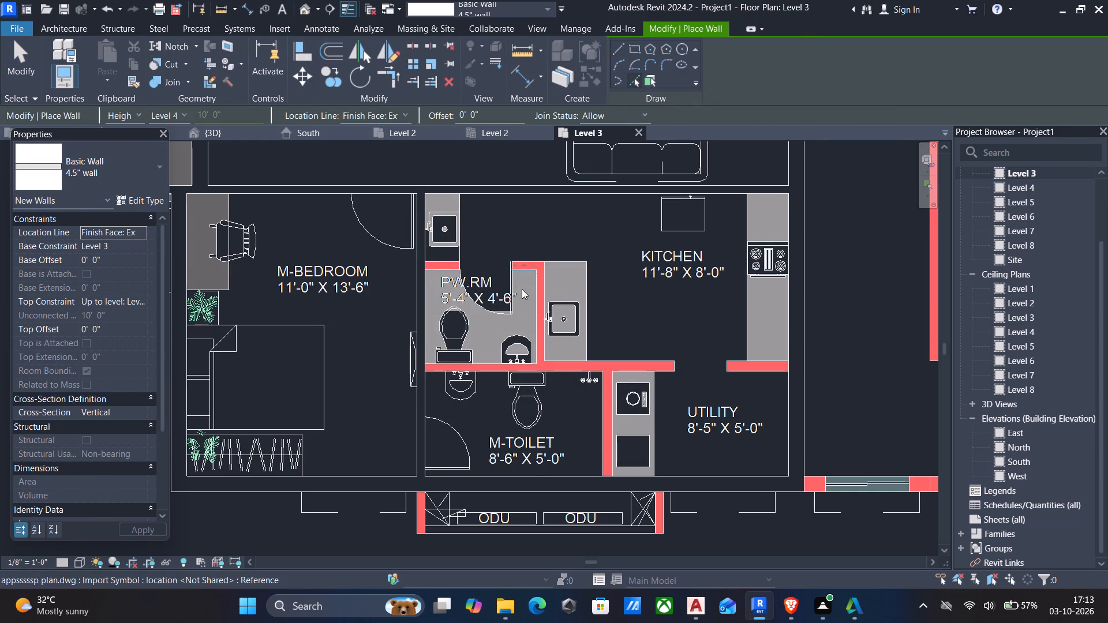
scroll(521, 318, "up", 2)
scroll(504, 373, "up", 1)
left_click(504, 373)
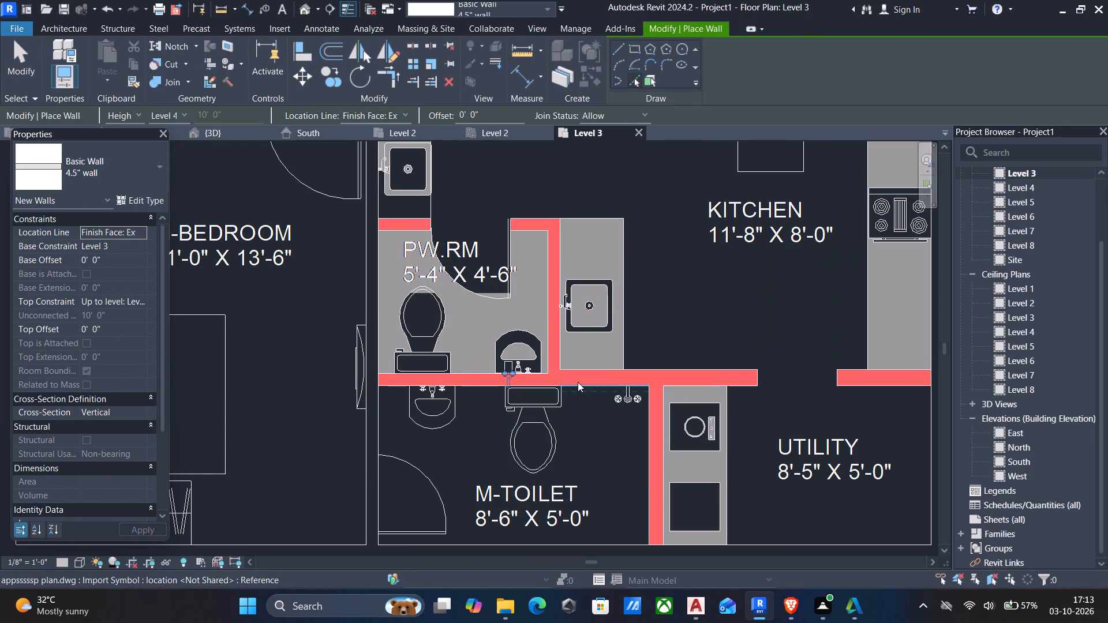
key("Escape")
scroll(474, 390, "up", 4)
left_click(473, 388)
scroll(473, 388, "down", 5)
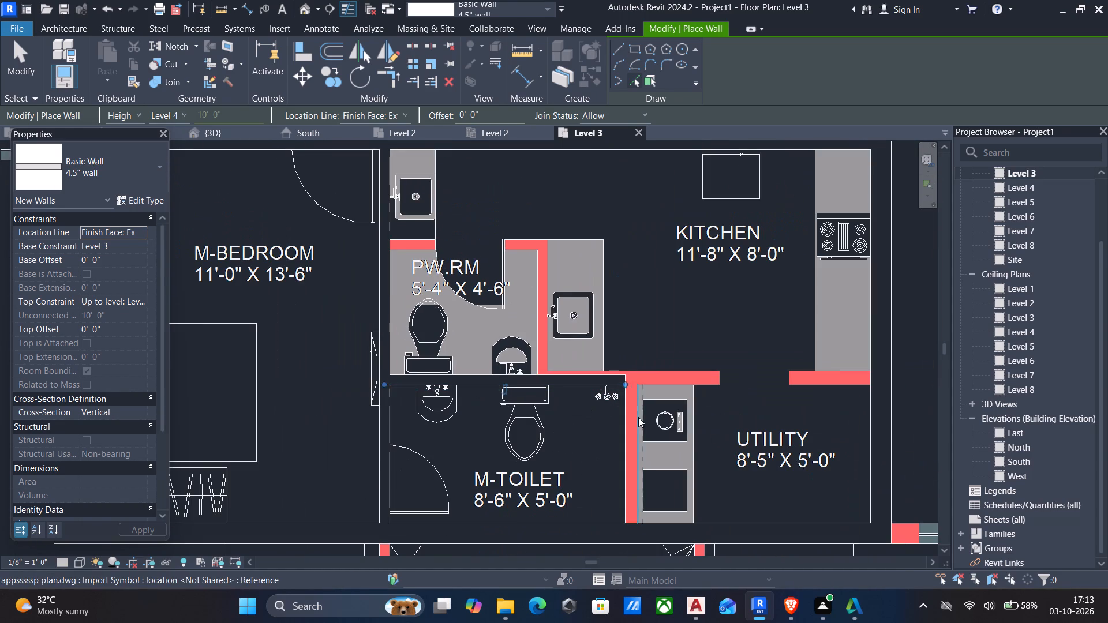
Place a 4.5" wall along the plan line between M-Toilet and Utility.
left_click(639, 417)
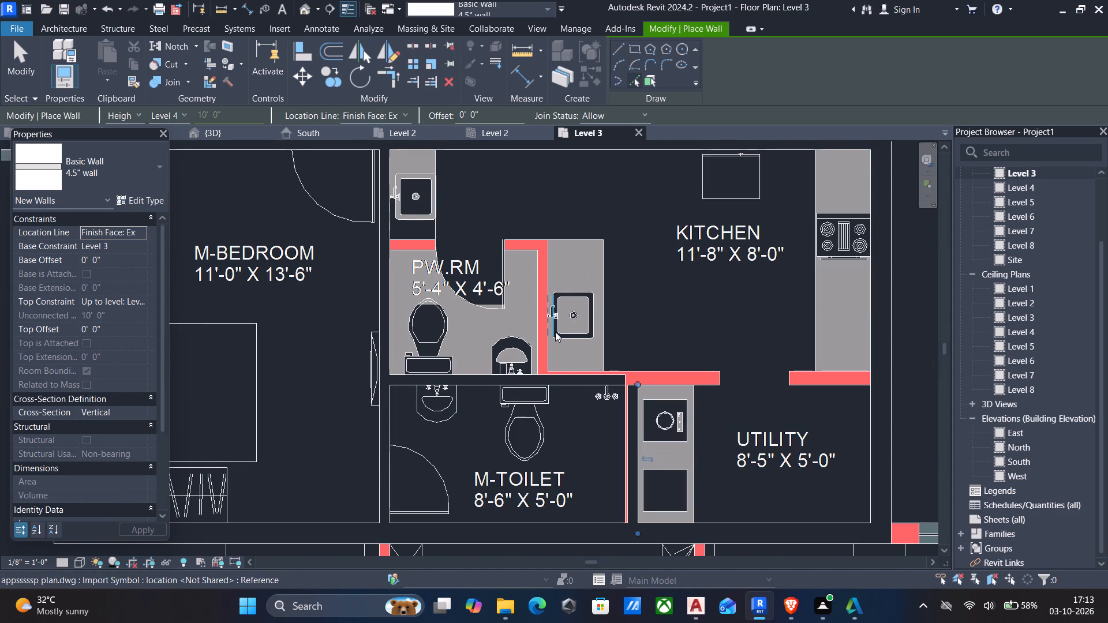
key("Escape")
scroll(383, 271, "down", 4)
middle_click_drag(383, 272, 366, 294)
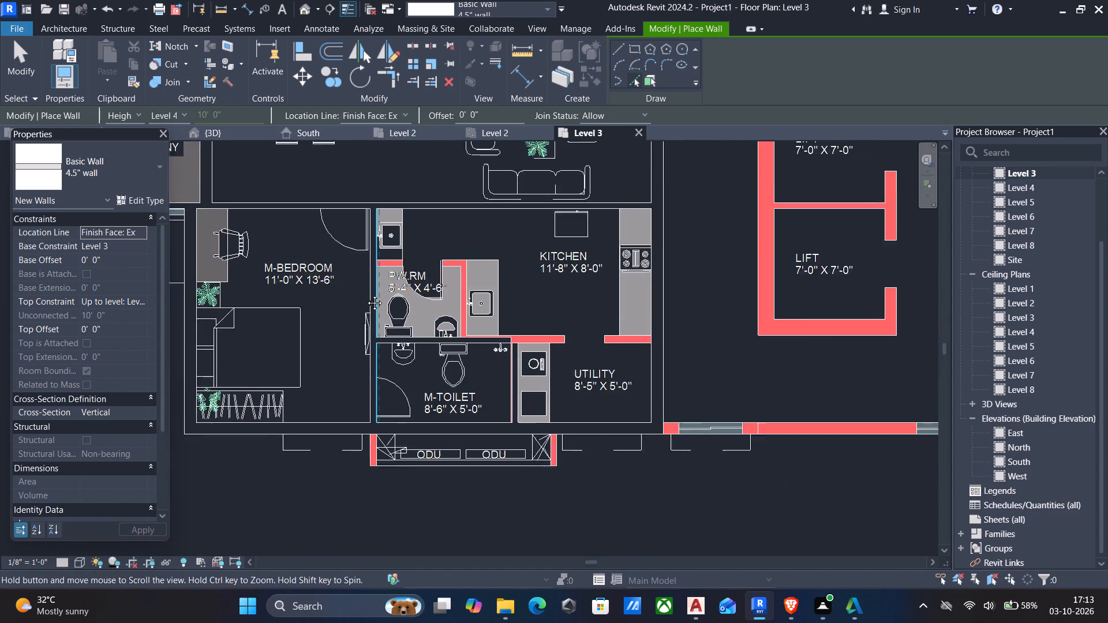
middle_click_drag(366, 294, 398, 343)
key("Escape")
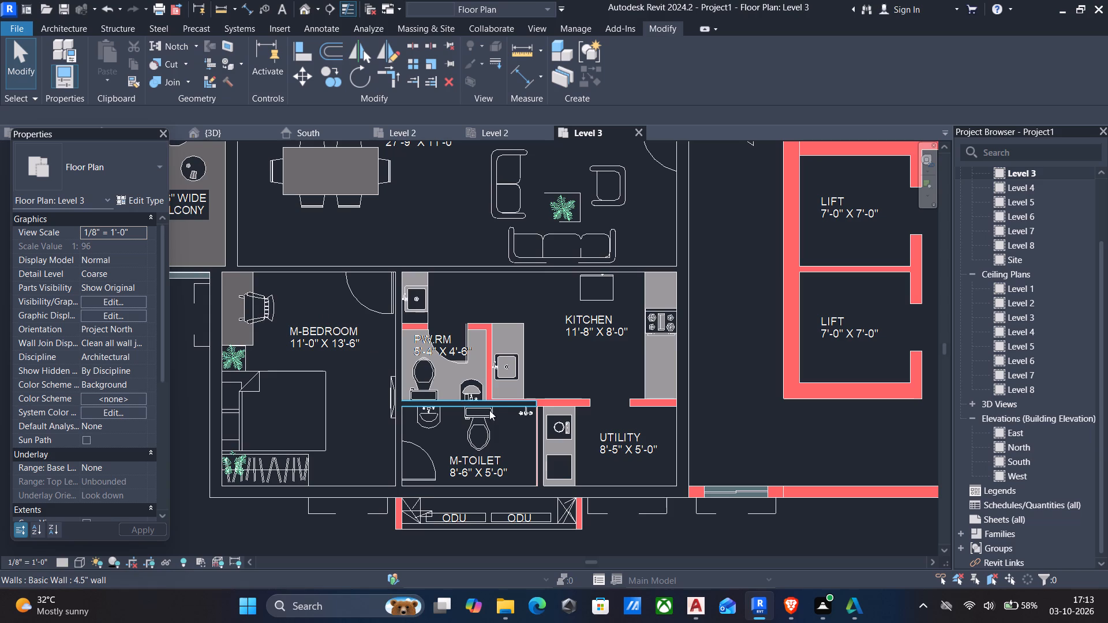
scroll(497, 412, "up", 2)
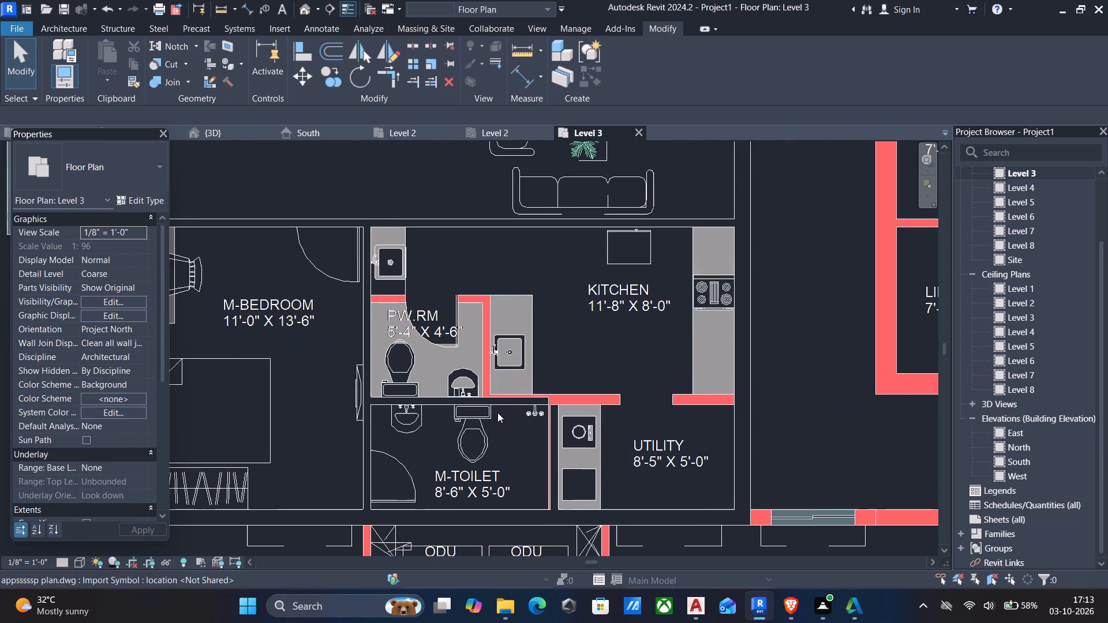
left_click(497, 401)
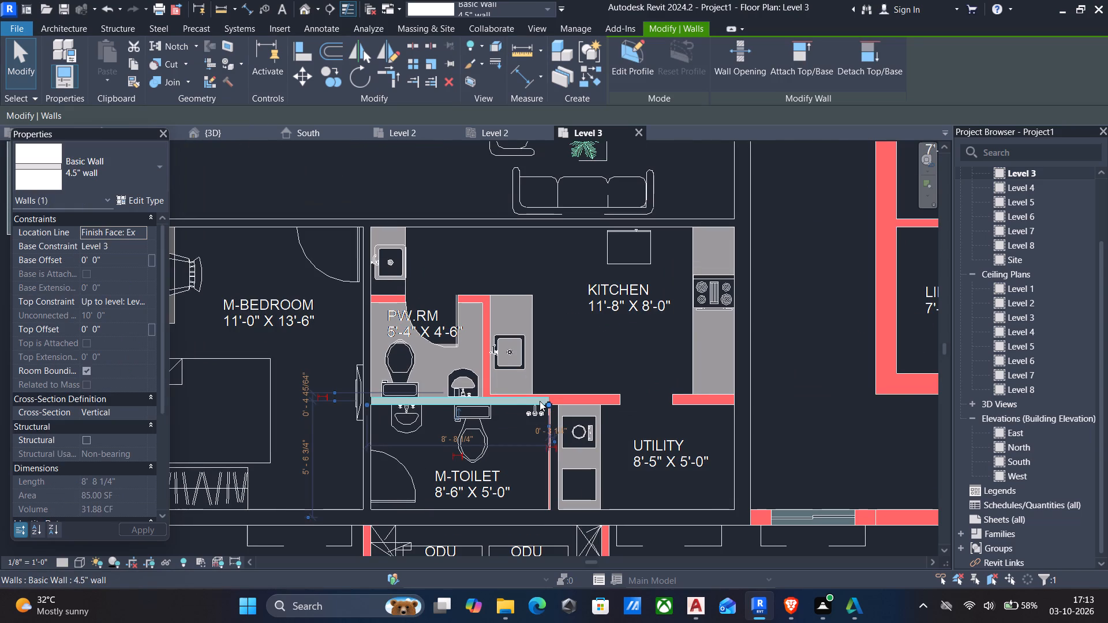
key("Escape")
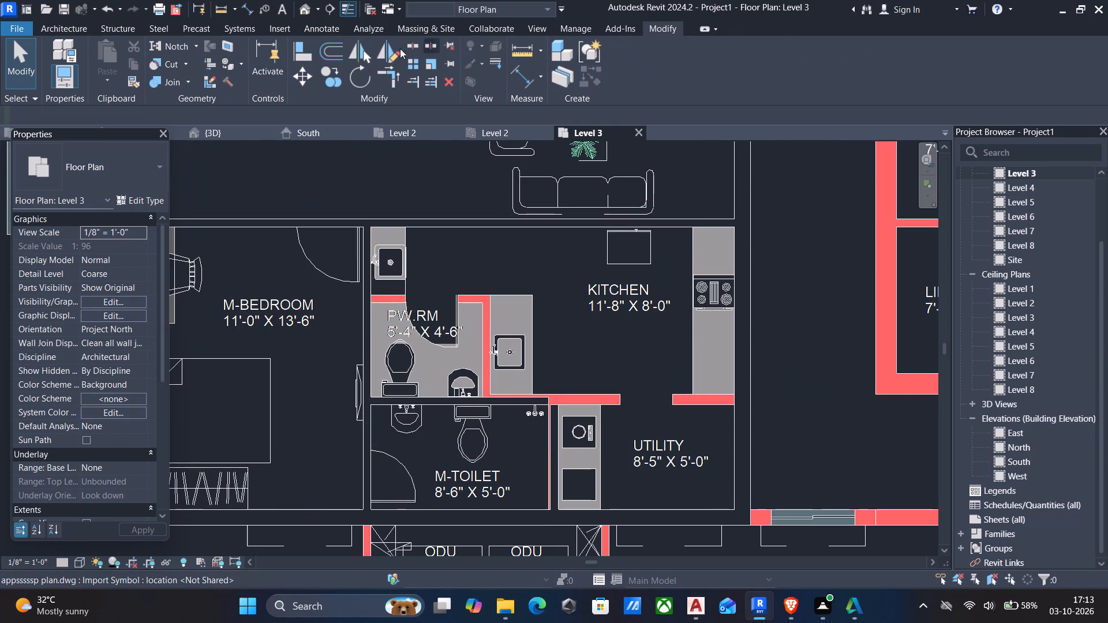
In the 1292 sft unit, place a 4.5" wall along the Bedroom-1/Toilet-1 line between the exterior wall and toilet door.
type("wa")
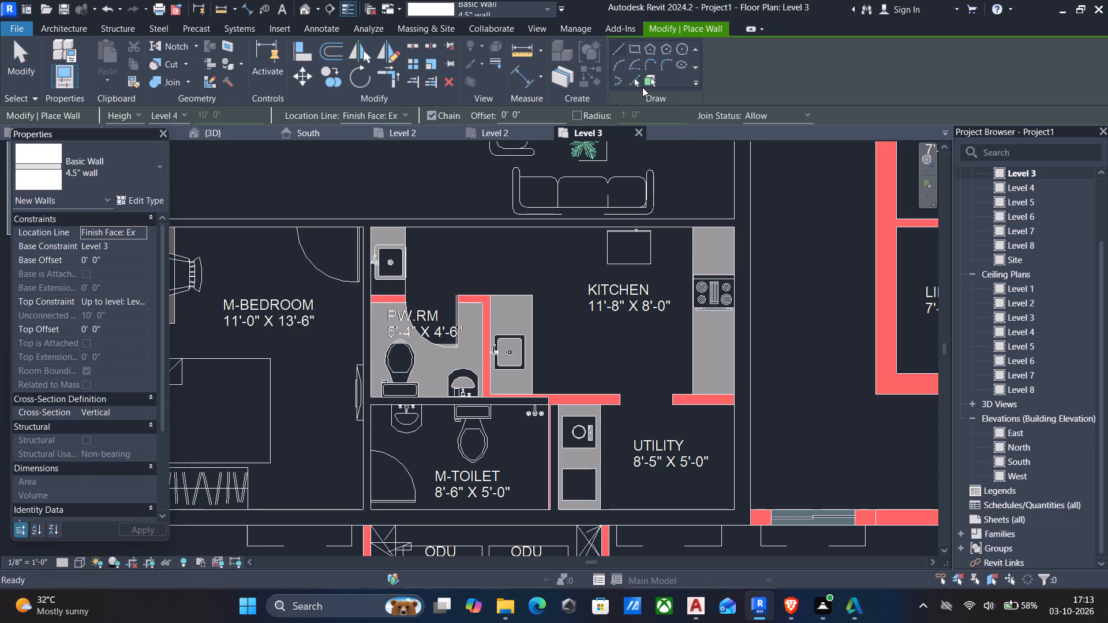
left_click(642, 87)
scroll(653, 168, "down", 4)
middle_click_drag(741, 252, 524, 195)
scroll(546, 290, "down", 3)
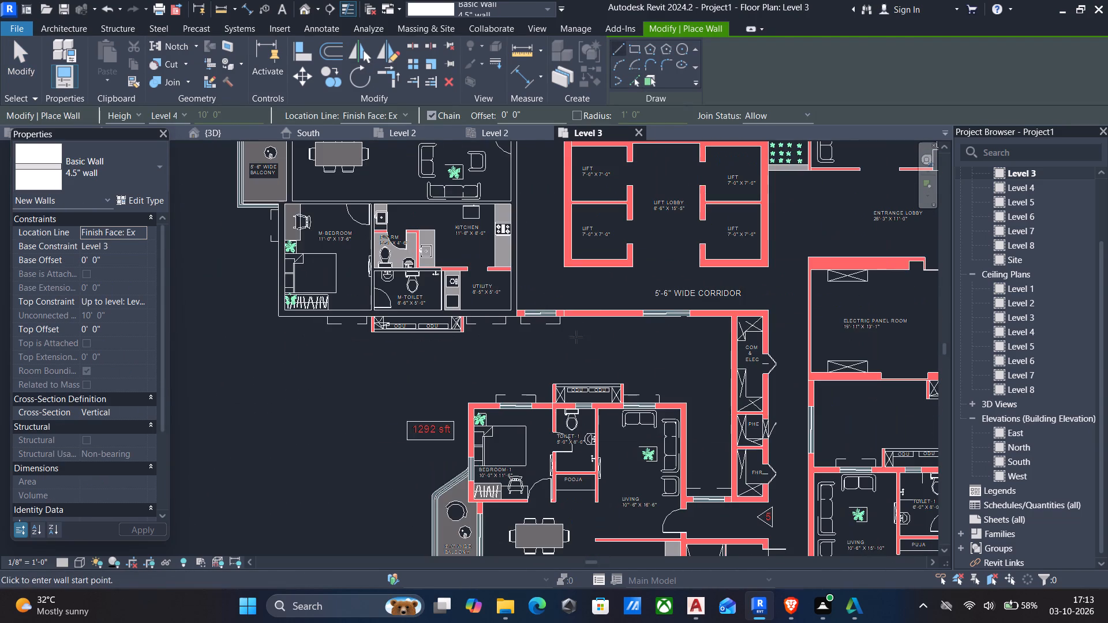
scroll(594, 311, "up", 3)
scroll(604, 327, "down", 2)
middle_click_drag(605, 344, 647, 112)
scroll(647, 112, "up", 1)
scroll(555, 209, "down", 3)
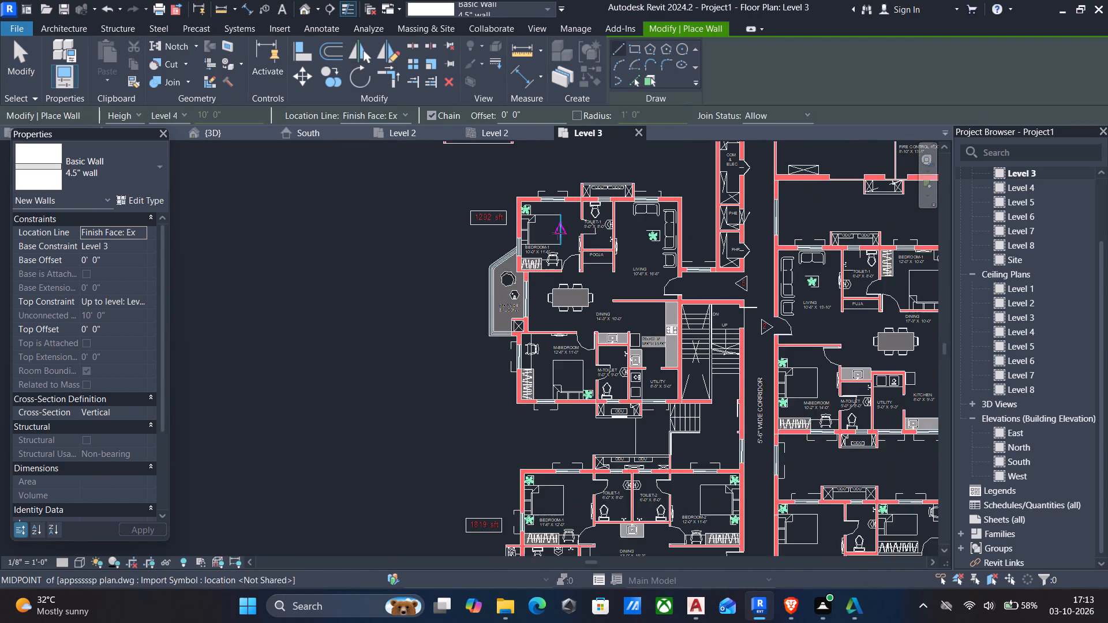
middle_click_drag(557, 234, 548, 301)
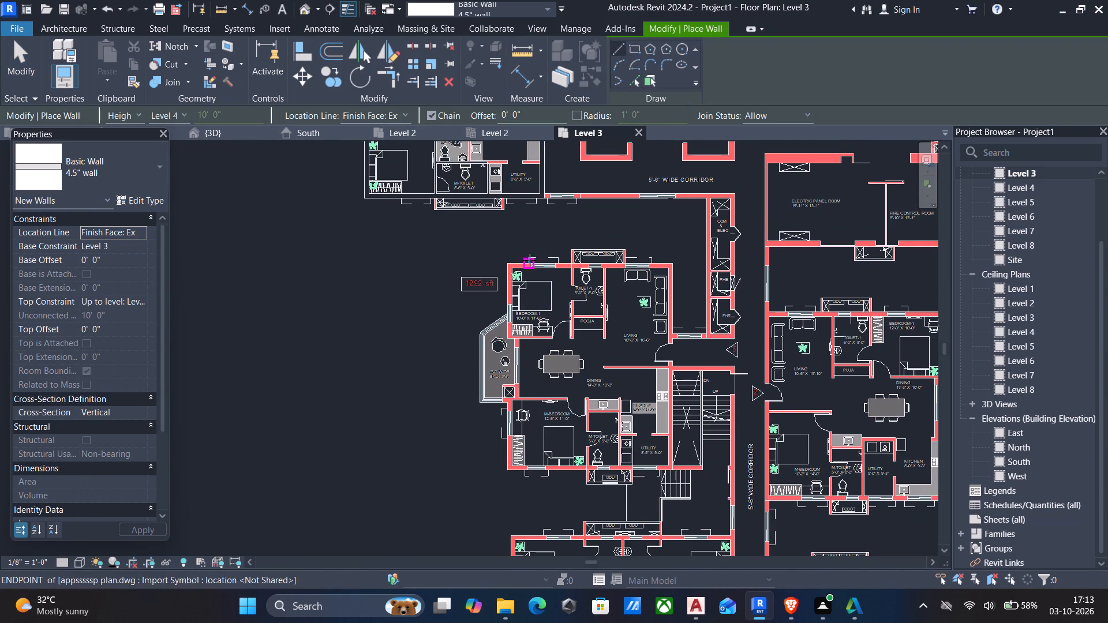
scroll(533, 224, "up", 4)
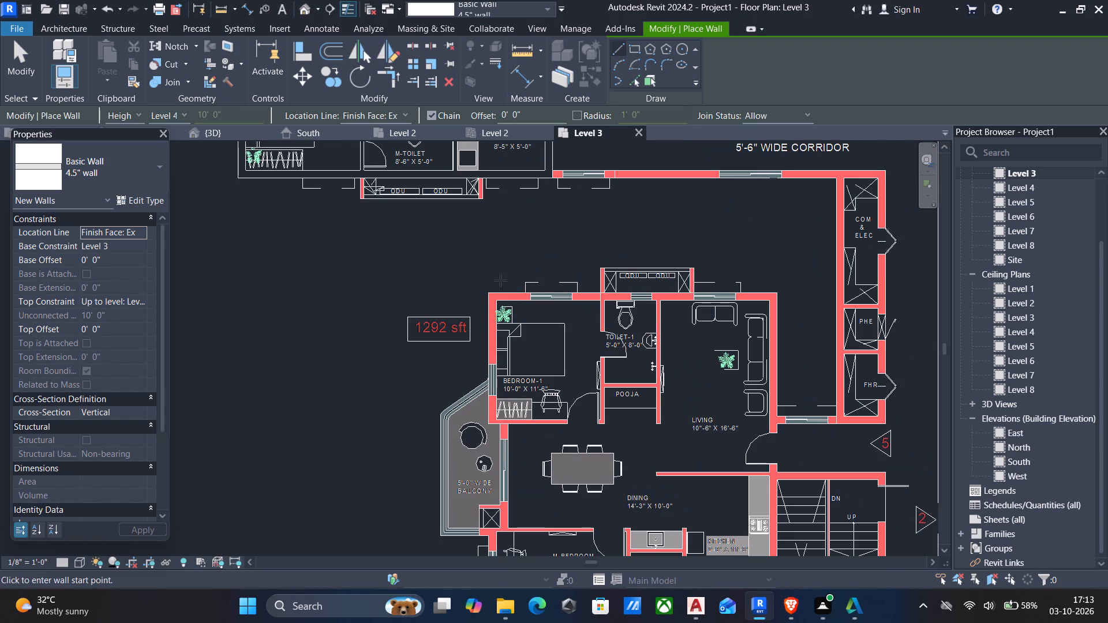
scroll(505, 291, "up", 3)
scroll(533, 357, "down", 2)
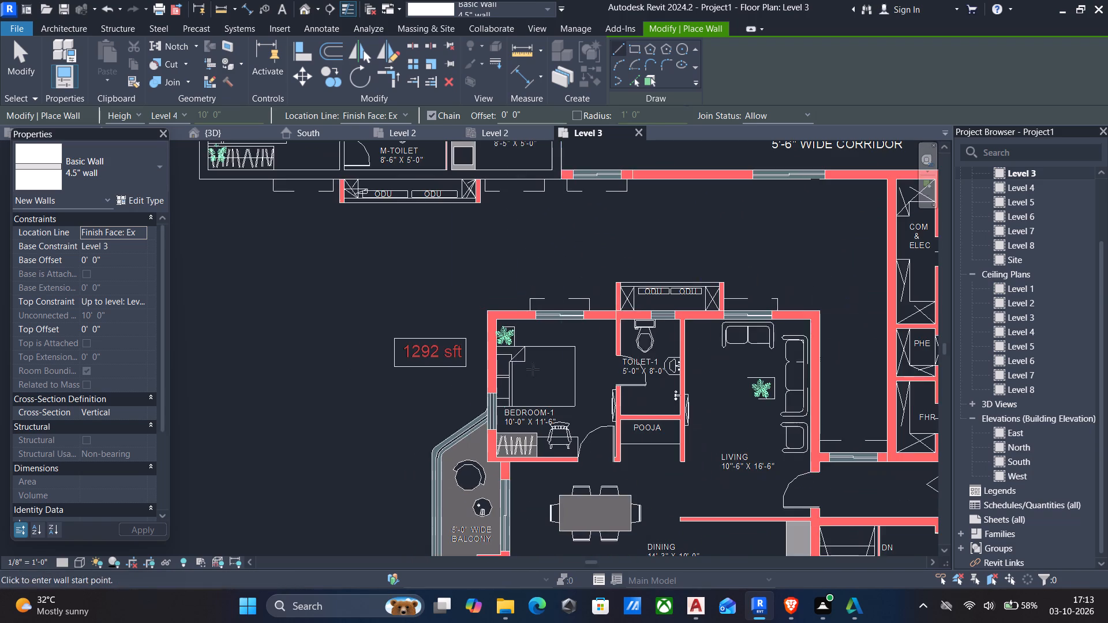
scroll(629, 343, "up", 5)
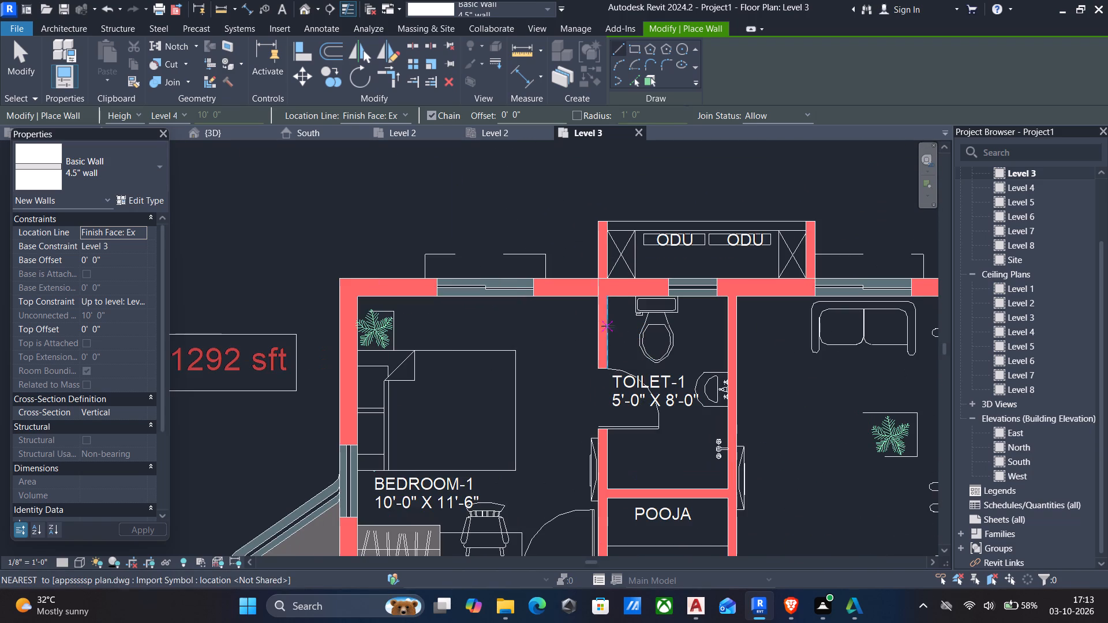
scroll(606, 326, "up", 5)
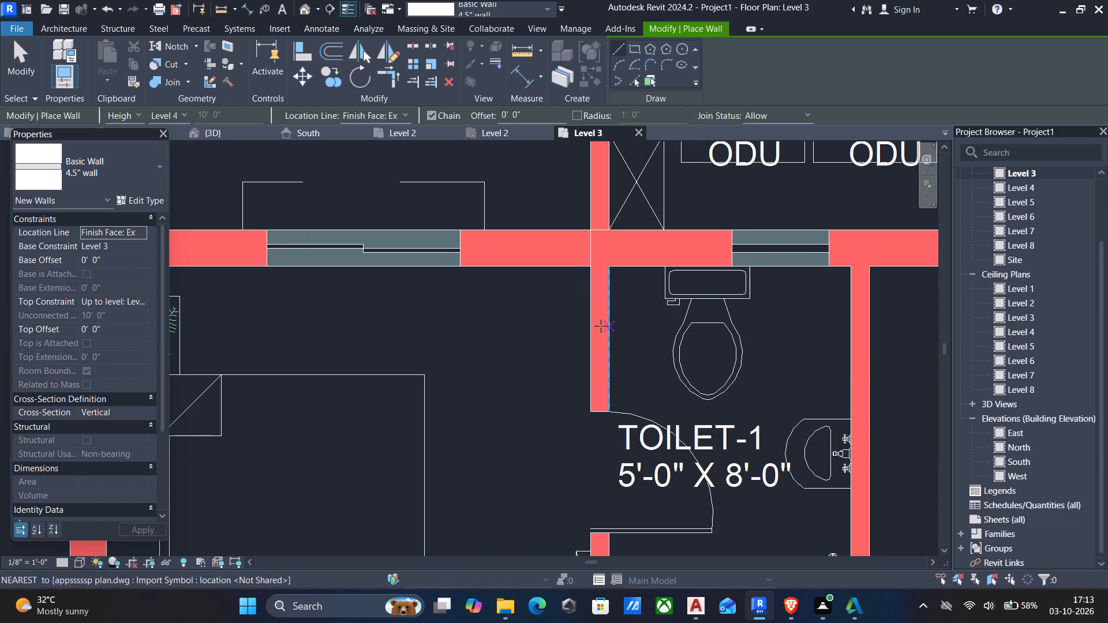
scroll(601, 326, "up", 5)
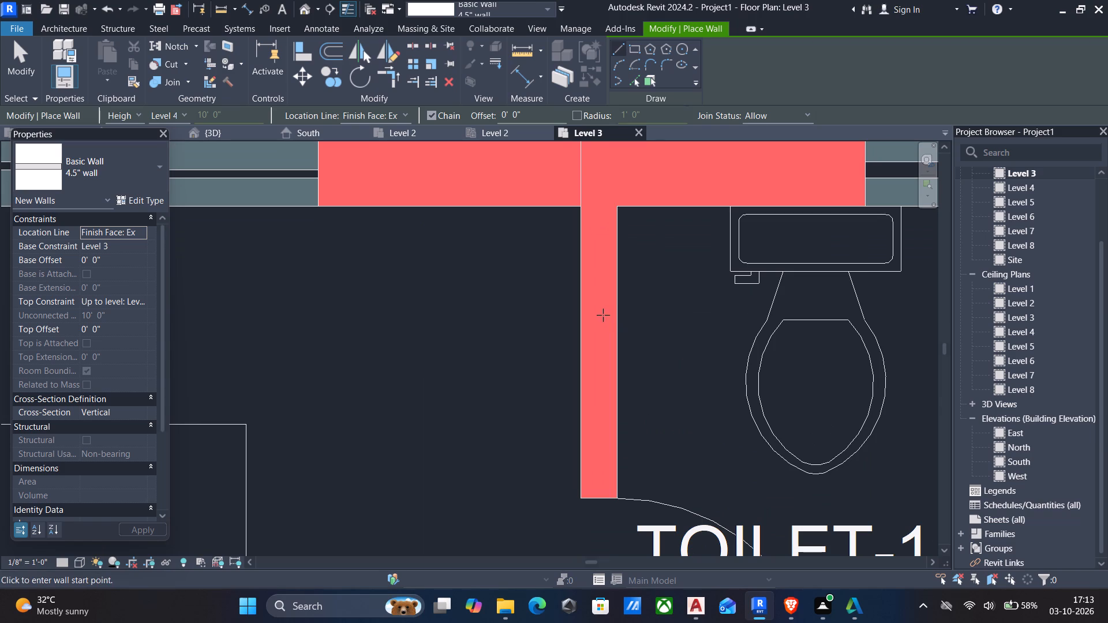
scroll(582, 314, "up", 4)
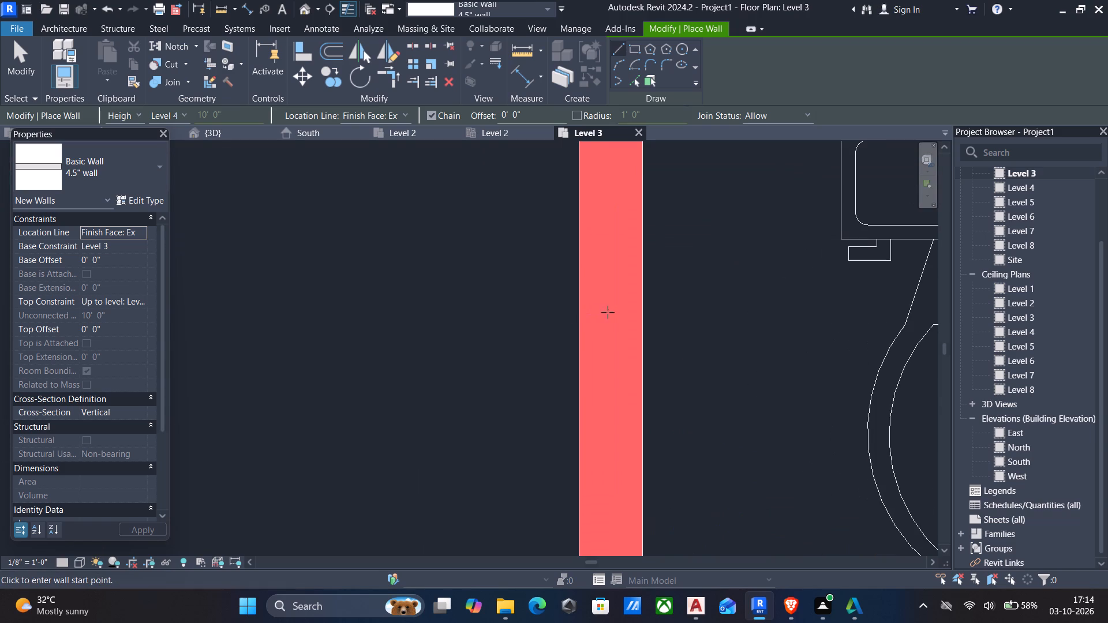
scroll(612, 305, "down", 4)
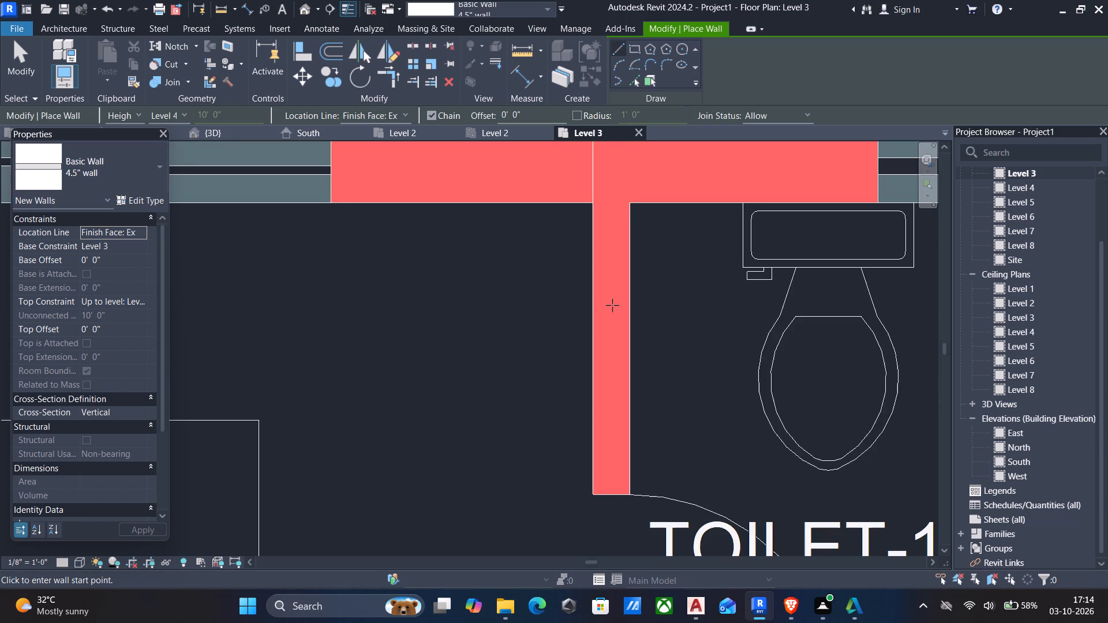
scroll(611, 240, "down", 3)
left_click(608, 266)
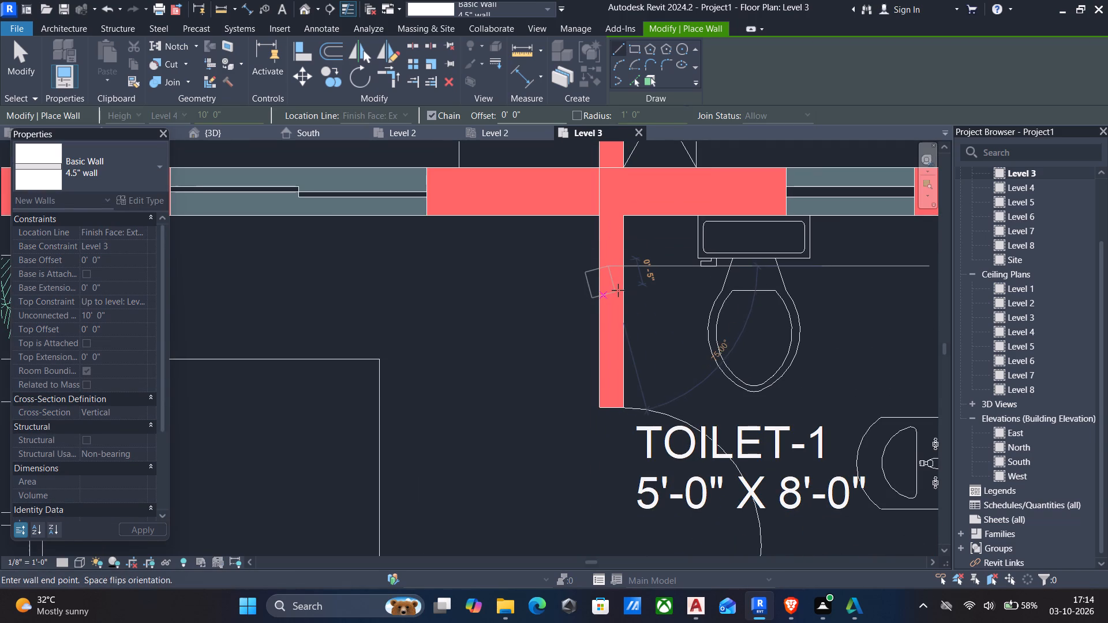
key("Escape")
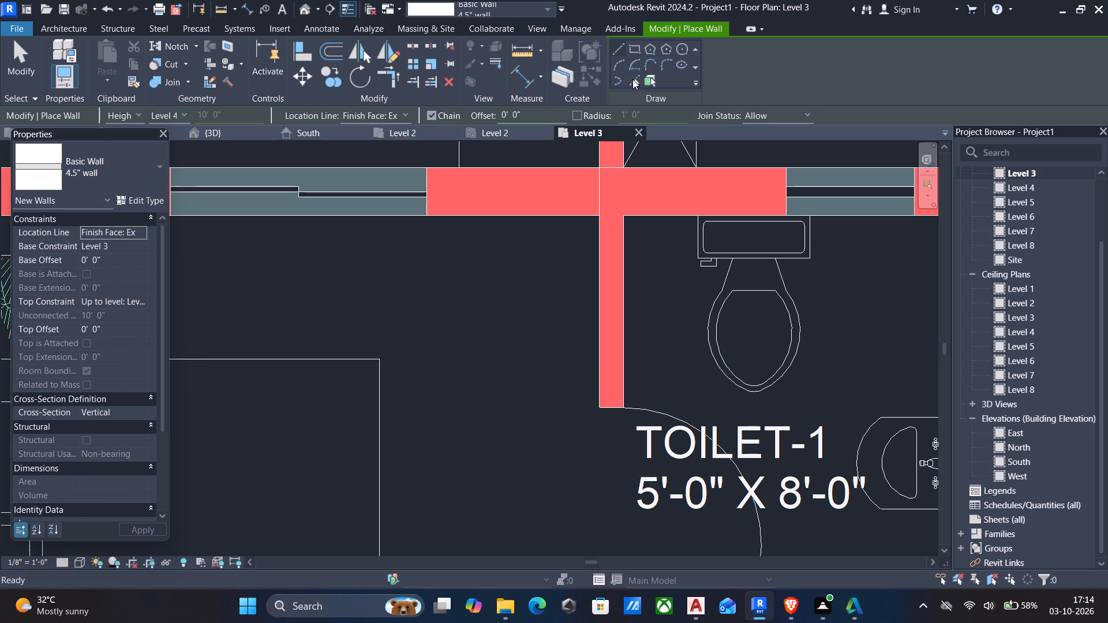
left_click(632, 79)
scroll(609, 235, "up", 4)
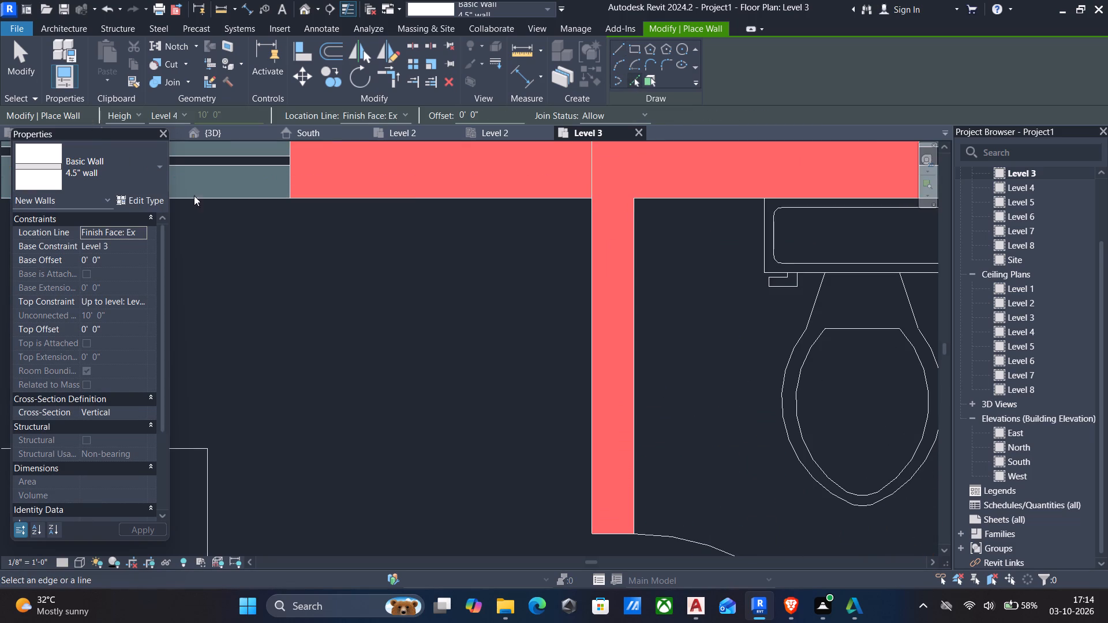
left_click(637, 326)
Place 4.5" walls along the Bedroom-1 side plan lines of Toilet-1, below its door, and of the Pooja room.
scroll(637, 326, "down", 5)
middle_click_drag(630, 357, 630, 241)
scroll(622, 267, "down", 4)
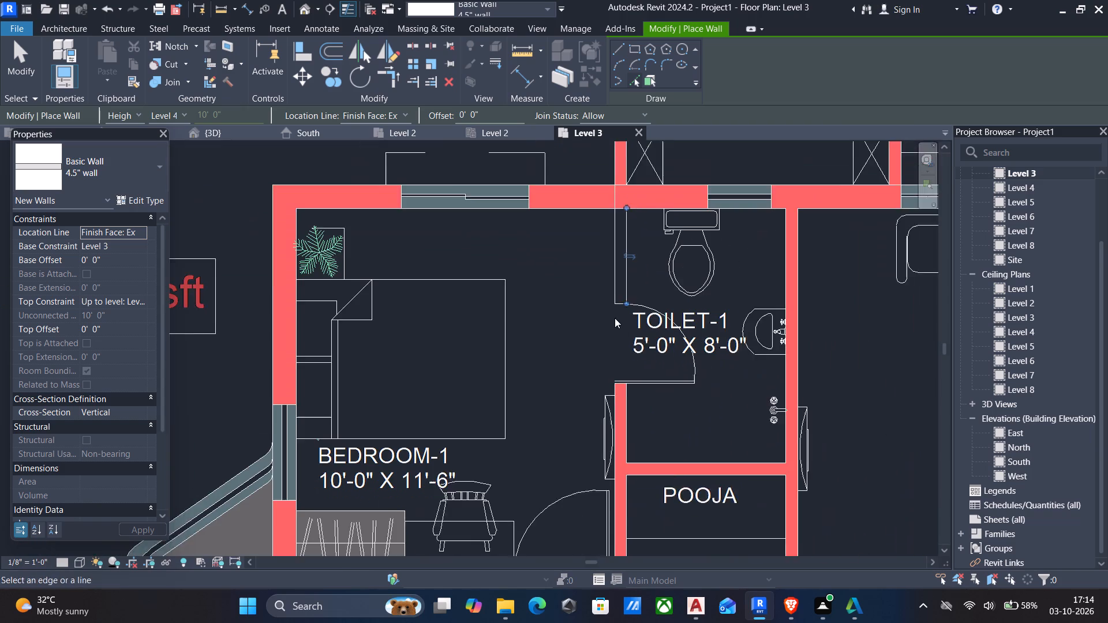
middle_click_drag(615, 318, 624, 264)
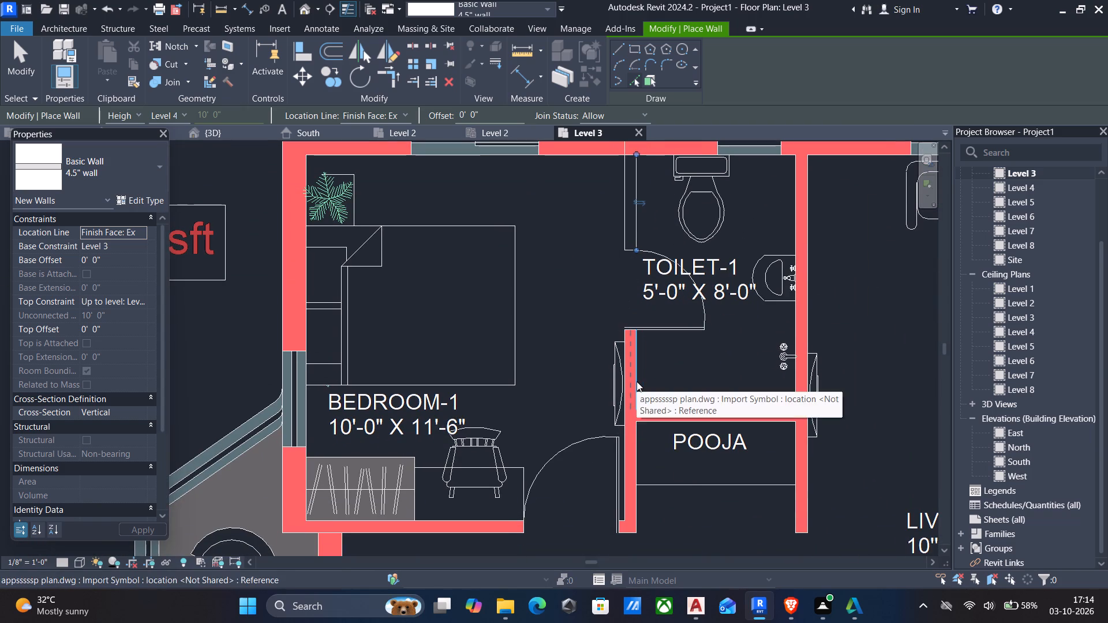
left_click(637, 381)
left_click(639, 449)
key("Escape")
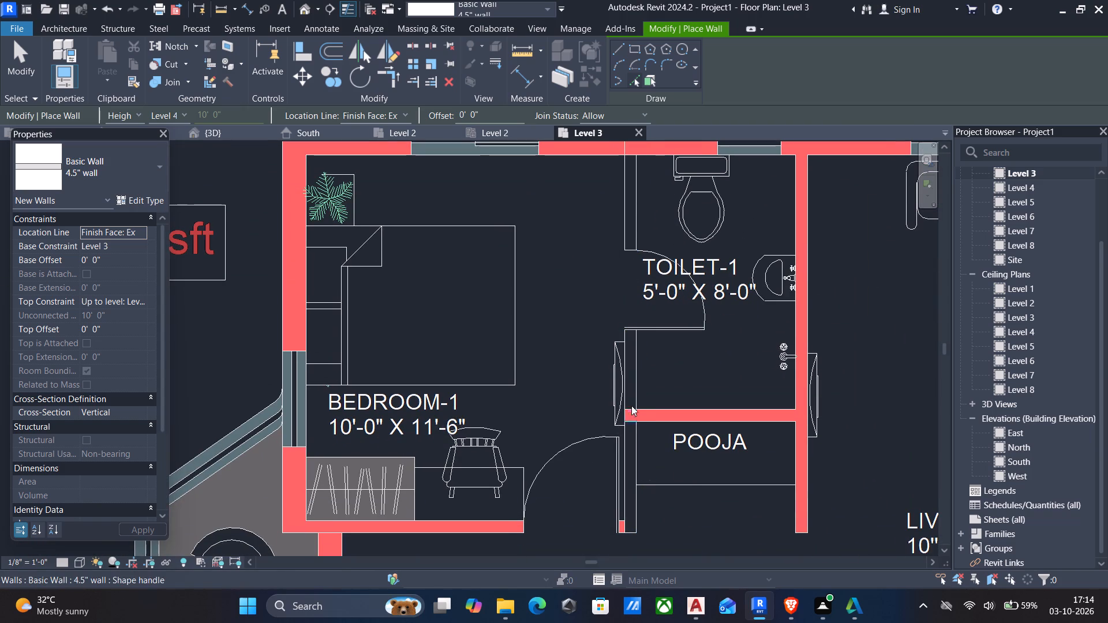
key("Escape")
Stretch the upper end of the 4.5" wall below the Toilet-1 door across the door opening, to about 4'-9" long.
left_click(627, 348)
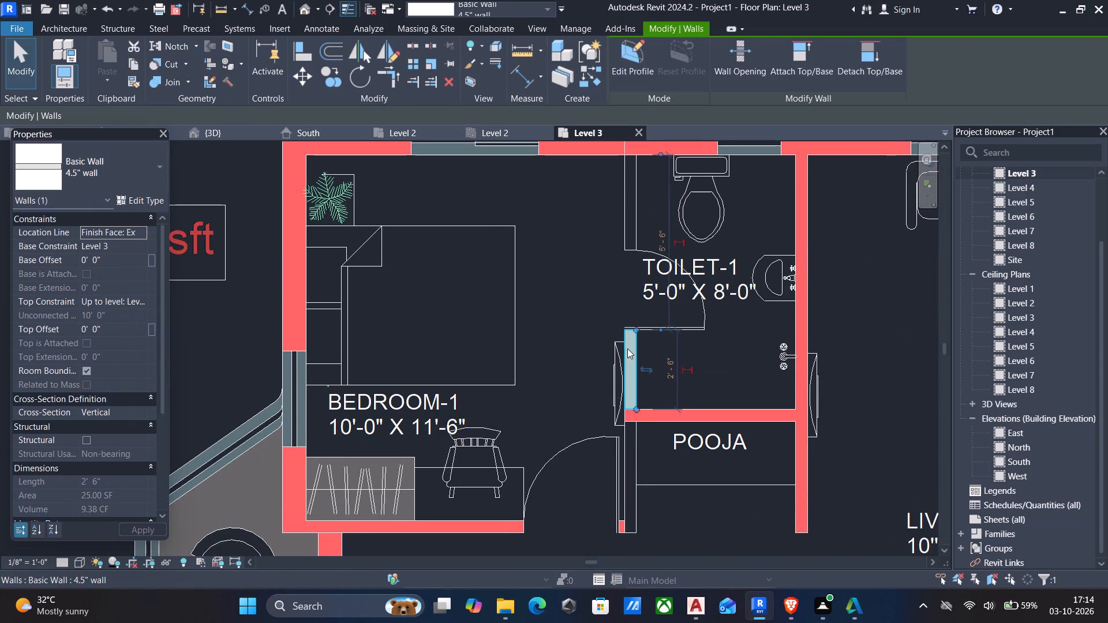
left_click_drag(636, 329, 622, 283)
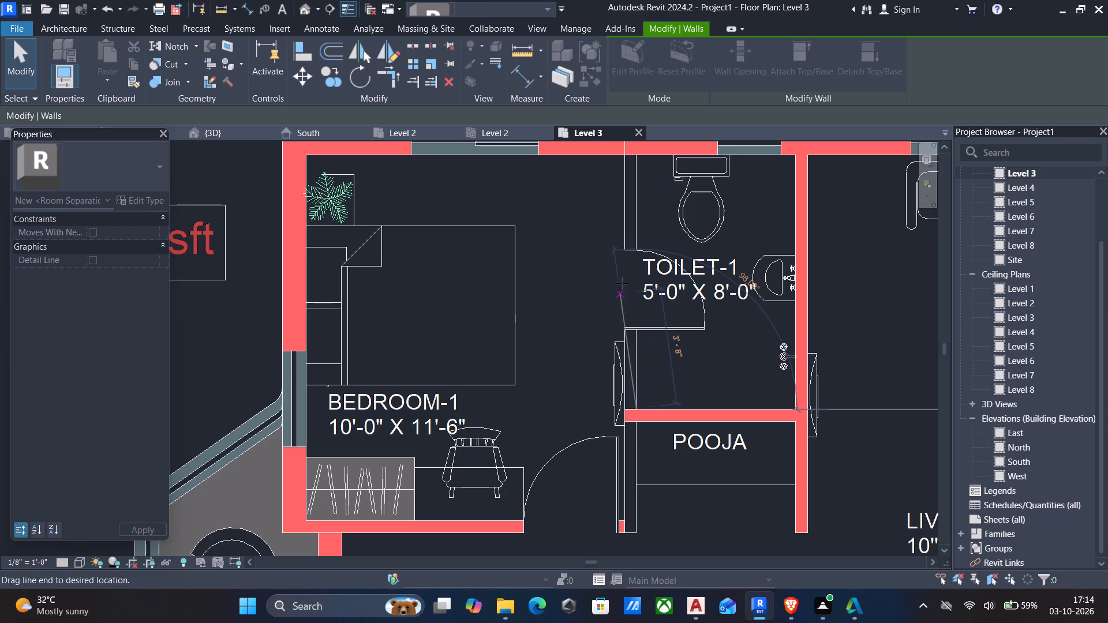
left_click_drag(622, 283, 629, 257)
key("Escape")
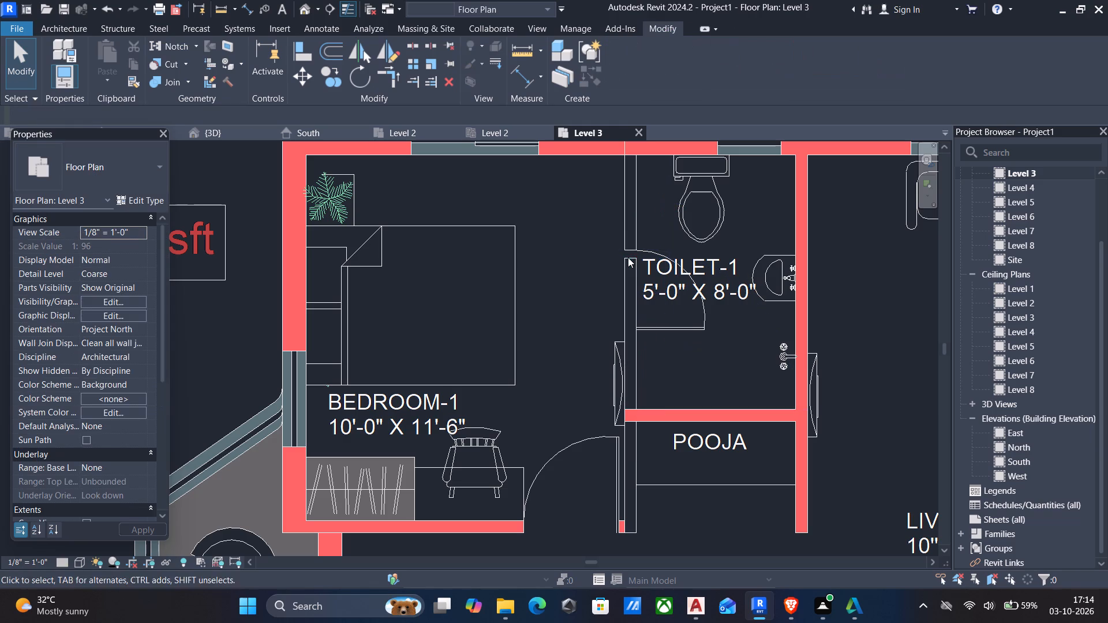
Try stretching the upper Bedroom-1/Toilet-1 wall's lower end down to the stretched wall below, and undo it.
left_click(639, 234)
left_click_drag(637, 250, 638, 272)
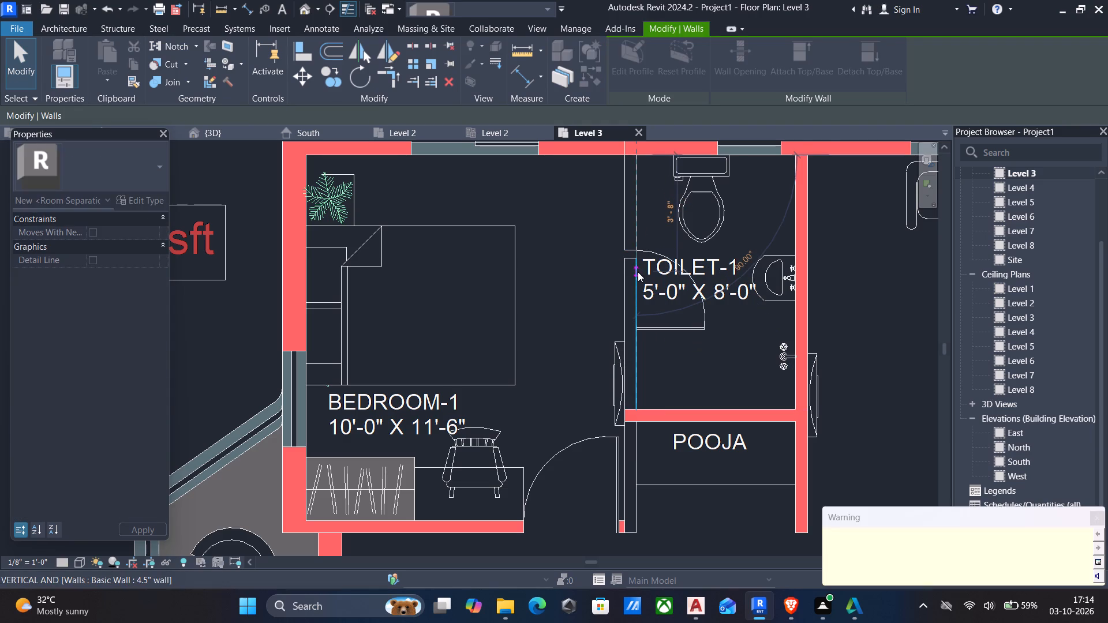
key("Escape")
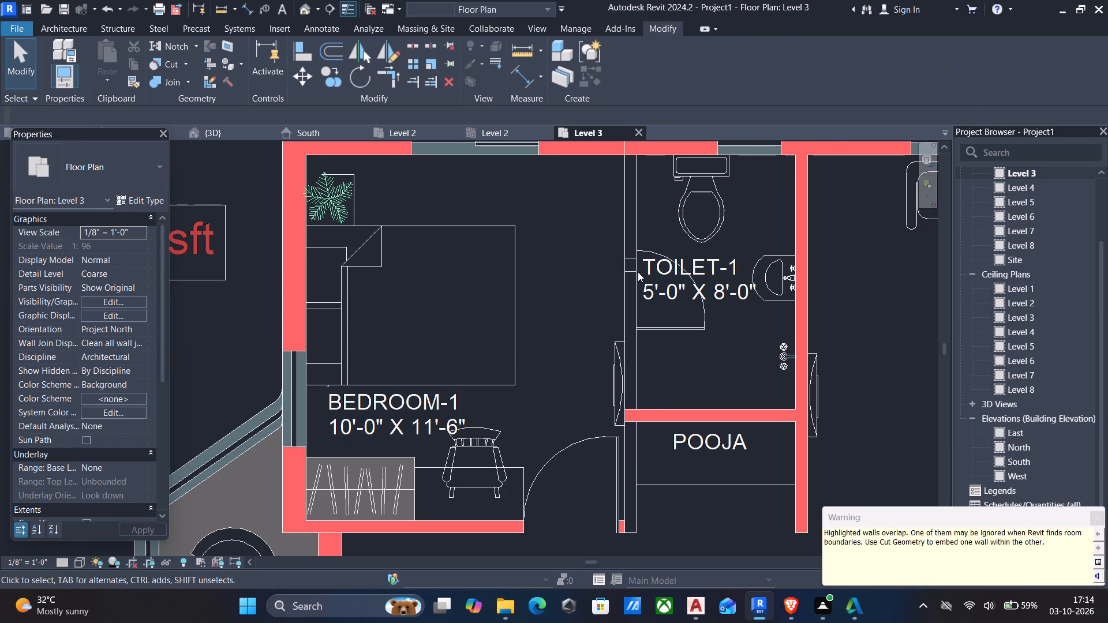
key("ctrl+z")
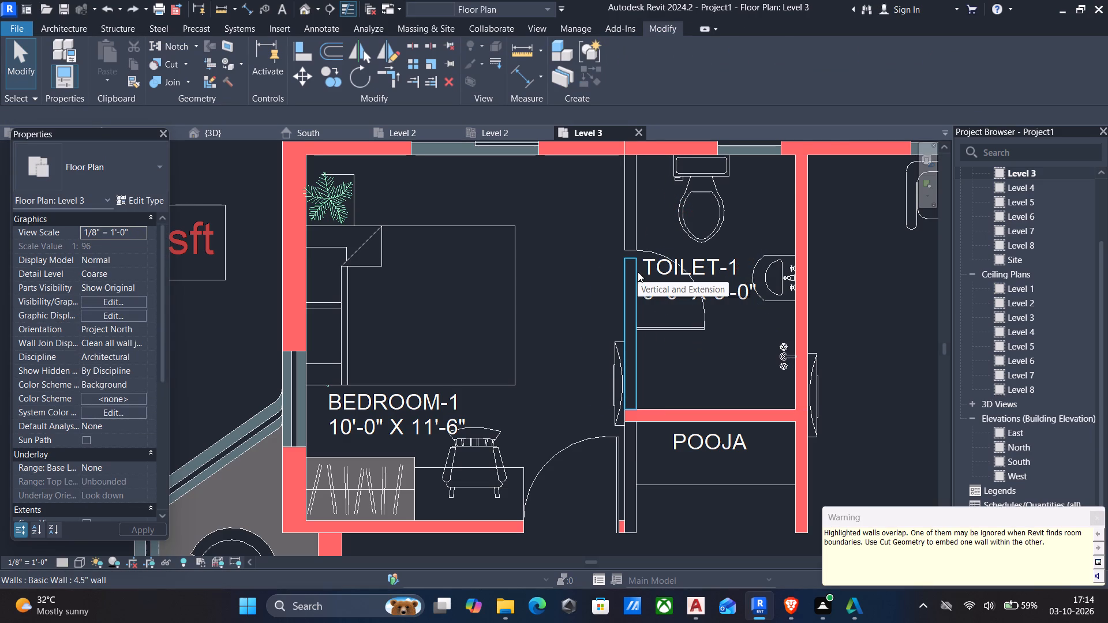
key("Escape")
In the 1292 sft unit, delete the stretched 4.5" wall across and below the Toilet-1 door on the Bedroom-1 side.
left_click(629, 280)
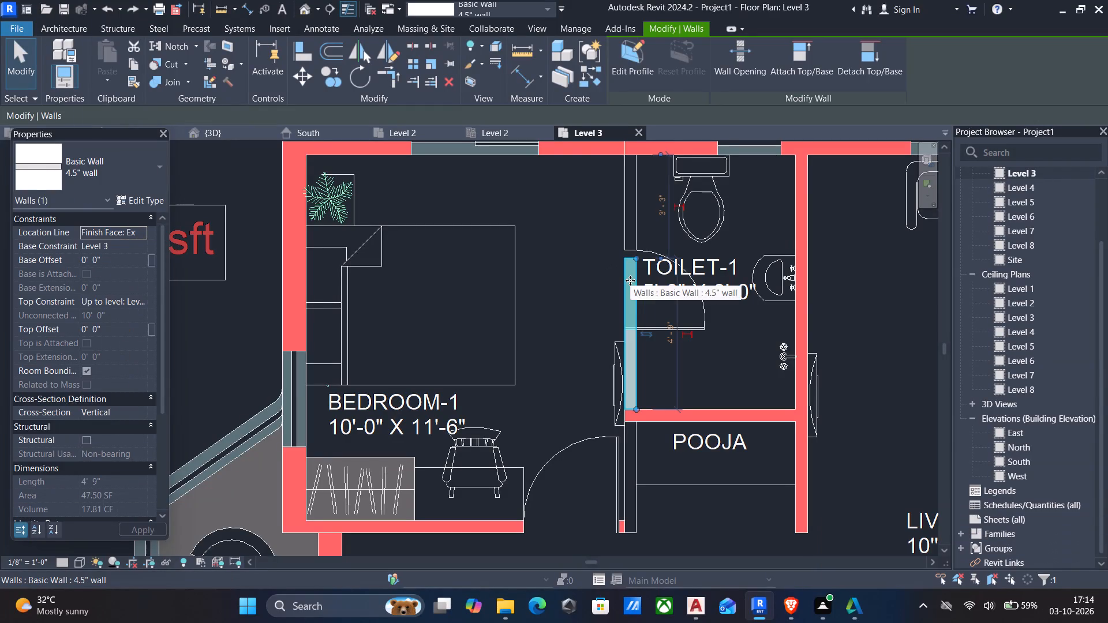
key("Delete")
middle_click_drag(635, 335, 624, 334)
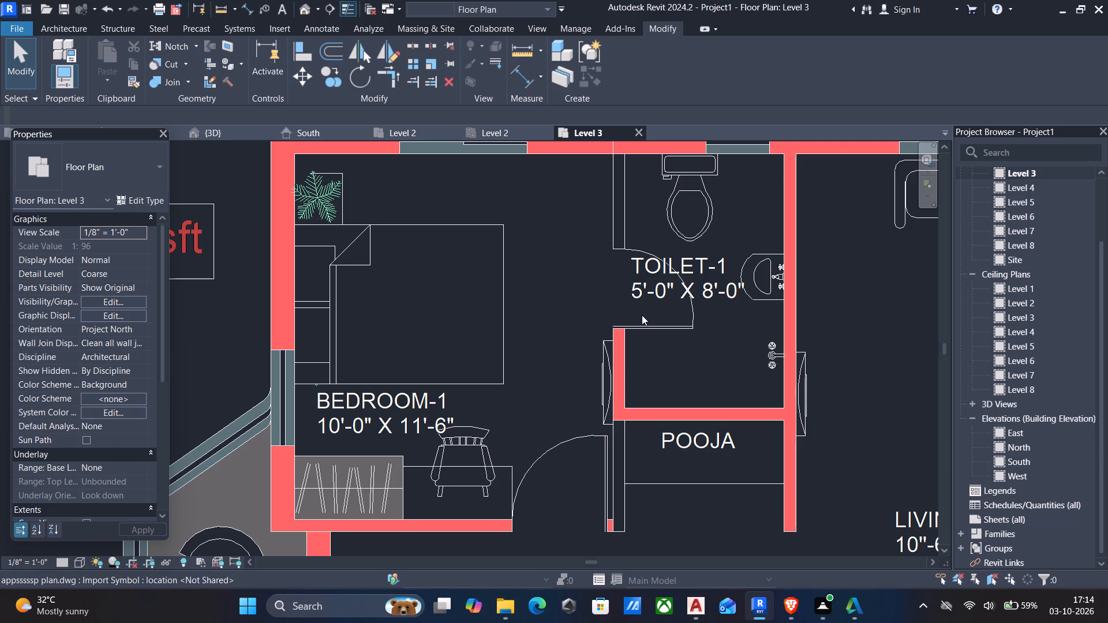
left_click(611, 226)
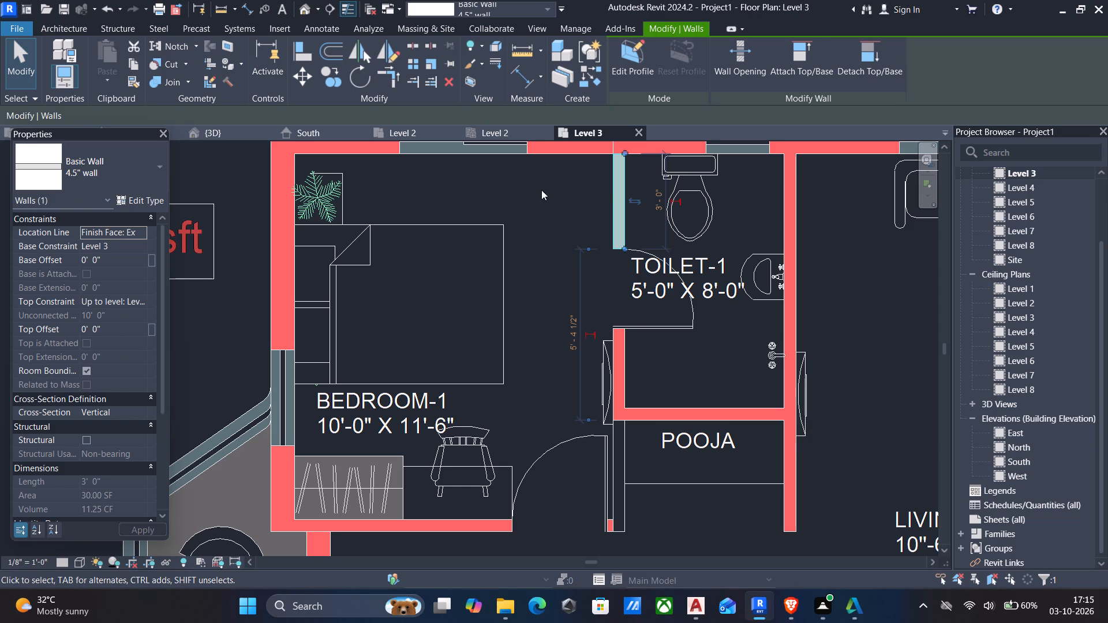
key("Escape")
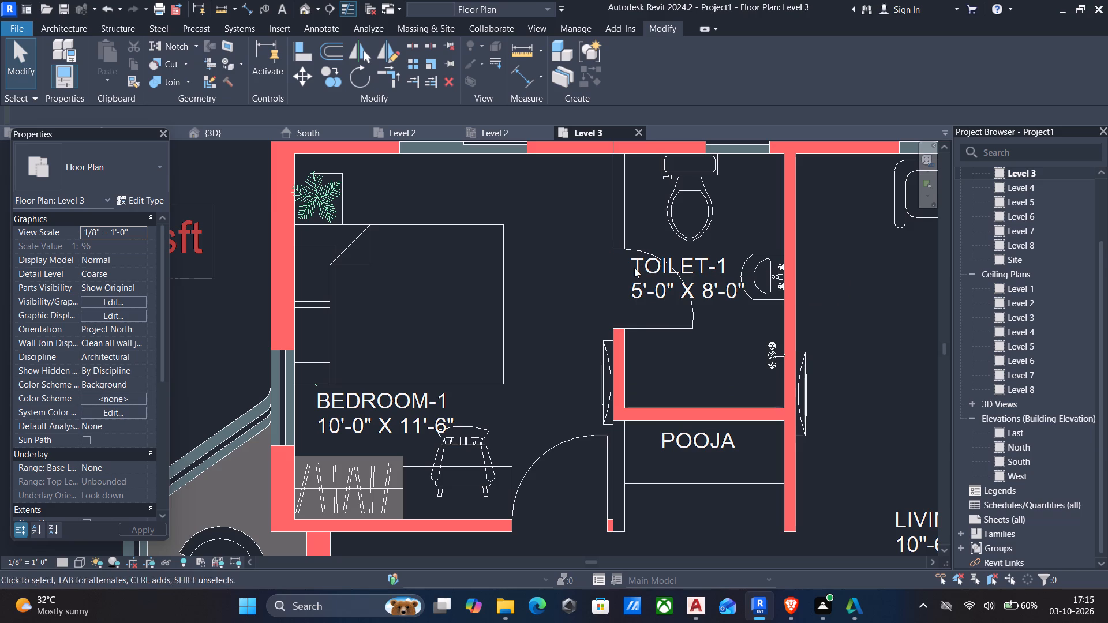
Place a 4.5" wall about 2'-6" long on the plan line below the Toilet-1 door, along the Bedroom-1 side.
type("wa")
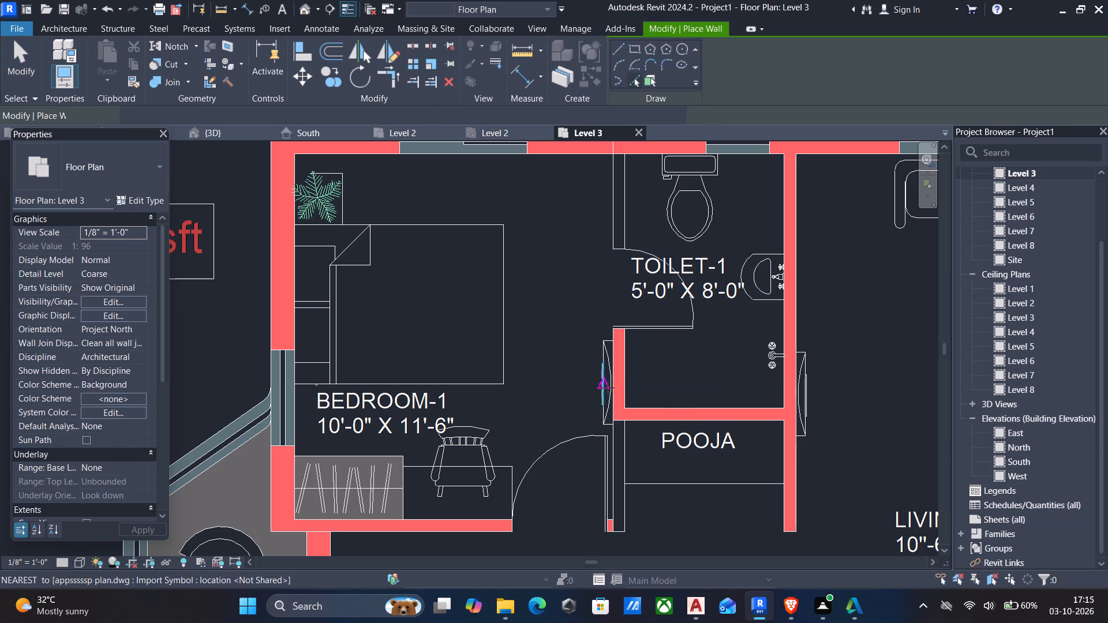
left_click(636, 82)
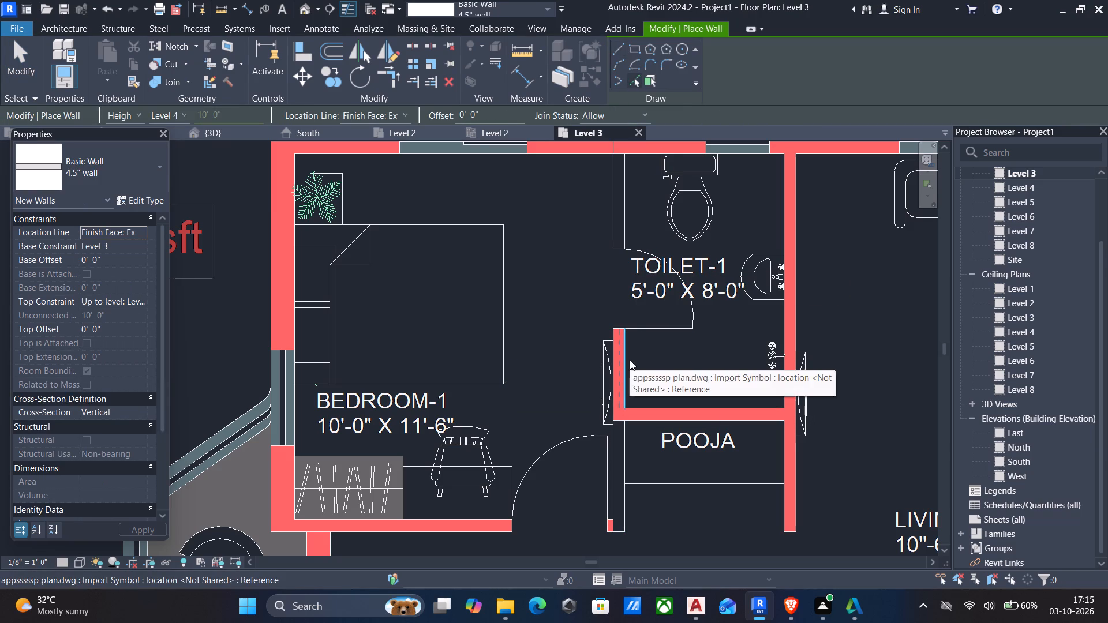
left_click(630, 360)
key("Escape")
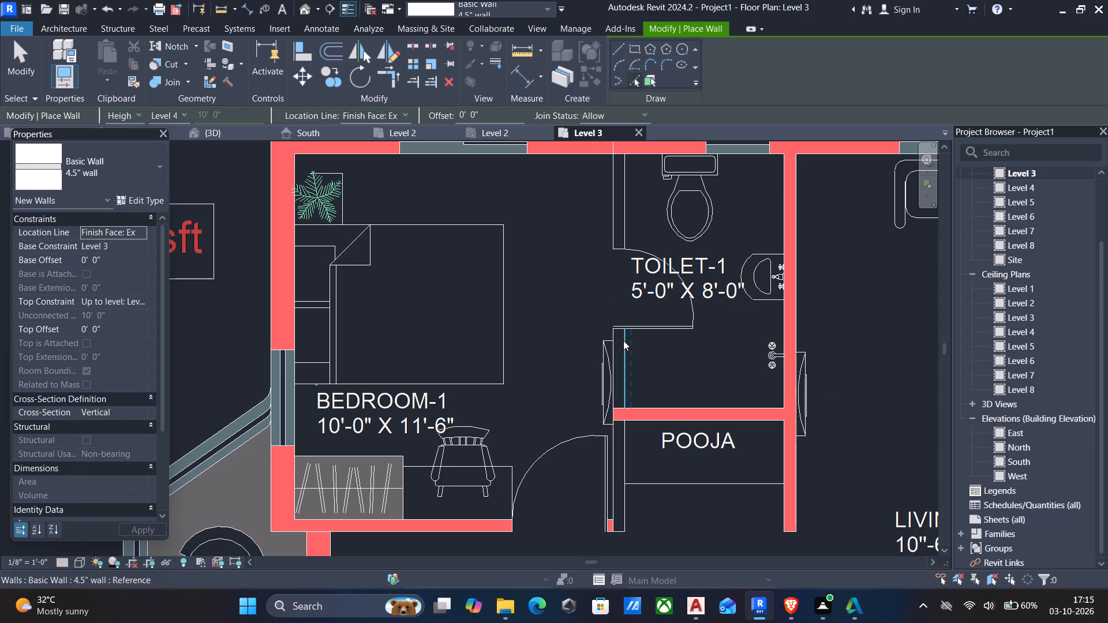
key("Escape")
Stretch the upper end of this 4.5" wall across the door opening to the upper Bedroom-1/Toilet-1 wall, making one wall about 8'-0" long.
left_click(620, 333)
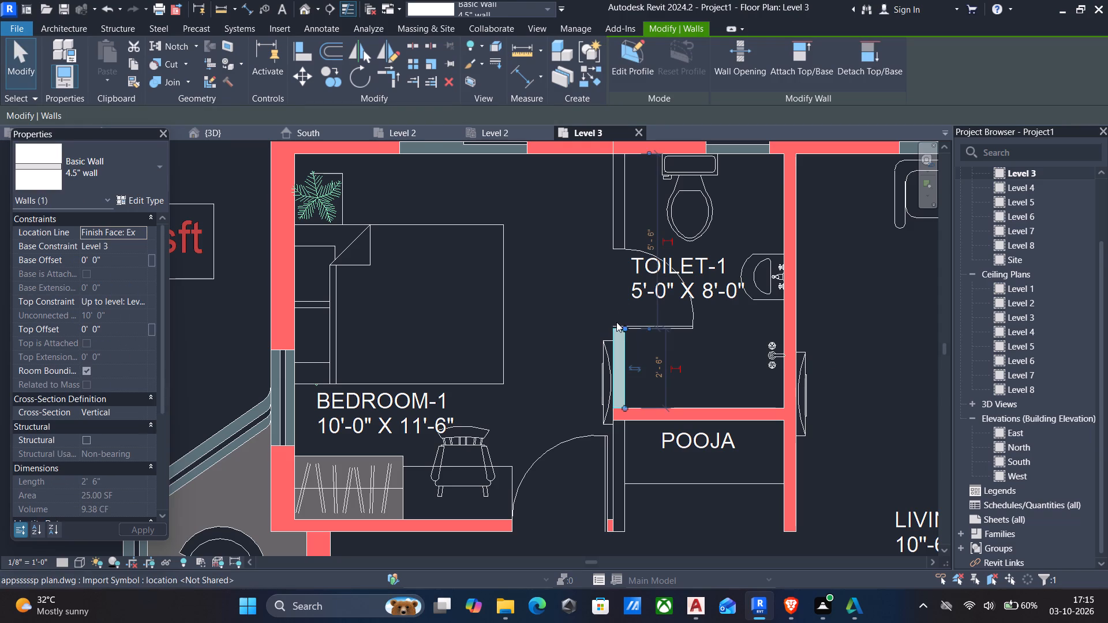
left_click_drag(623, 324, 621, 286)
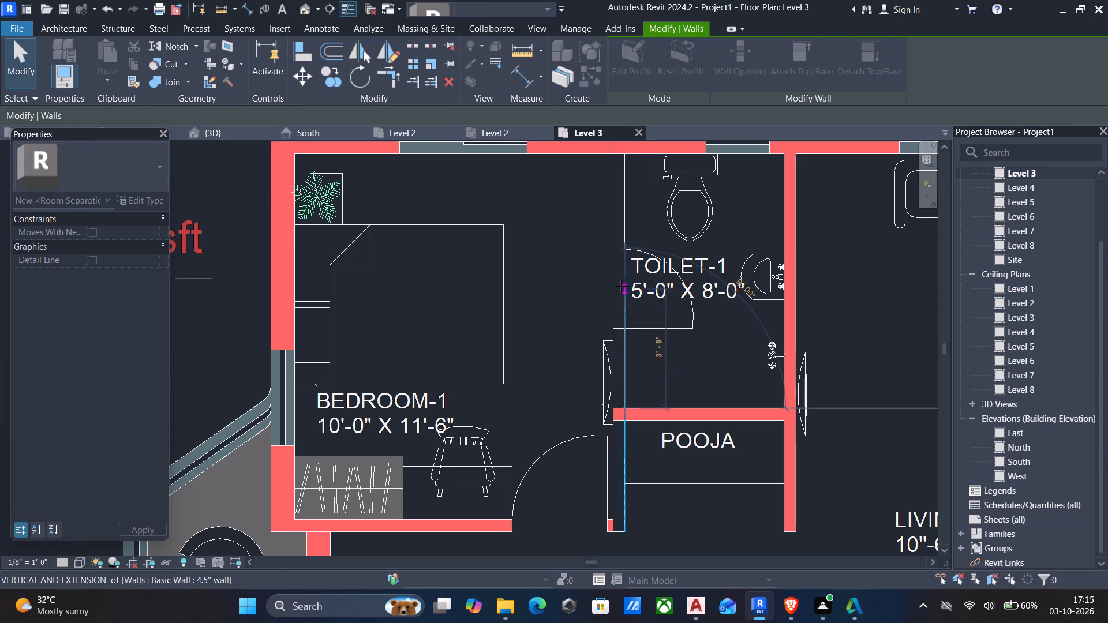
left_click_drag(621, 286, 624, 252)
key("Escape")
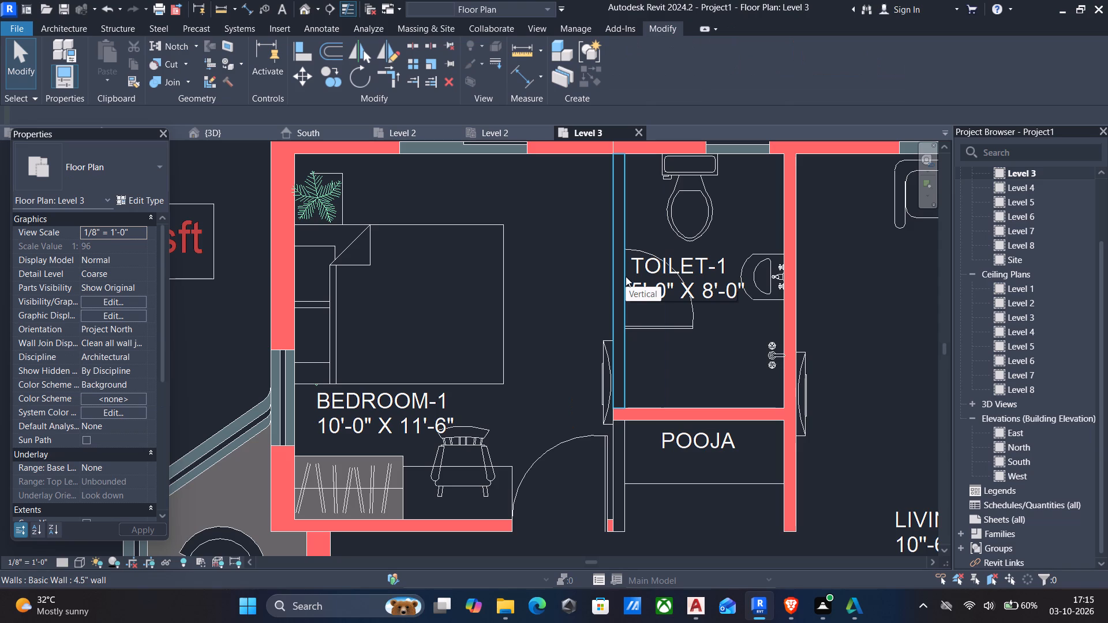
left_click(626, 276)
scroll(582, 250, "down", 2)
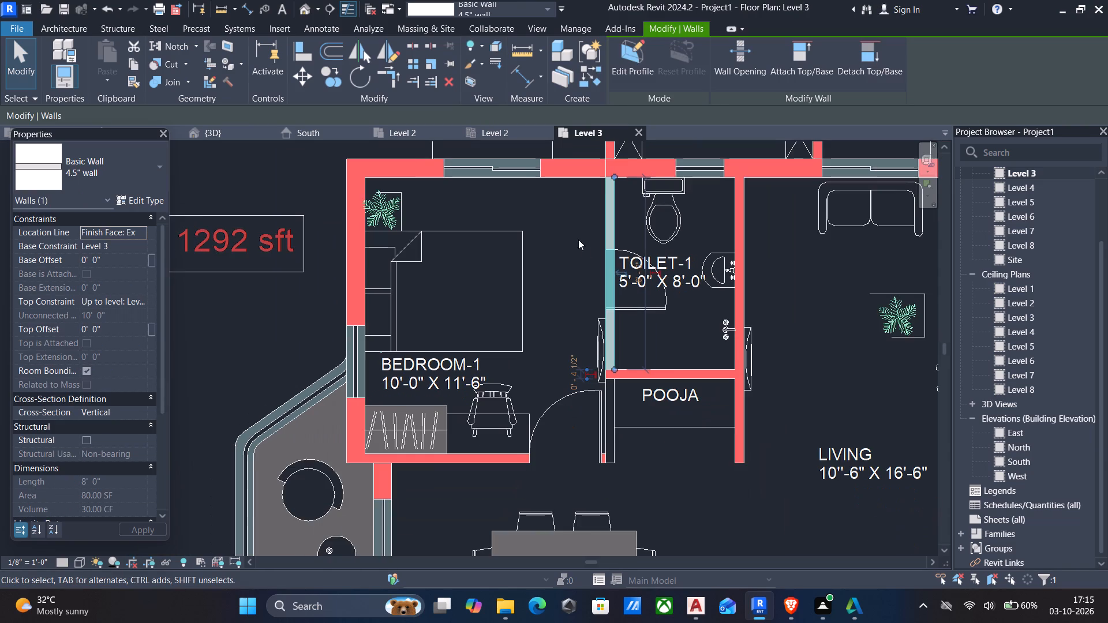
middle_click_drag(583, 219, 522, 283)
key("Escape")
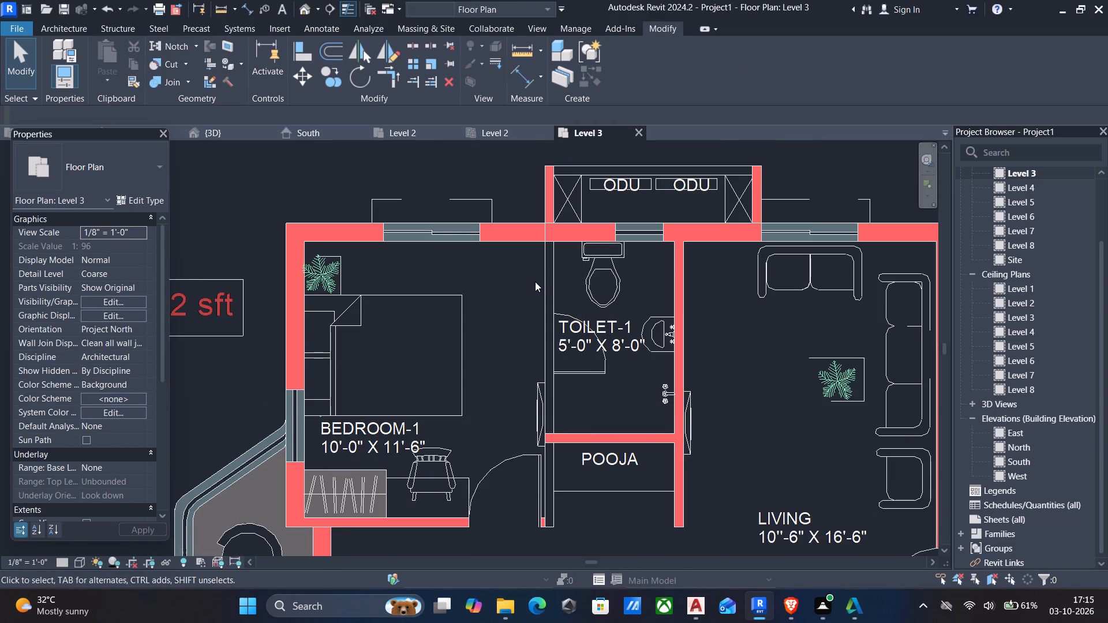
Look over the Level 3 plan from the 1292 sft unit across the corridor and lift core to the 1572 and 1457 sft units.
scroll(535, 282, "down", 2)
middle_click_drag(535, 282, 511, 278)
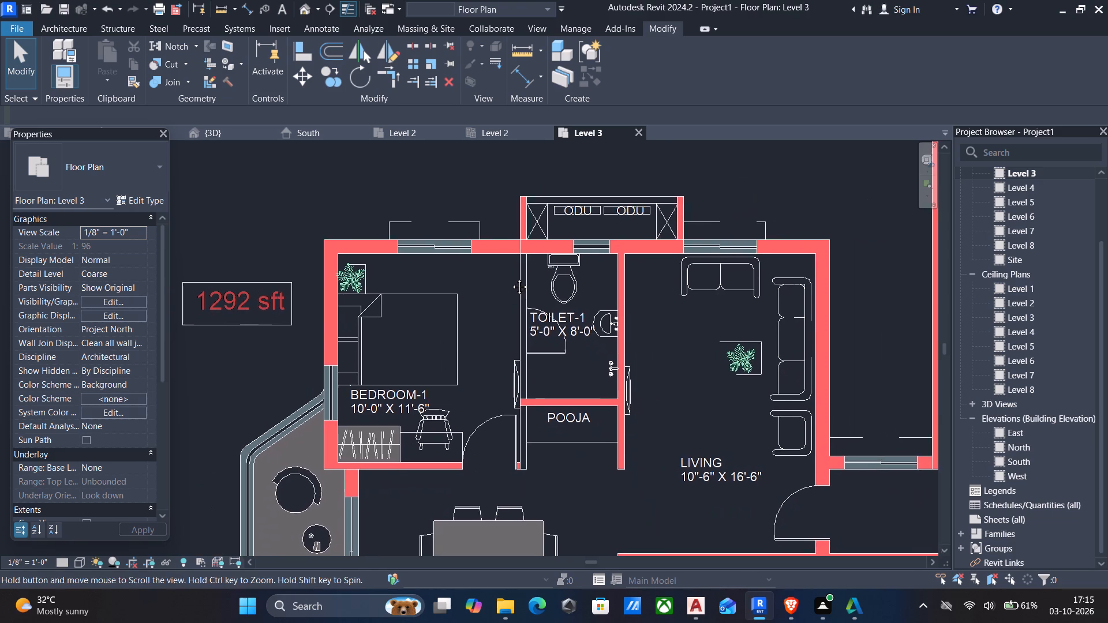
middle_click_drag(511, 278, 505, 269)
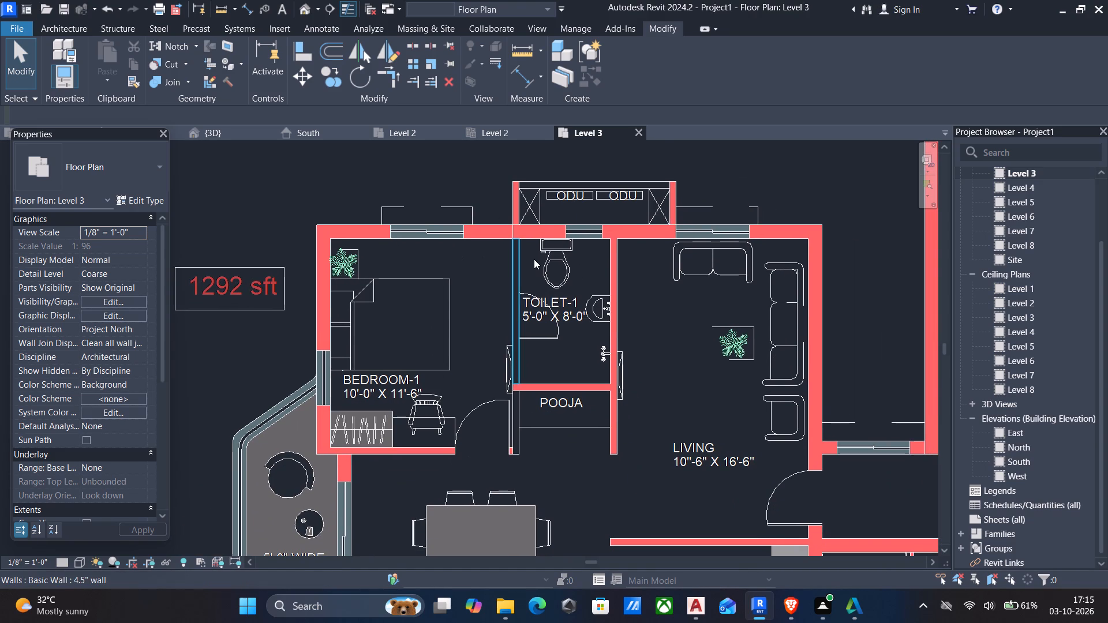
middle_click_drag(534, 259, 529, 283)
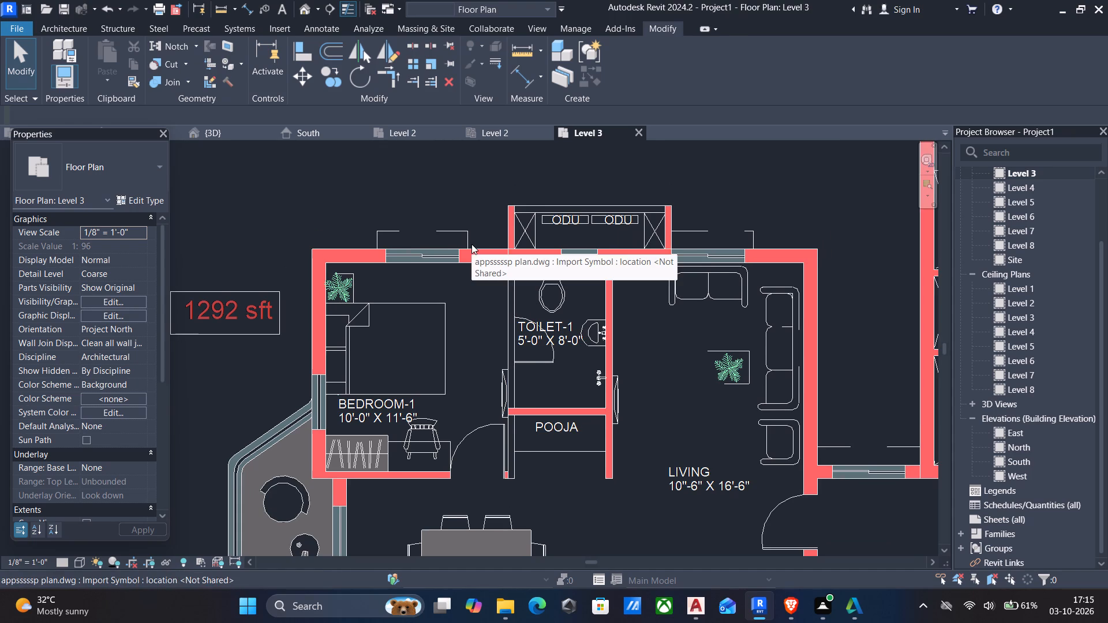
type("wa")
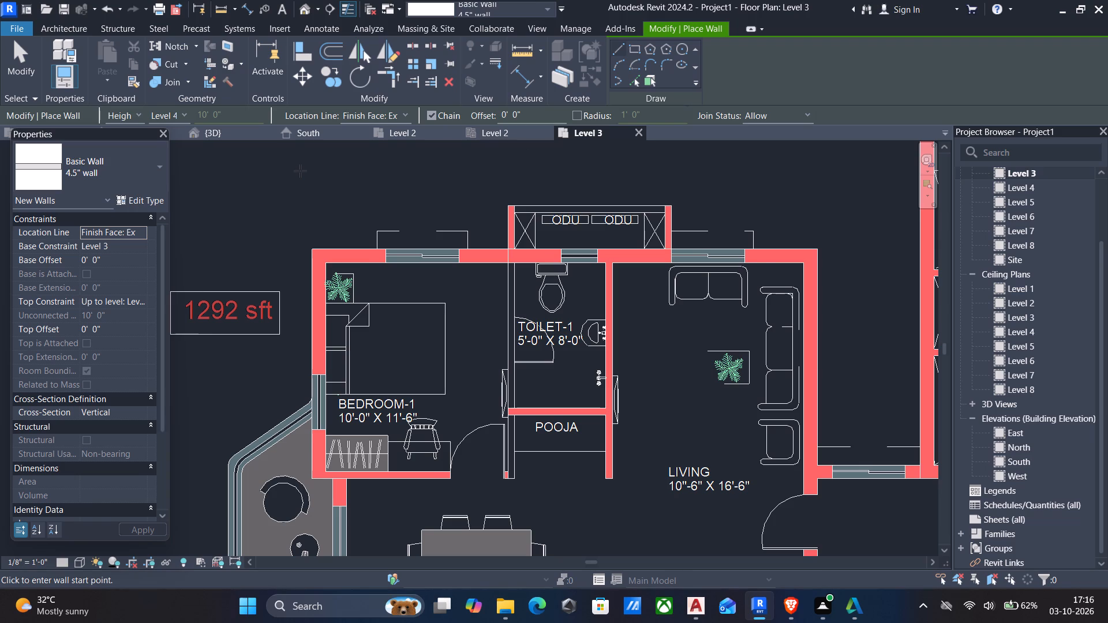
scroll(300, 171, "down", 3)
middle_click_drag(300, 171, 303, 193)
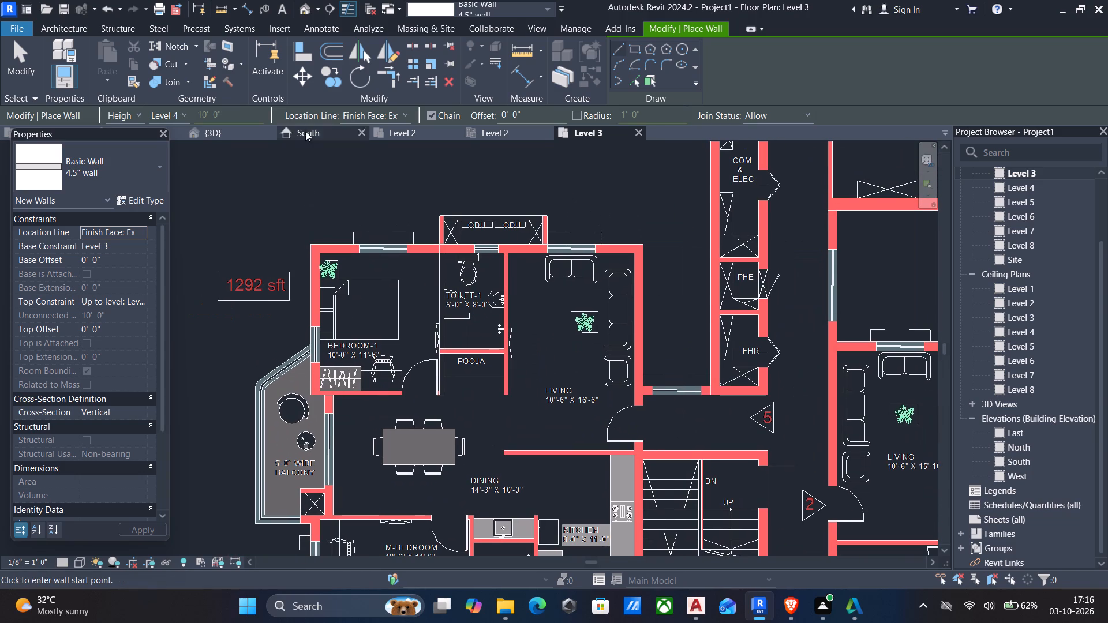
scroll(307, 129, "down", 1)
middle_click_drag(314, 123, 341, 268)
scroll(357, 259, "down", 2)
middle_click_drag(382, 238, 342, 359)
scroll(379, 294, "down", 2)
middle_click_drag(383, 293, 417, 398)
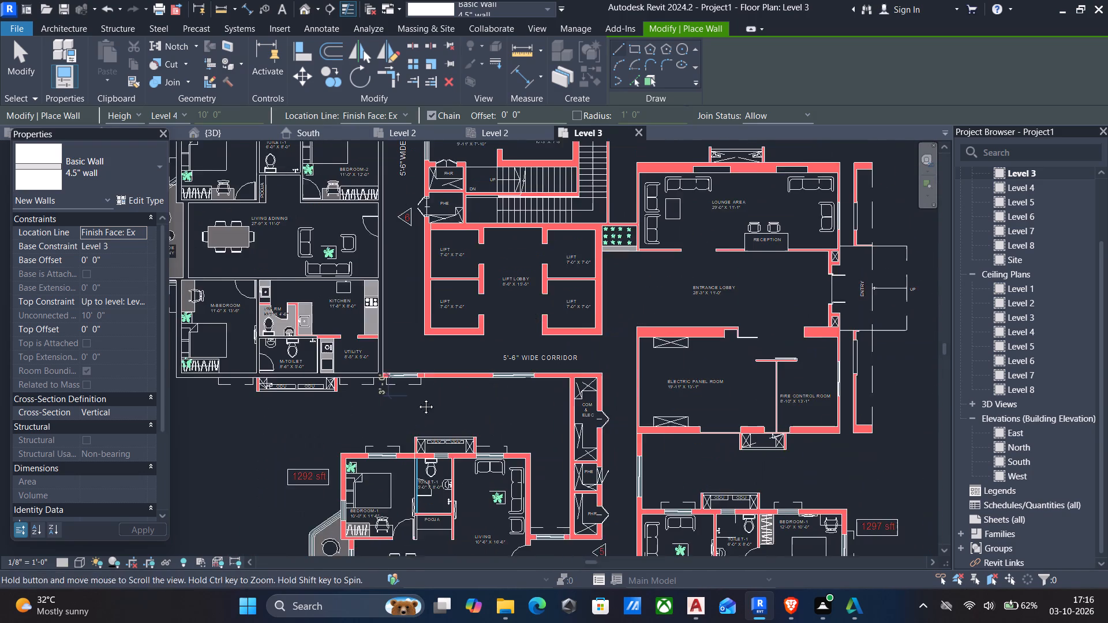
middle_click_drag(417, 398, 420, 401)
middle_click_drag(405, 372, 481, 487)
scroll(481, 487, "down", 4)
middle_click_drag(438, 305, 451, 425)
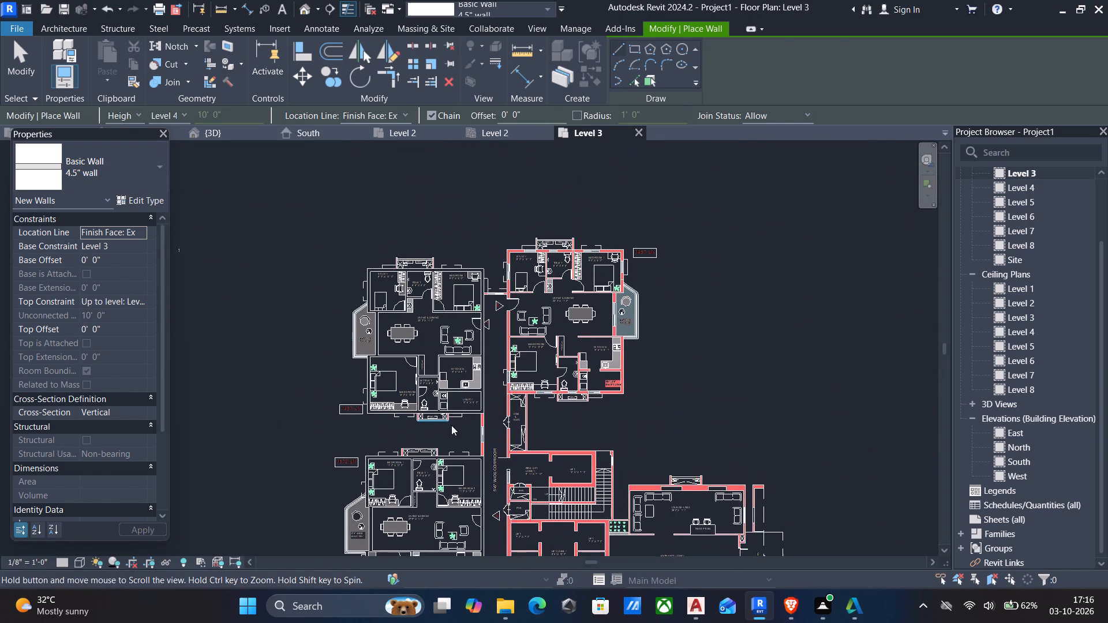
key("Escape")
scroll(370, 401, "up", 4)
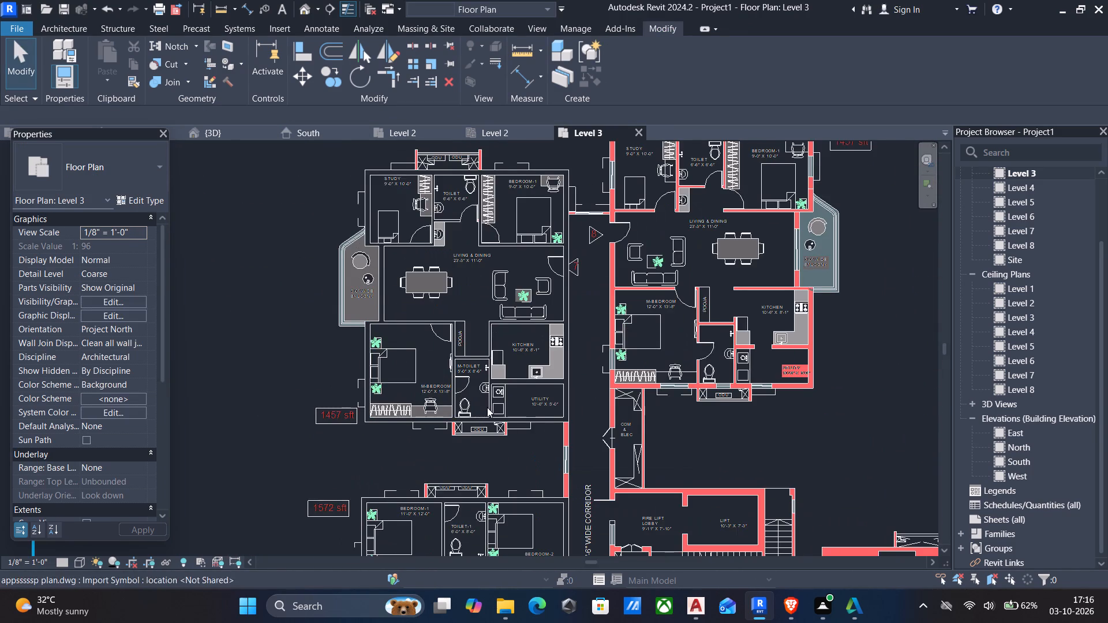
middle_click_drag(487, 407, 459, 410)
scroll(459, 410, "up", 1)
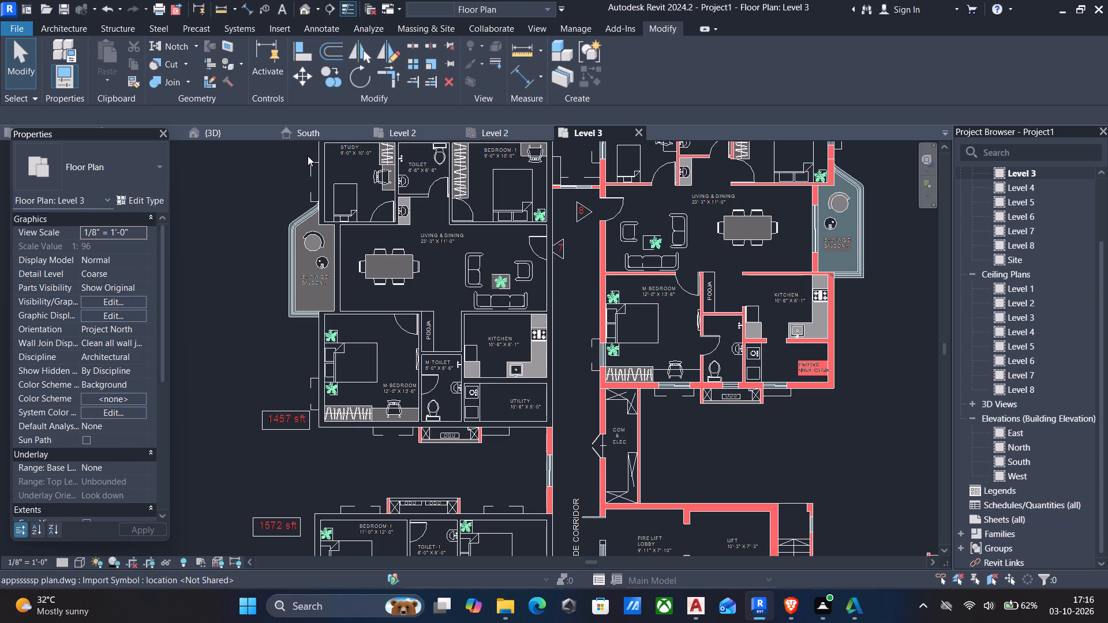
Open the 3D view and examine the modelled unit walls above the imported plan from several angles.
left_click(210, 130)
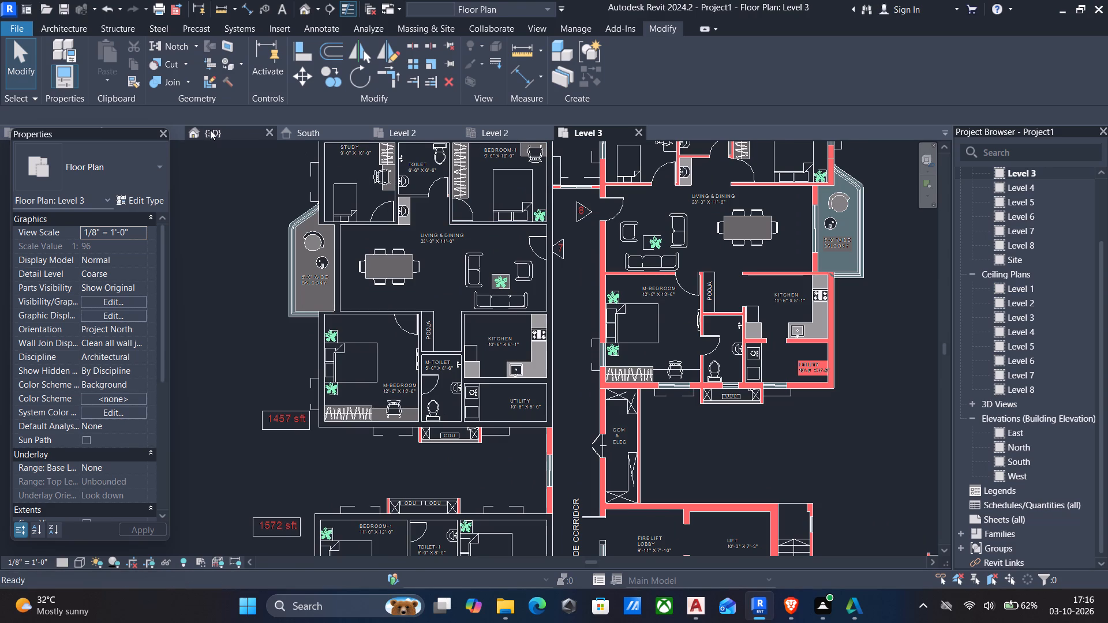
scroll(387, 245, "down", 3)
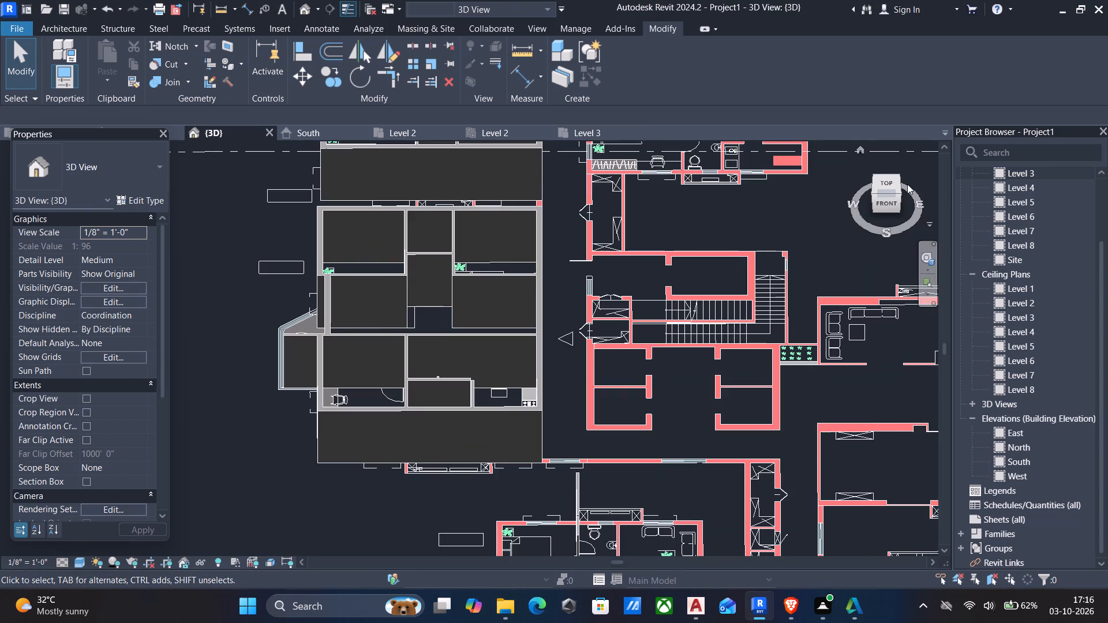
scroll(716, 211, "down", 3)
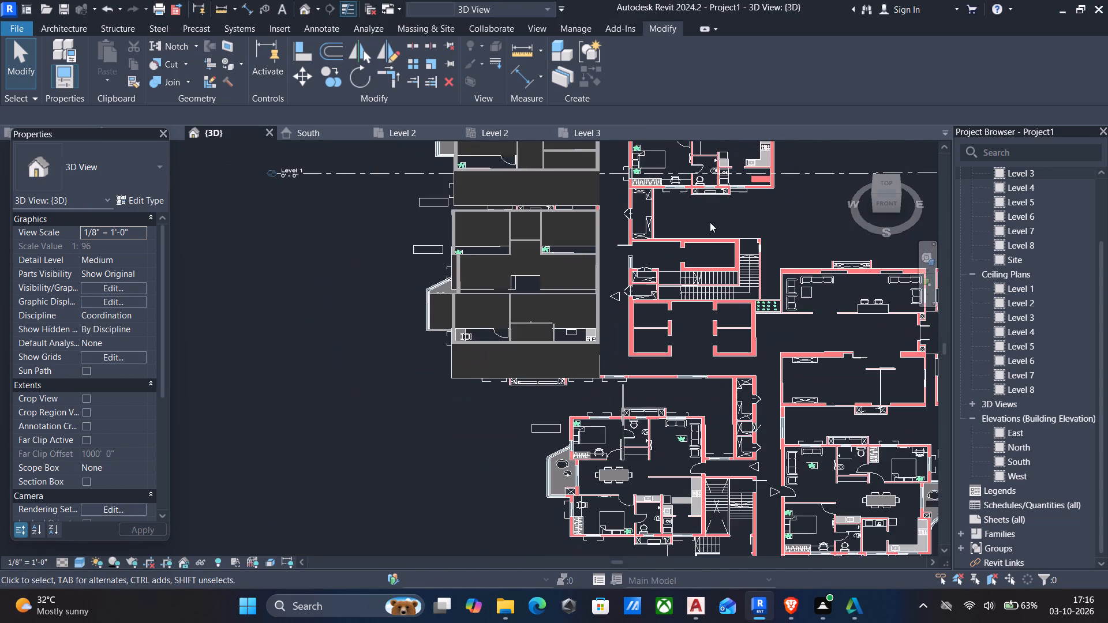
middle_click_drag(635, 265, 539, 228, "shift")
middle_click_drag(497, 285, 811, 287)
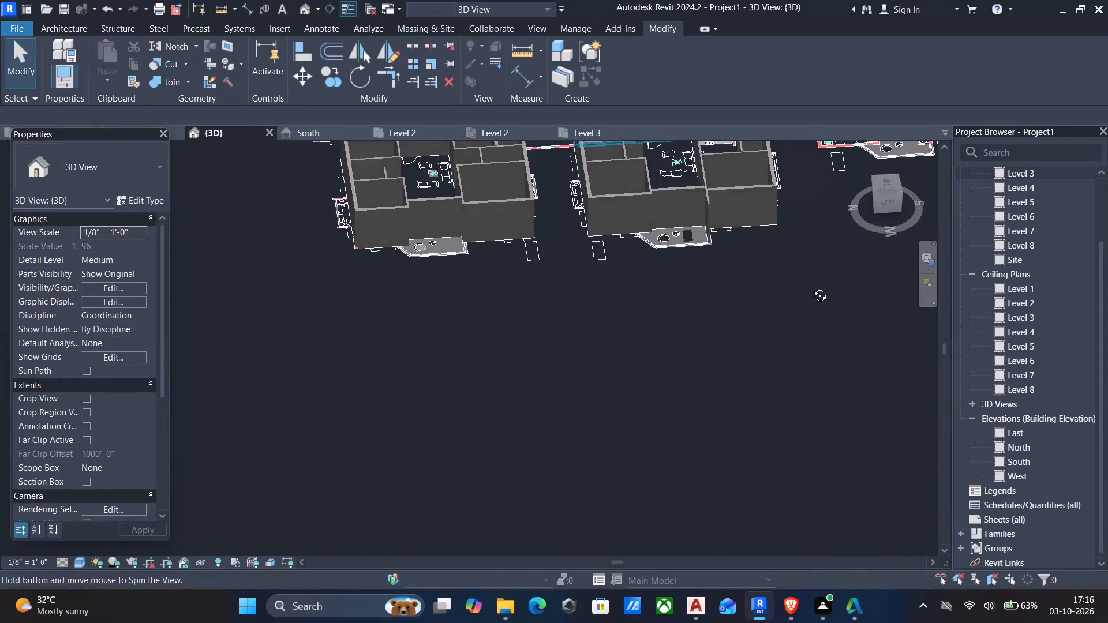
middle_click_drag(811, 287, 627, 275)
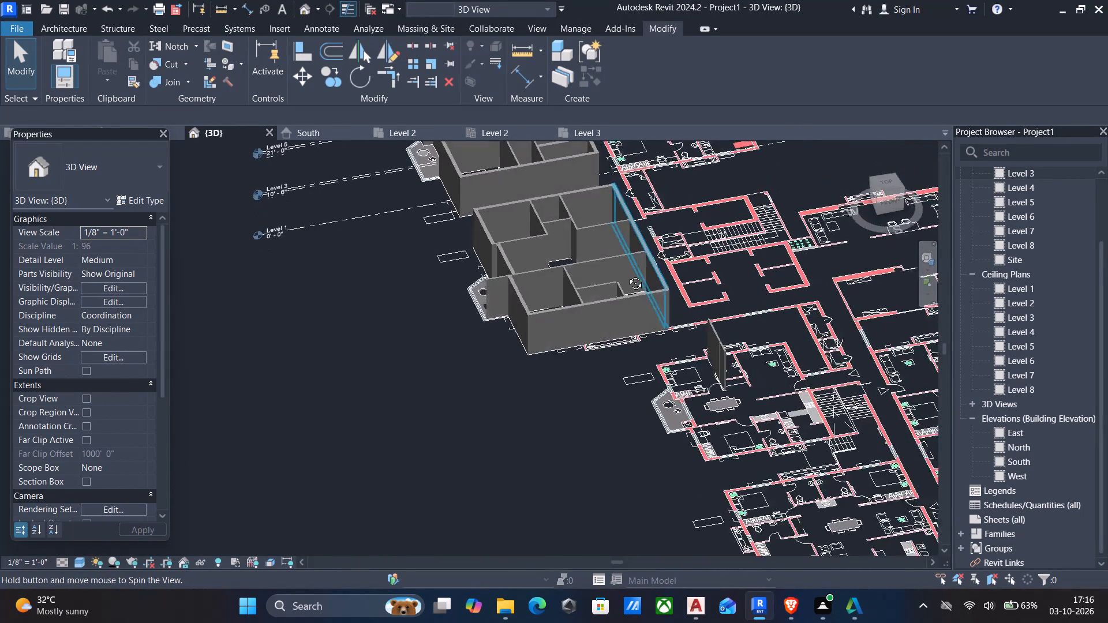
middle_click_drag(627, 275, 728, 264)
scroll(728, 264, "down", 4)
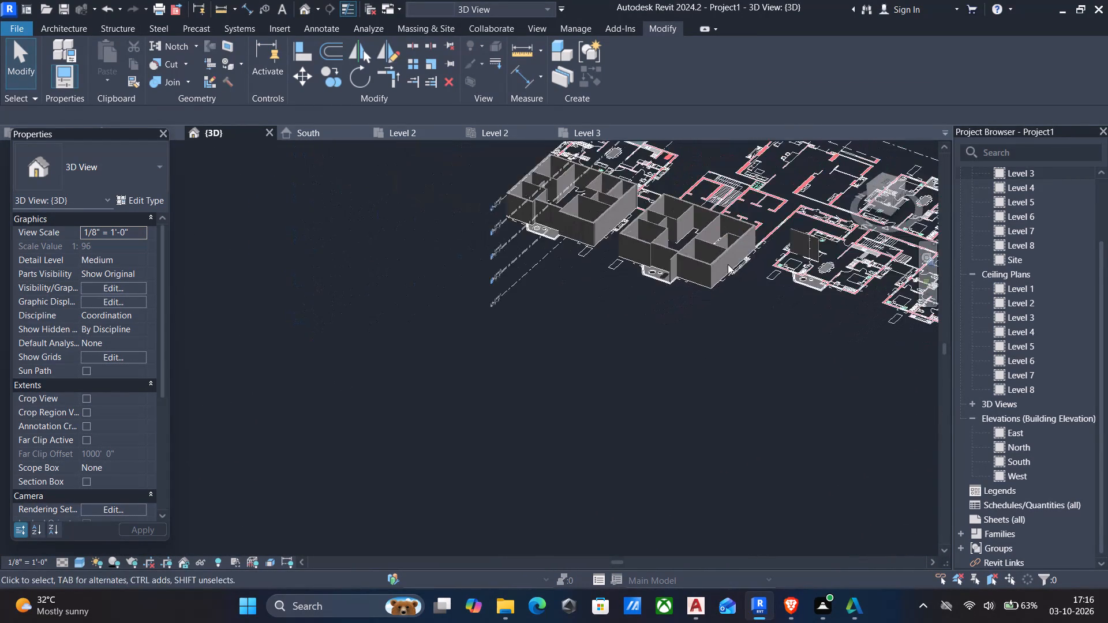
middle_click_drag(706, 266, 598, 241, "shift")
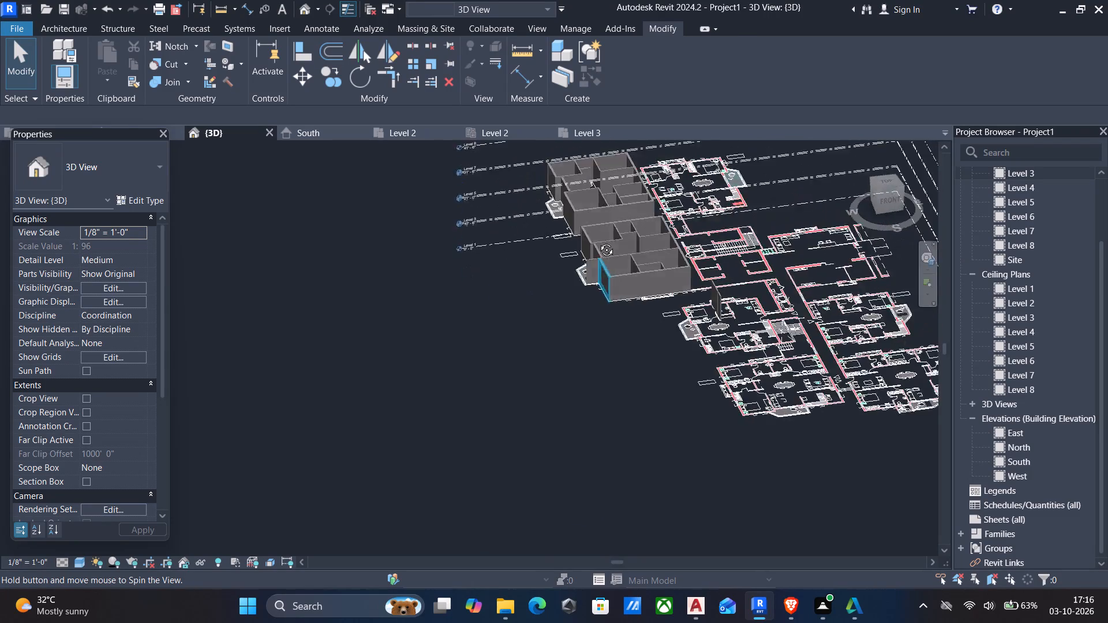
middle_click_drag(598, 241, 522, 251, "shift")
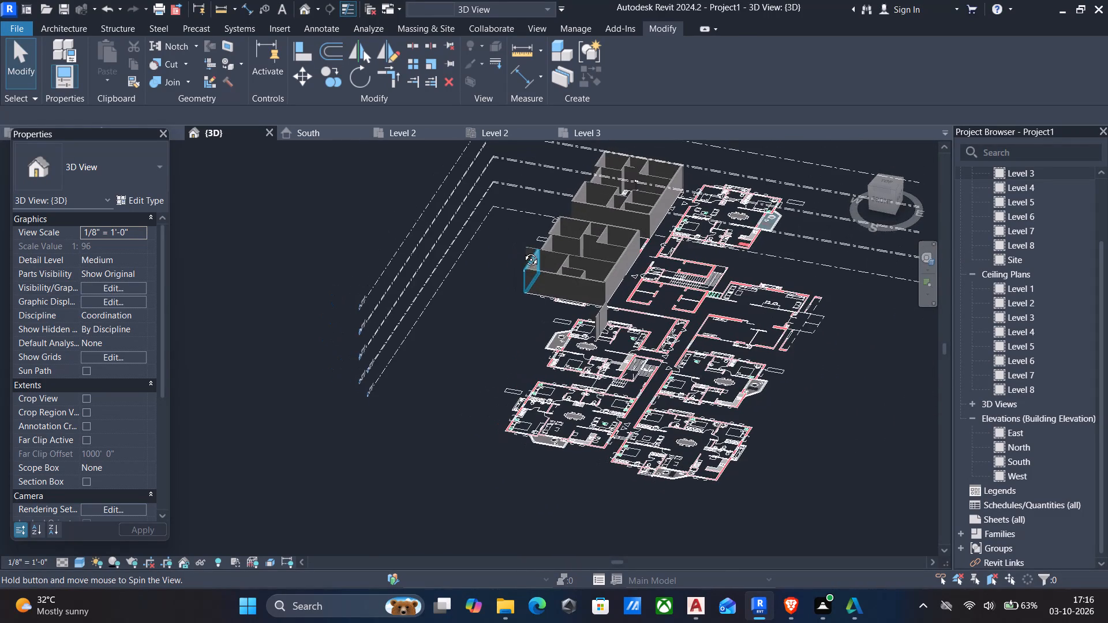
middle_click_drag(522, 251, 503, 256, "shift")
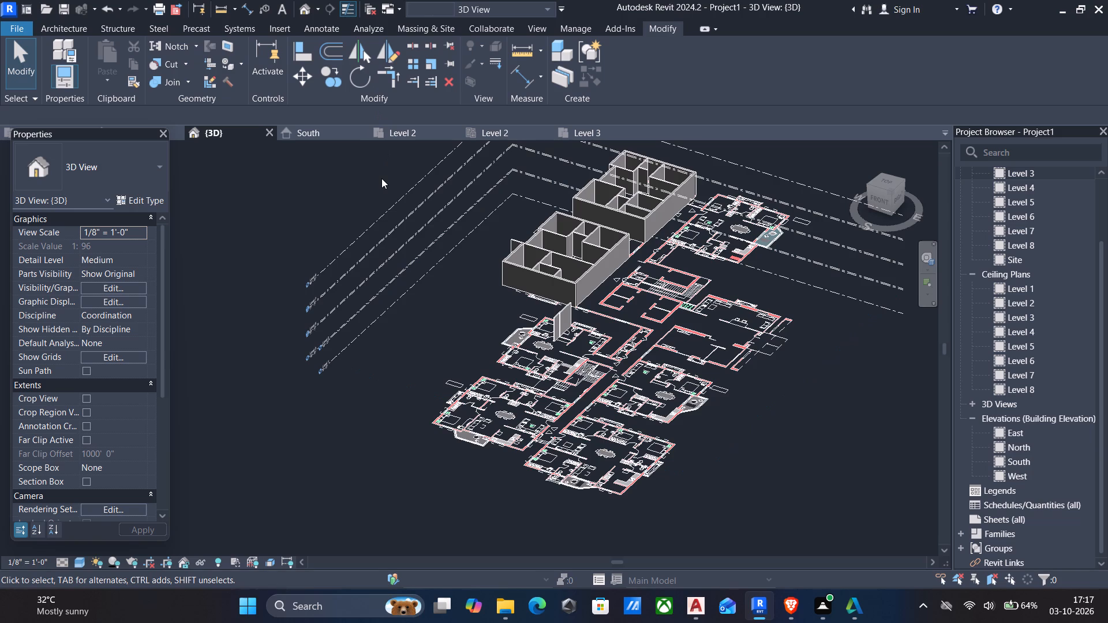
middle_click_drag(502, 246, 581, 257, "shift")
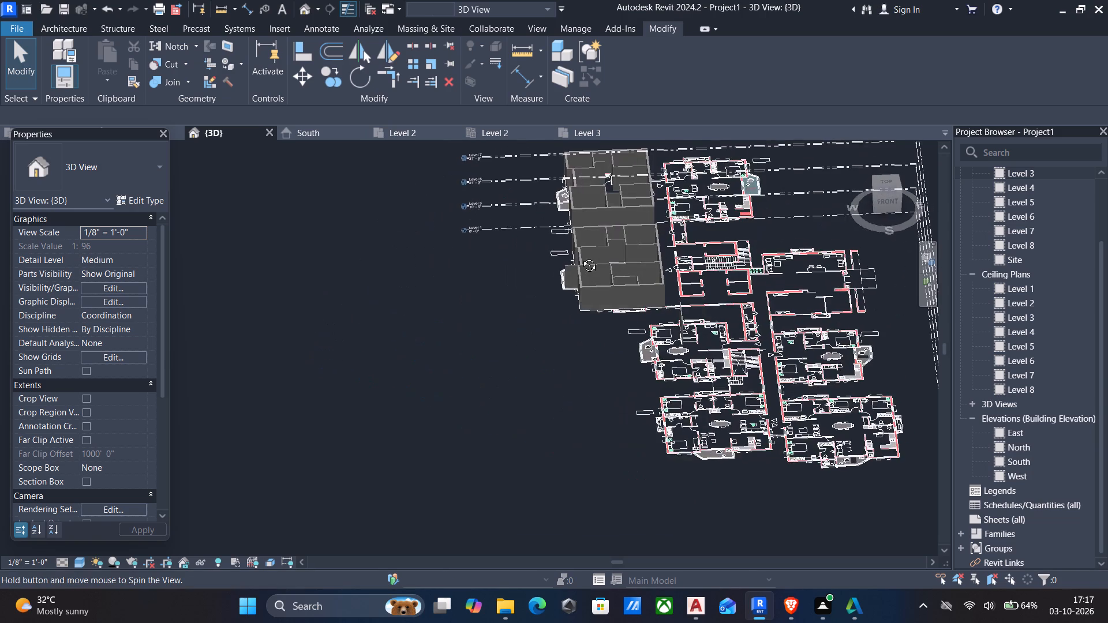
middle_click_drag(581, 257, 563, 260, "shift")
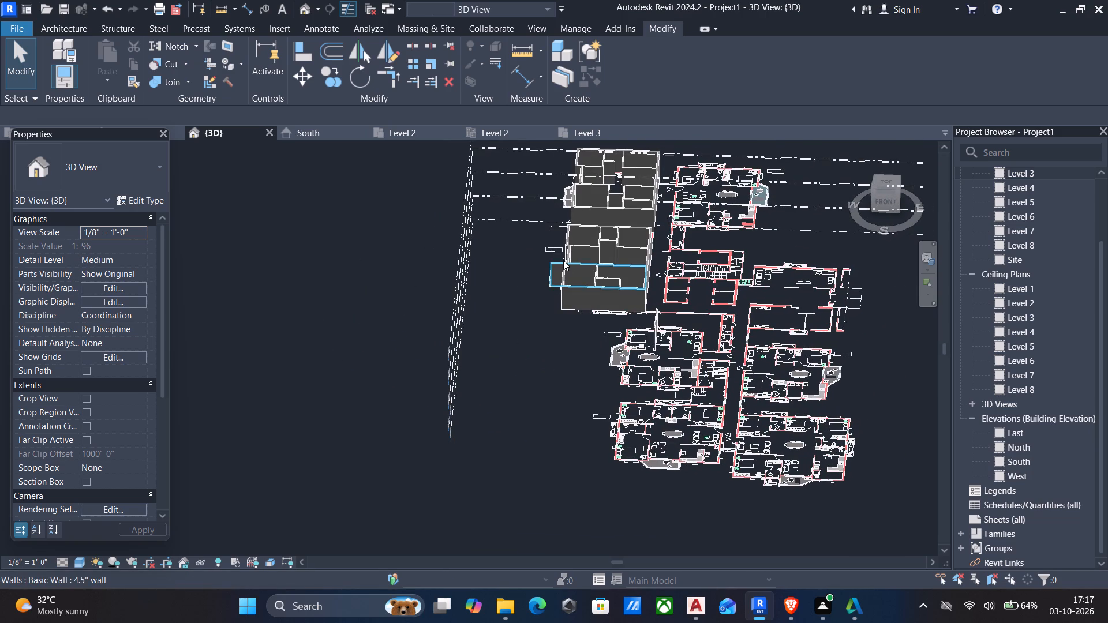
middle_click_drag(563, 260, 564, 303)
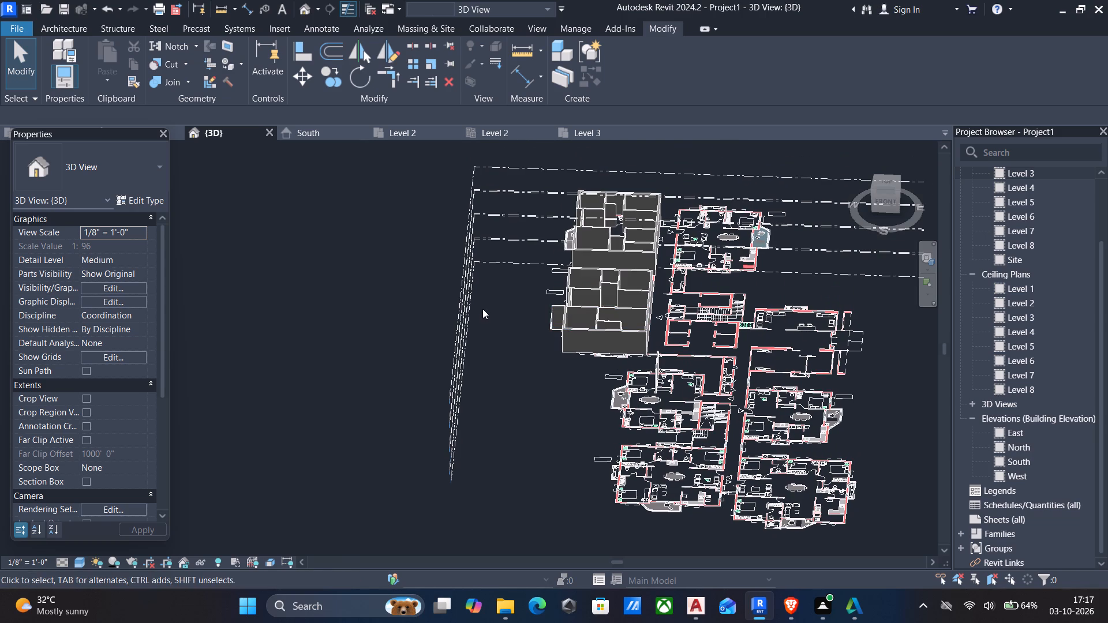
middle_click_drag(482, 309, 430, 318)
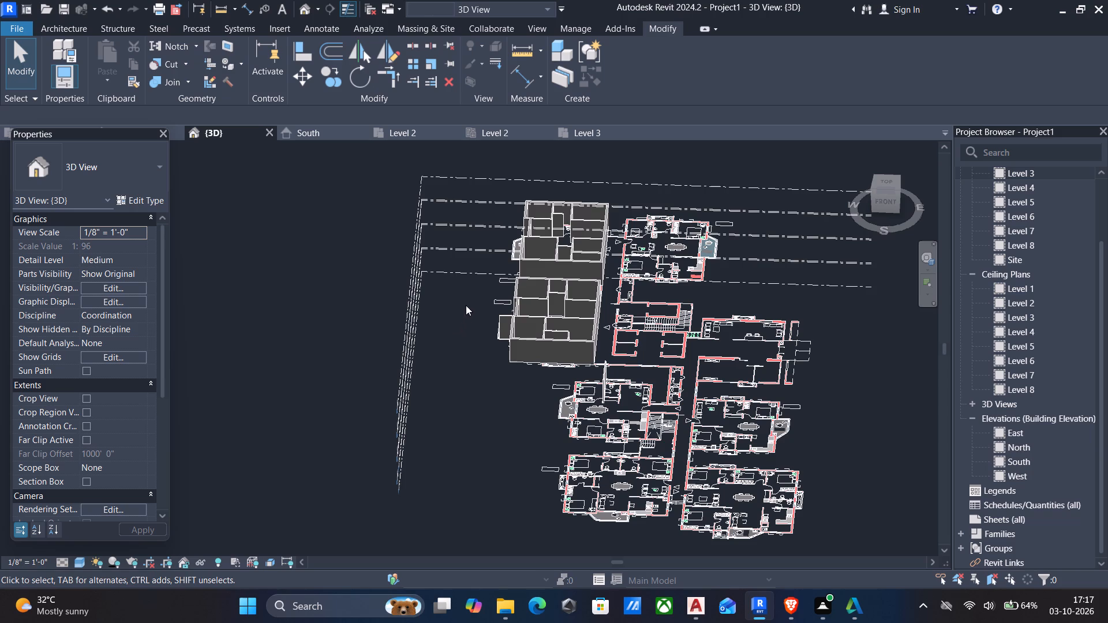
middle_click_drag(466, 305, 453, 311)
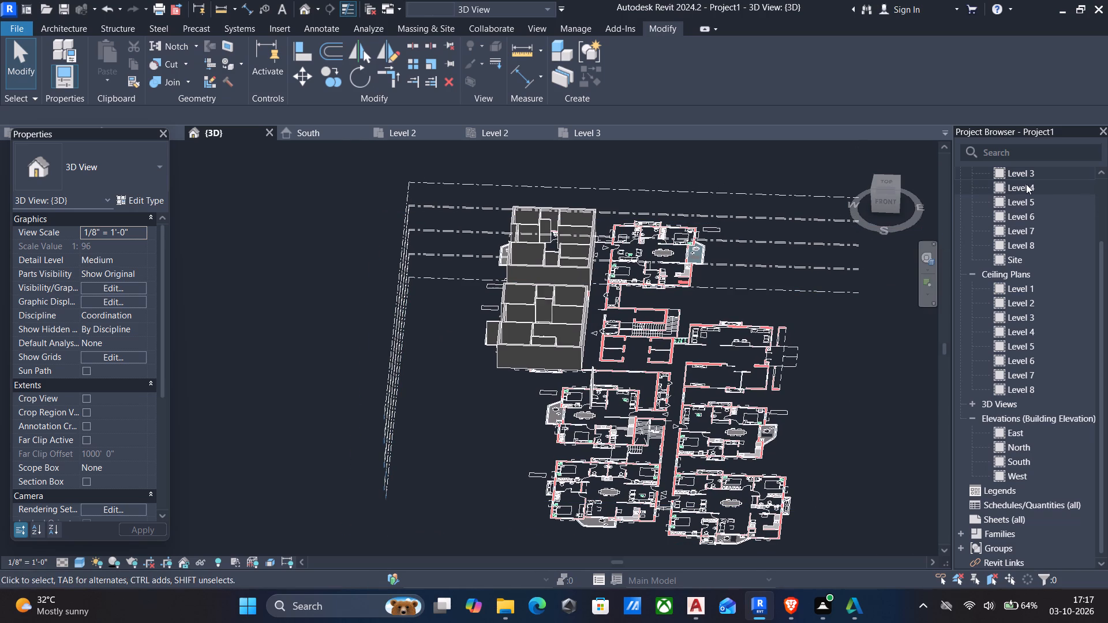
In the Level 3 plan's 1572 sft unit, place a 4.5" wall about 4'-9" long on the plan line between PW.RM and the kitchen.
double_click(1056, 175)
scroll(444, 307, "down", 2)
middle_click_drag(444, 307, 462, 324)
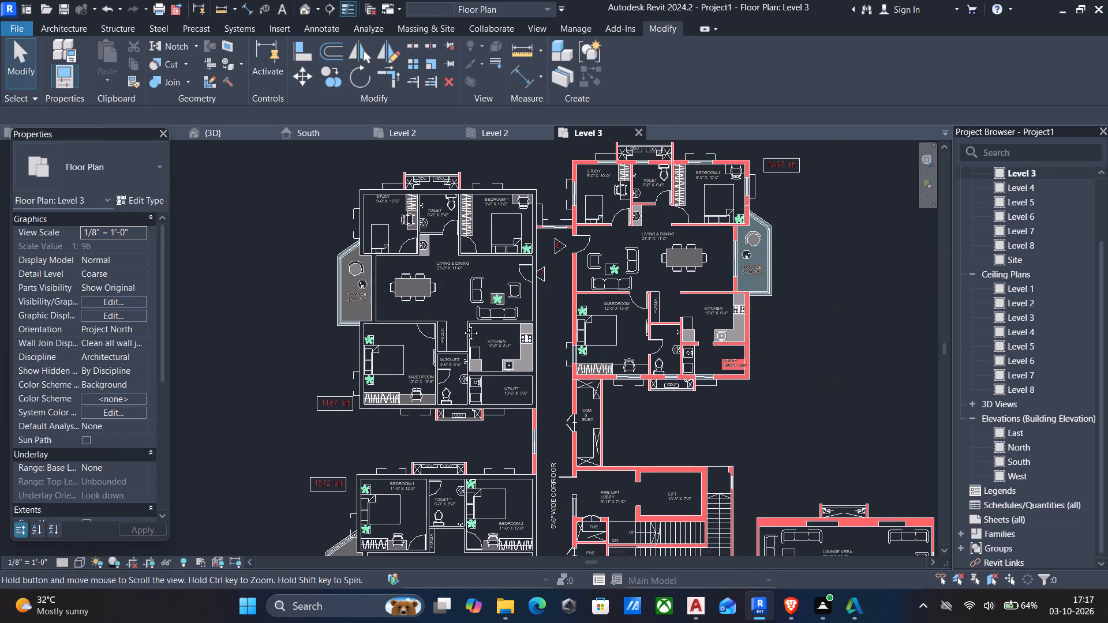
middle_click_drag(462, 324, 520, 198)
middle_click_drag(512, 423, 513, 358)
middle_click_drag(596, 391, 586, 363)
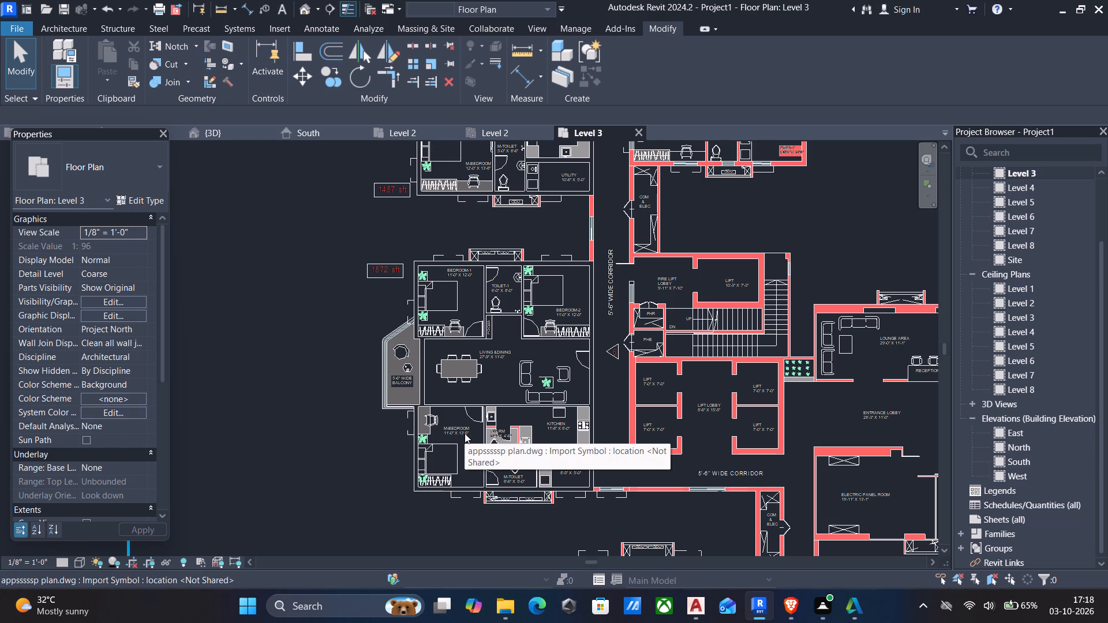
key("Escape")
middle_click_drag(477, 435, 480, 381)
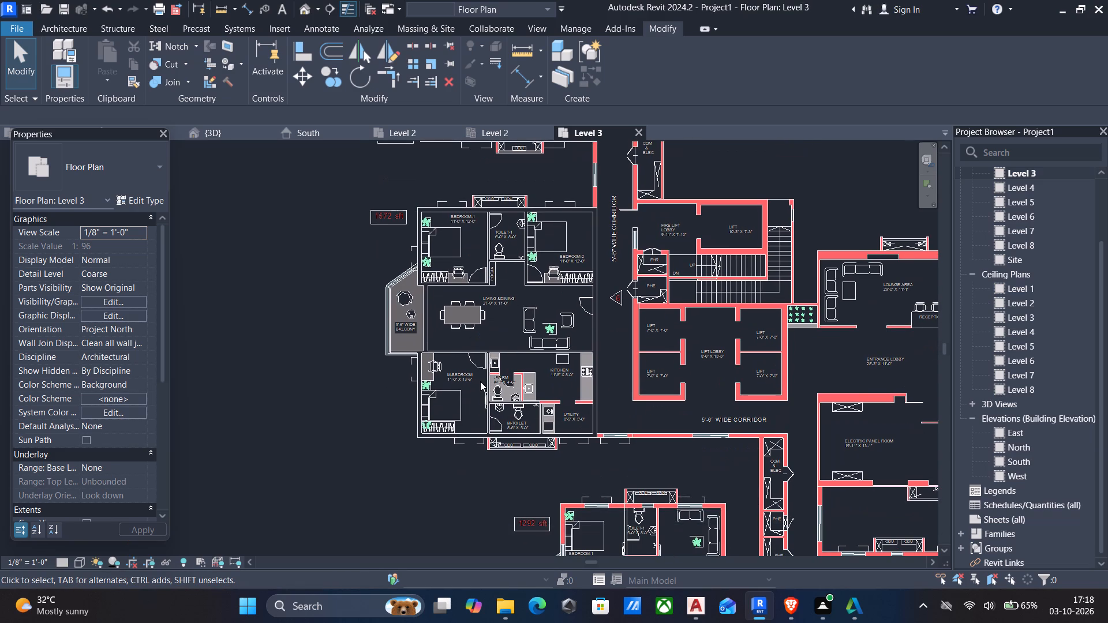
type("wa")
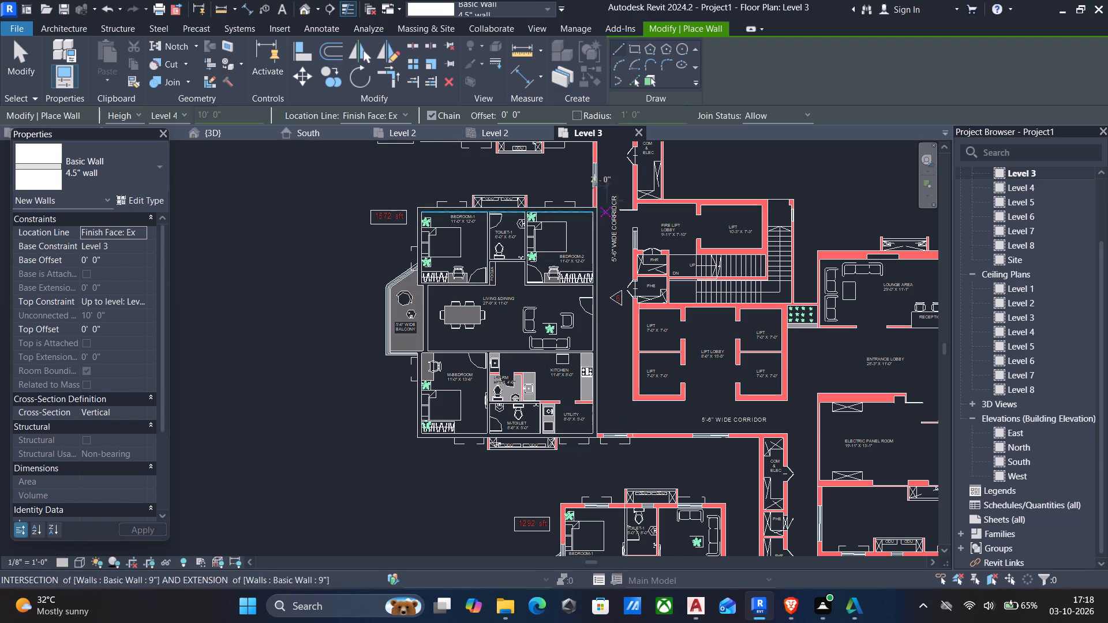
left_click(636, 80)
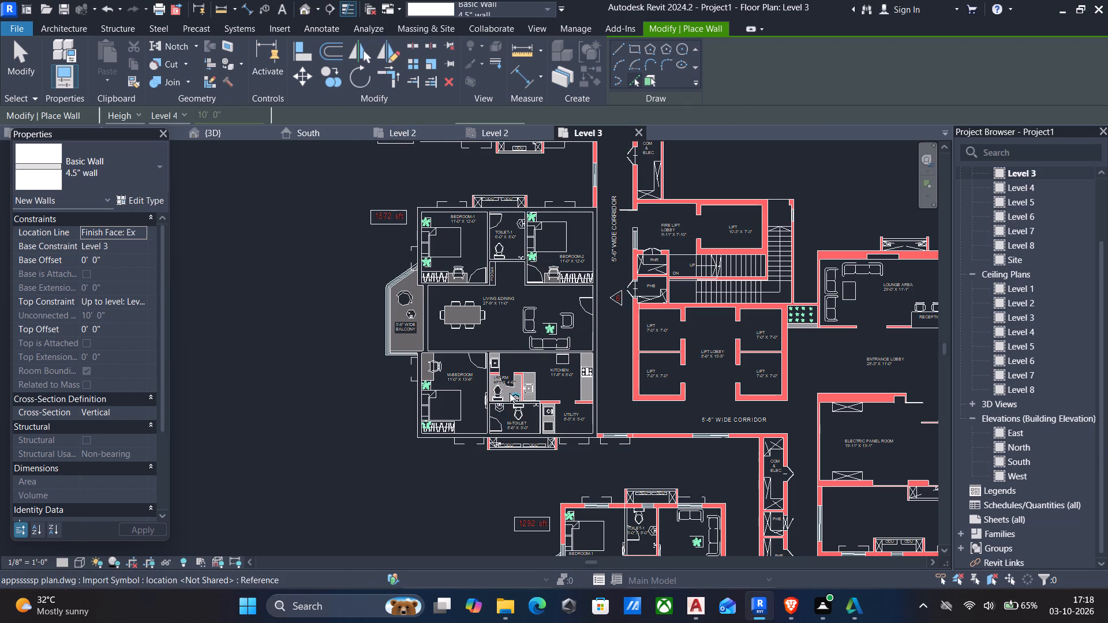
scroll(517, 393, "up", 9)
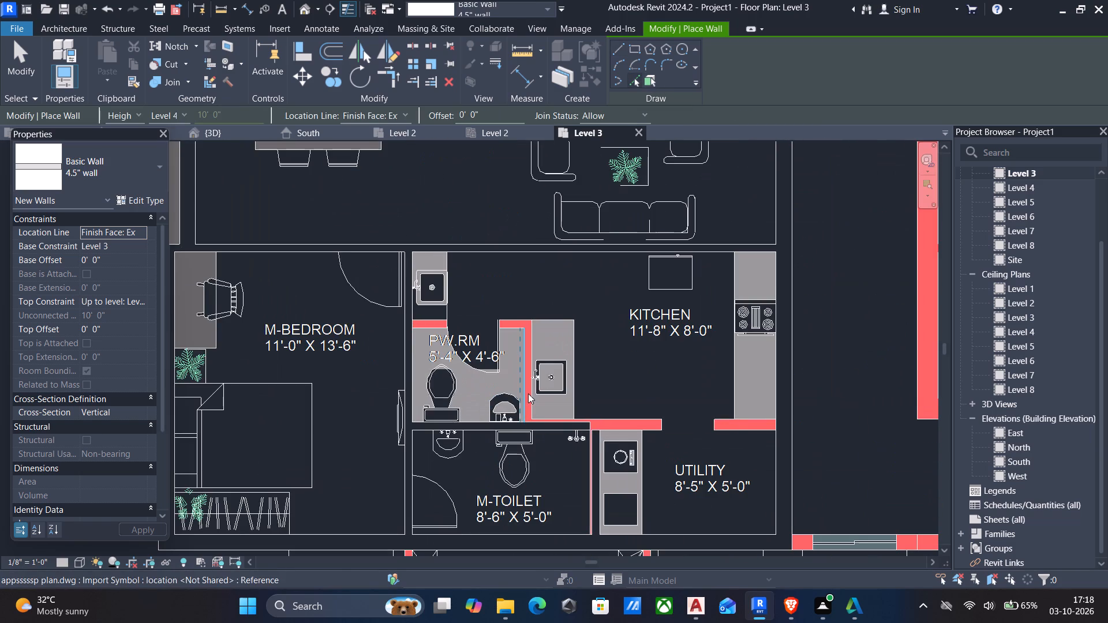
scroll(528, 393, "up", 9)
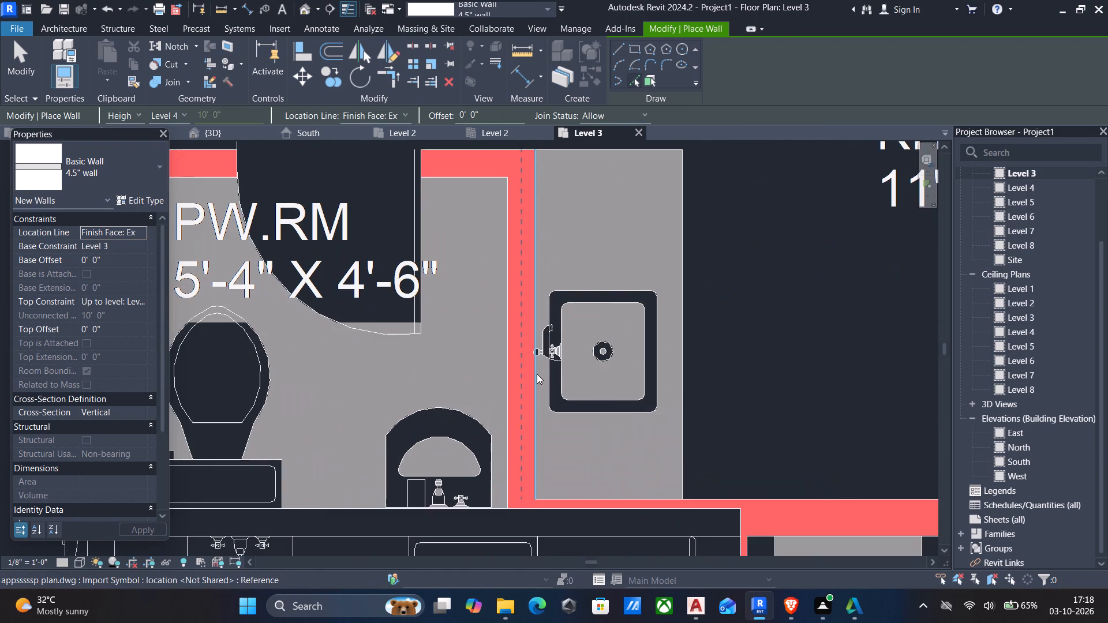
left_click(537, 374)
scroll(537, 374, "down", 5)
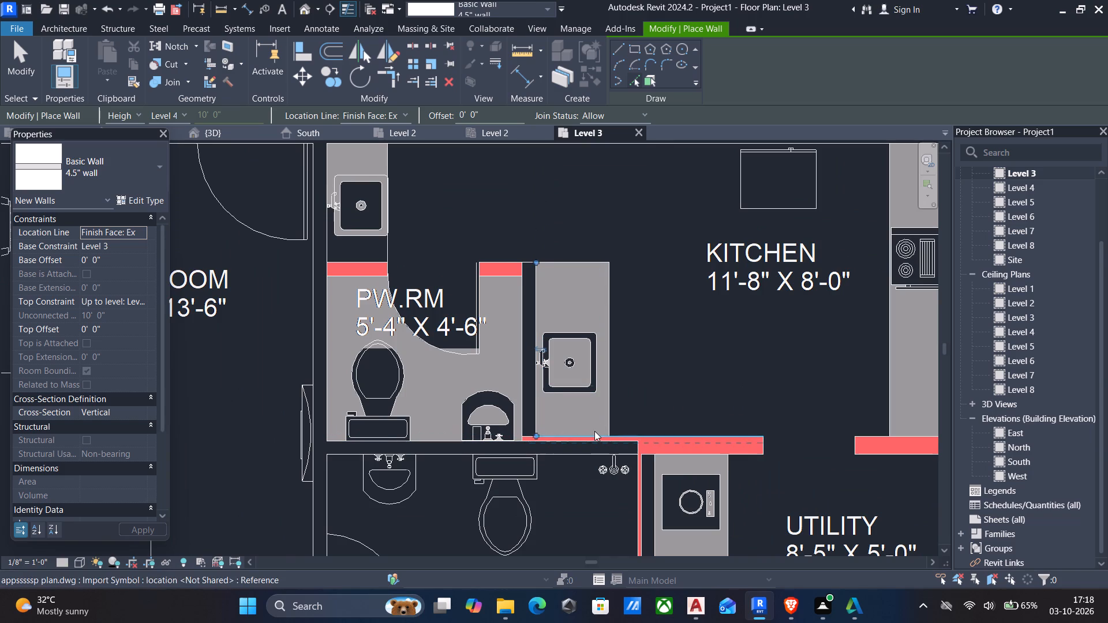
key("Escape")
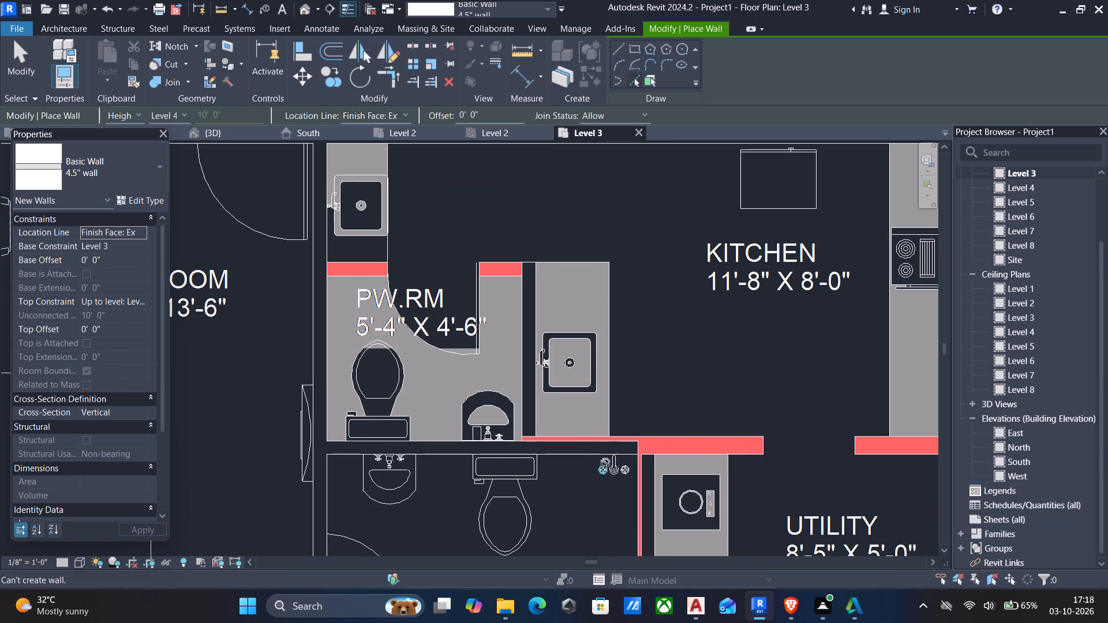
key("Escape")
Stretch the M-Toilet/PW.RM 4.5" wall across the kitchen/utility opening to the unit's corridor-side wall, making it about 17'-11" long.
left_click(596, 443)
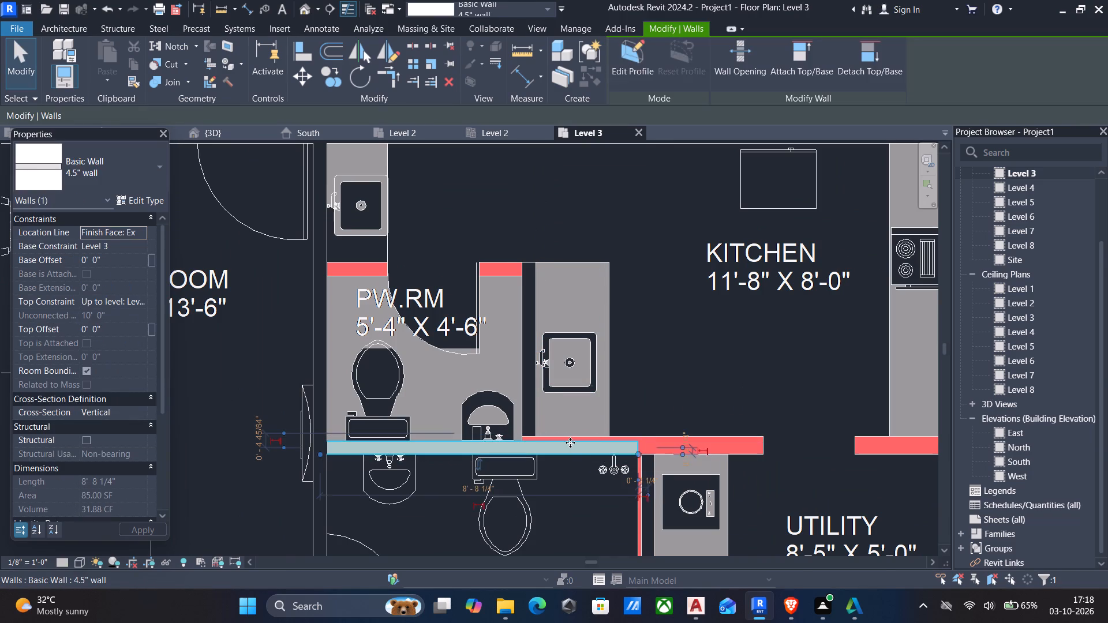
key("Escape")
scroll(552, 451, "up", 5)
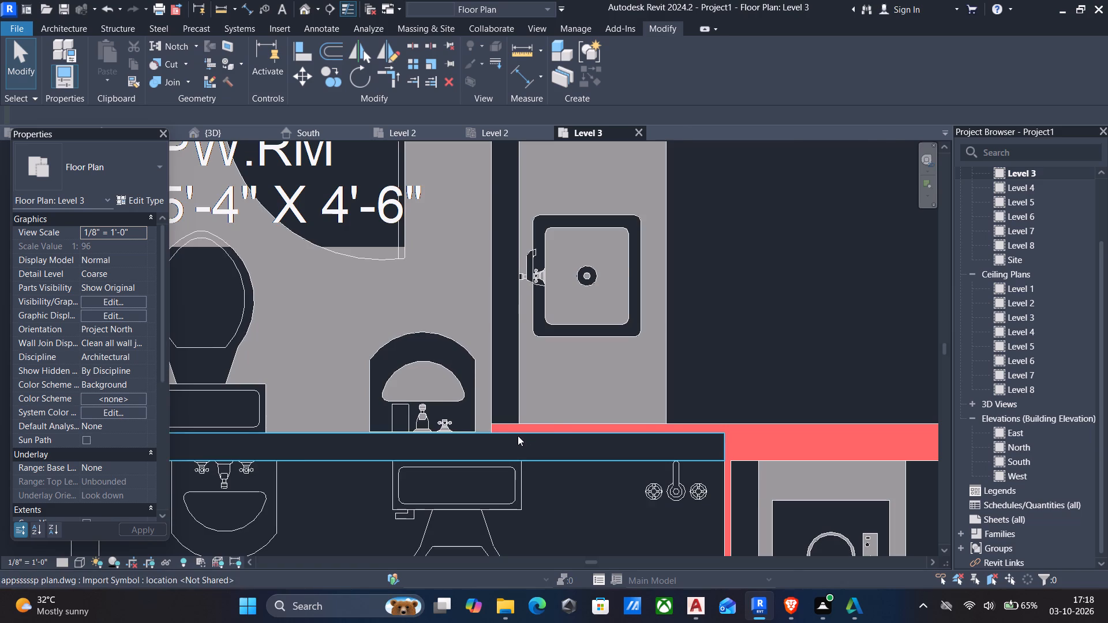
scroll(512, 436, "down", 2)
middle_click_drag(605, 444, 587, 422, "shift")
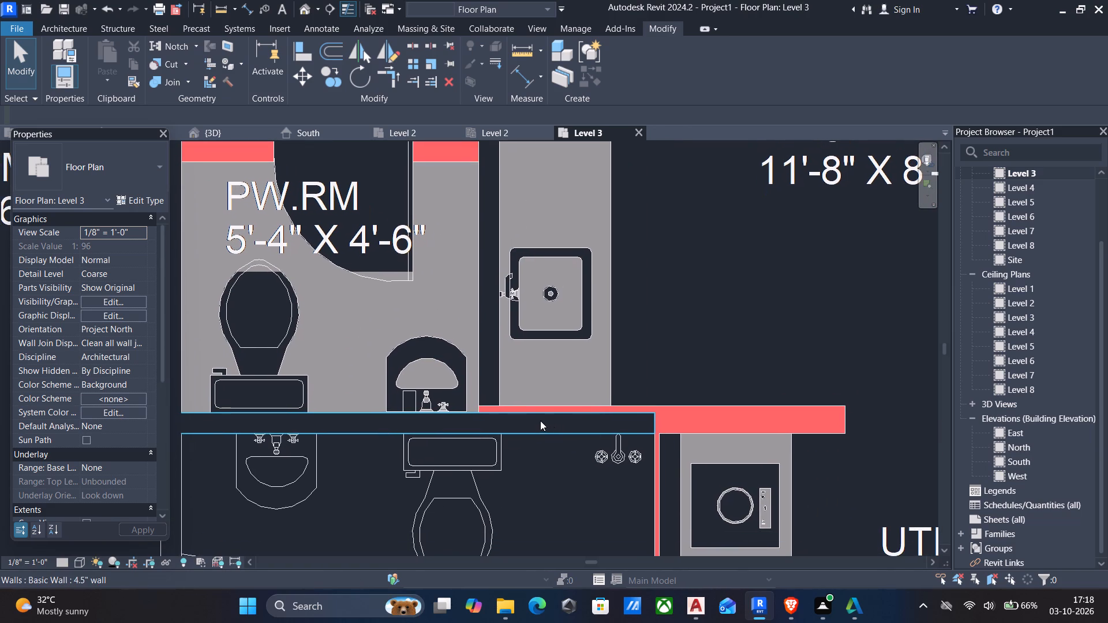
scroll(519, 410, "down", 5)
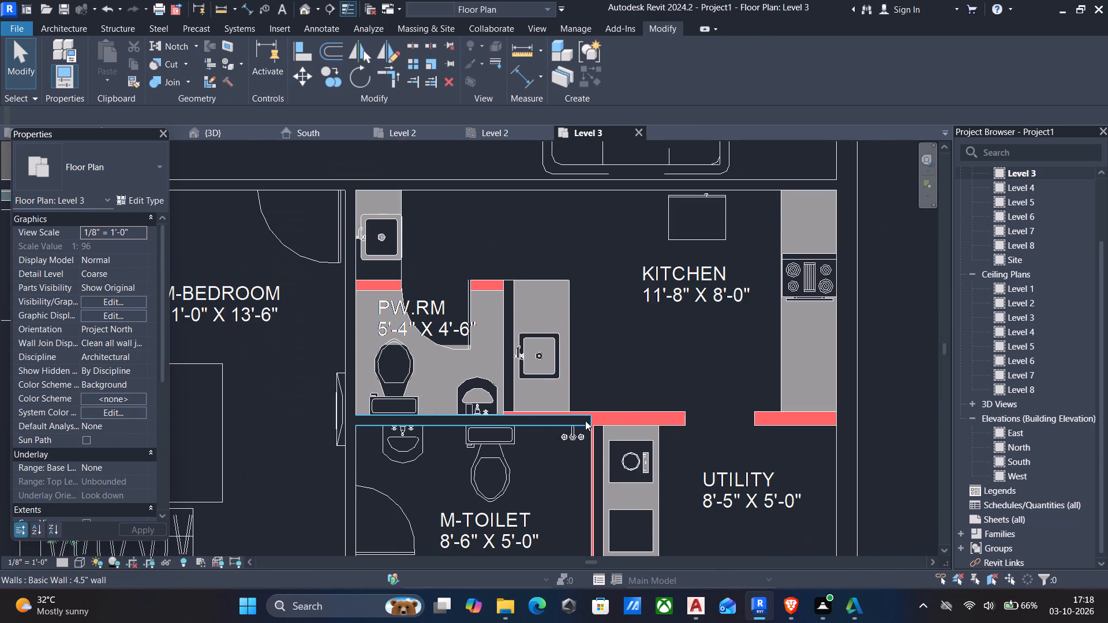
left_click(586, 421)
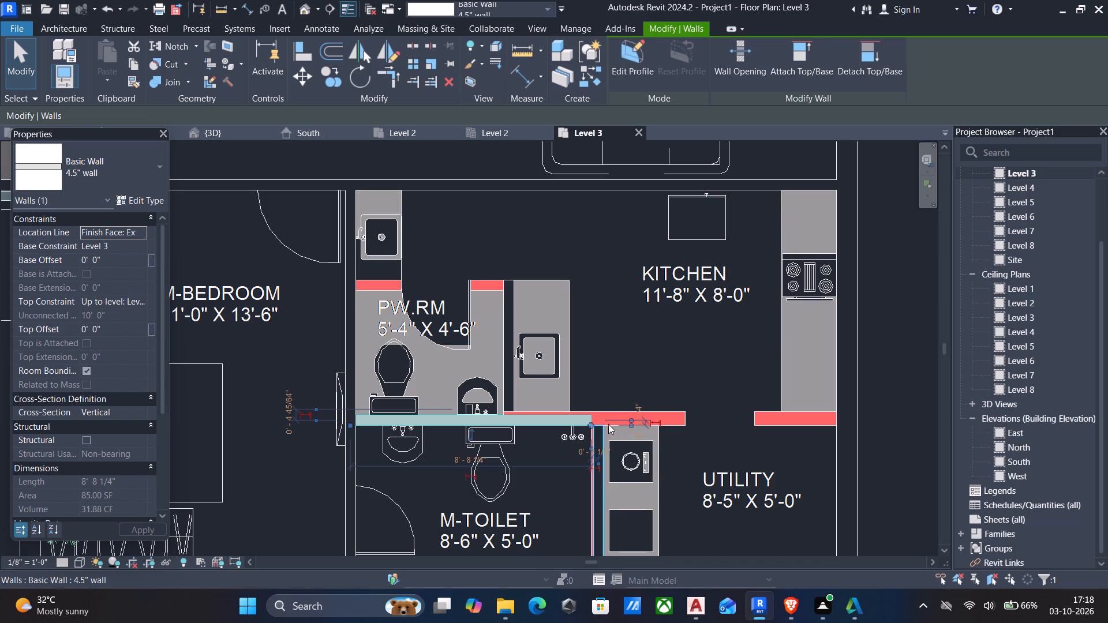
left_click_drag(589, 423, 783, 413)
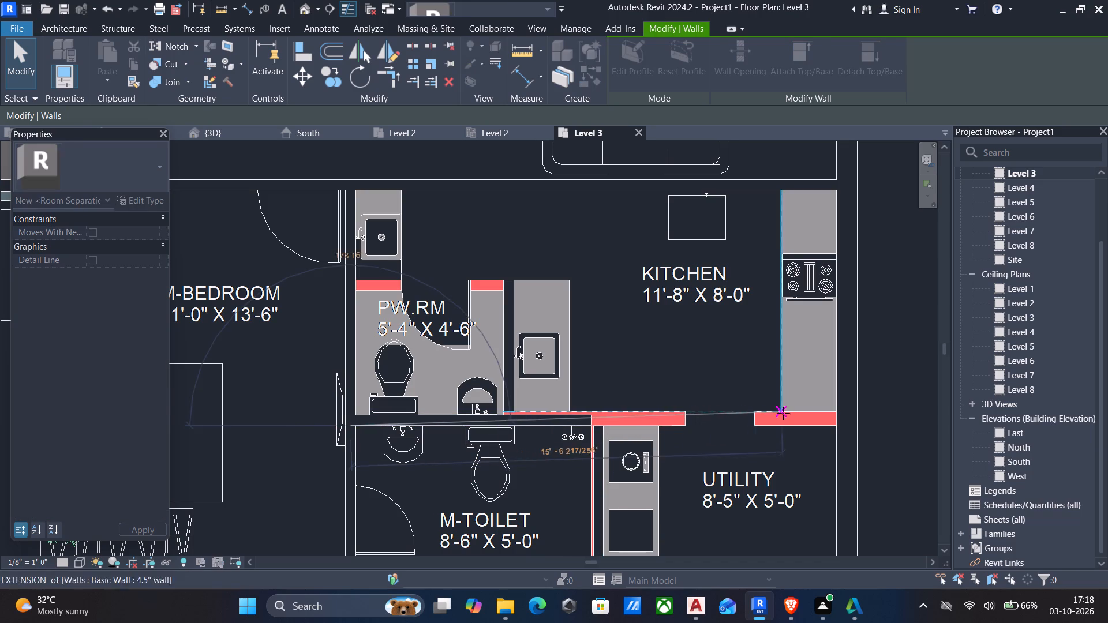
left_click_drag(783, 413, 834, 433)
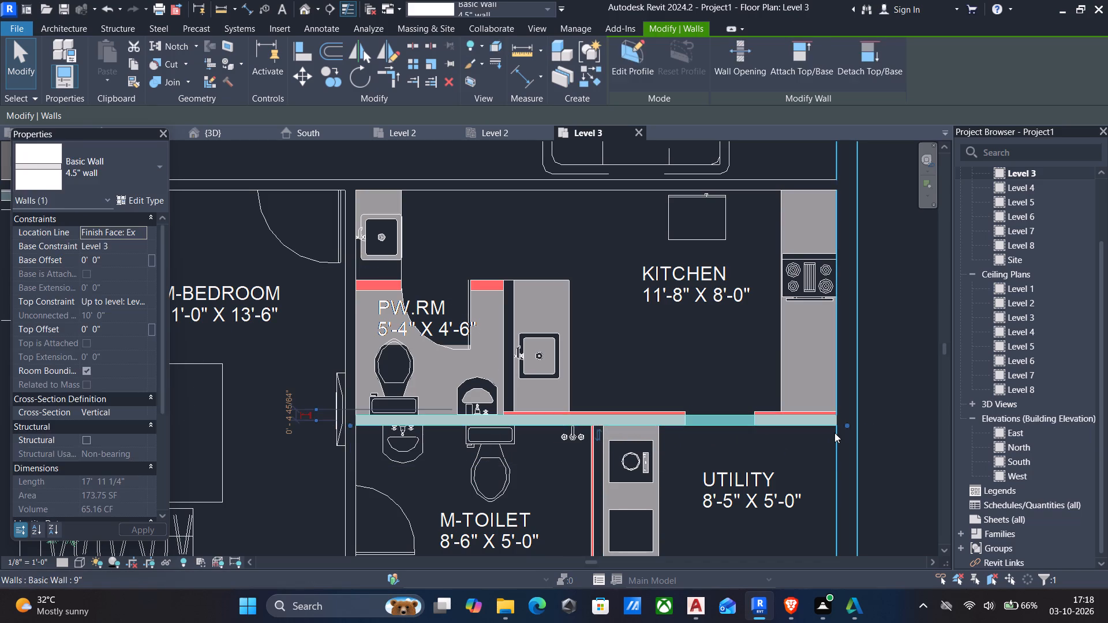
key("Escape")
Examine the stretched wall against the imported plan line between the kitchen, M-Toilet and utility.
scroll(617, 408, "up", 4)
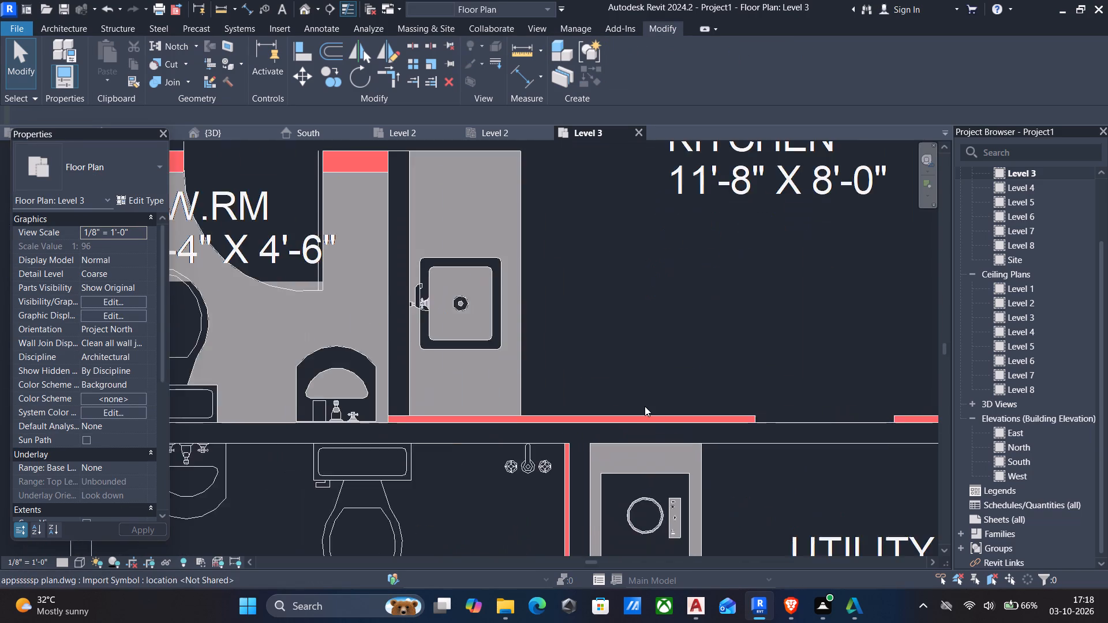
scroll(645, 406, "up", 6)
scroll(538, 419, "down", 5)
scroll(364, 423, "up", 5)
scroll(364, 423, "down", 4)
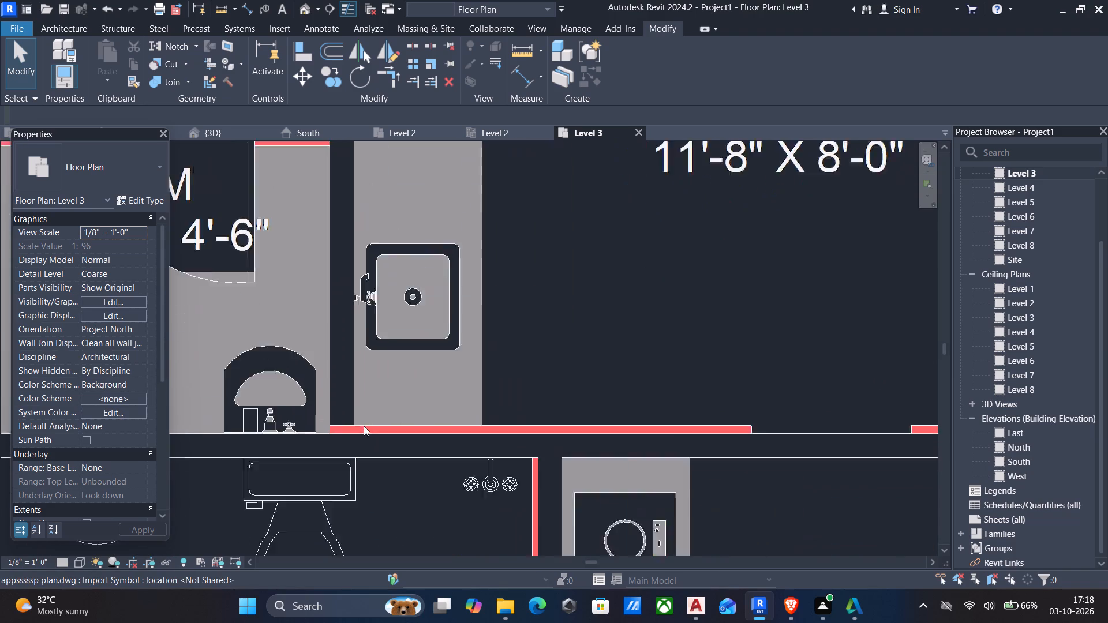
scroll(364, 426, "down", 6)
scroll(667, 382, "down", 6)
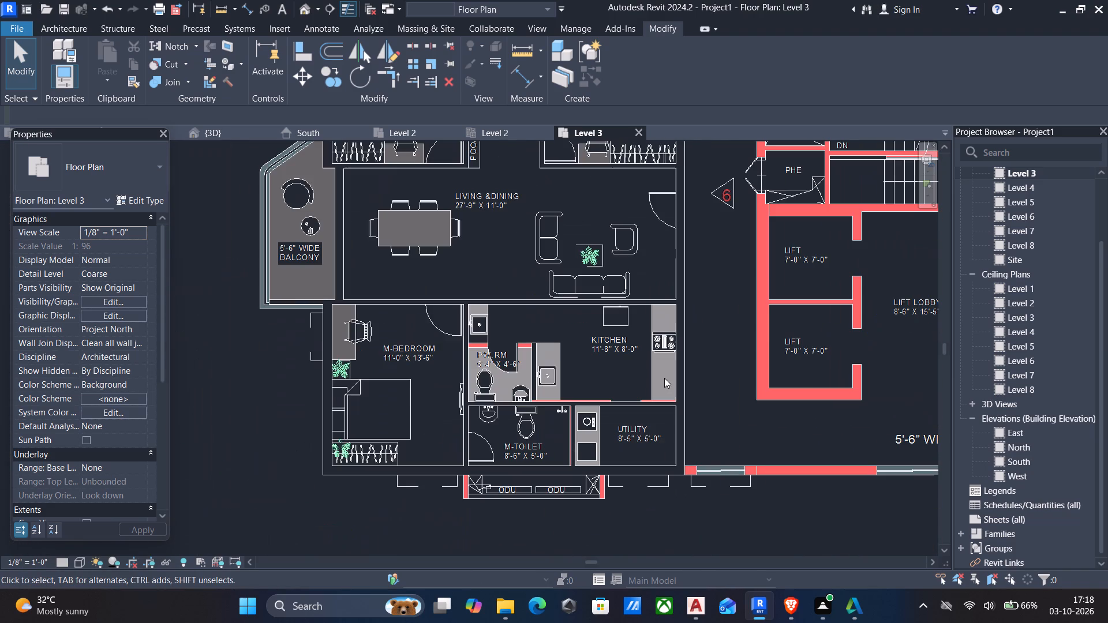
left_click(576, 433)
key("Escape")
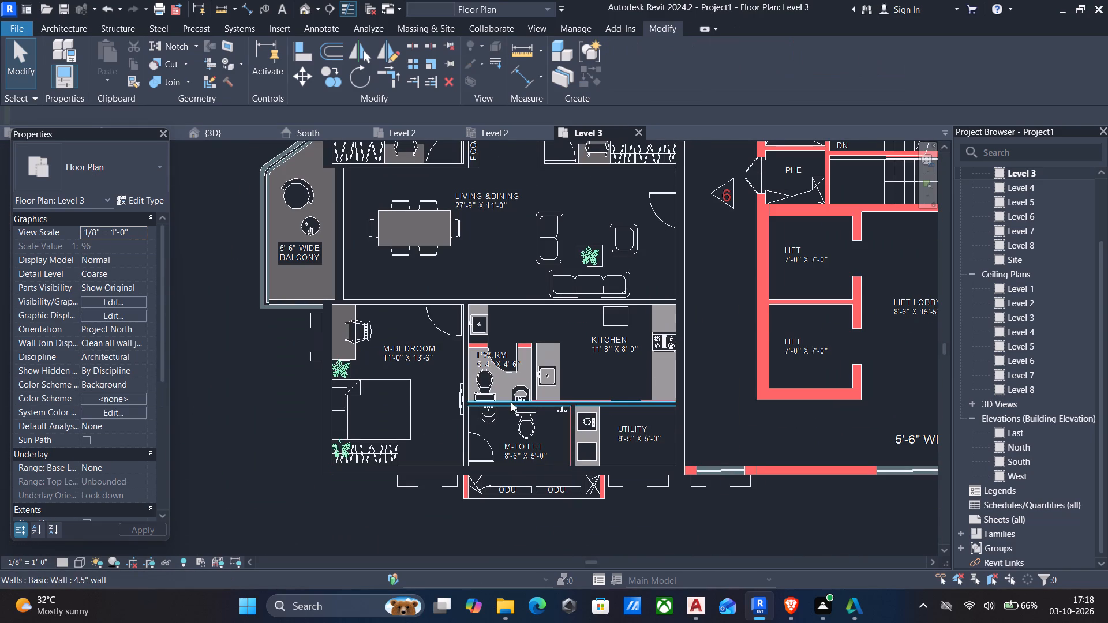
Place a short 4.5" wall on the plan line above PW.RM, beside its door opening on the M-Bedroom side.
scroll(472, 347, "up", 4)
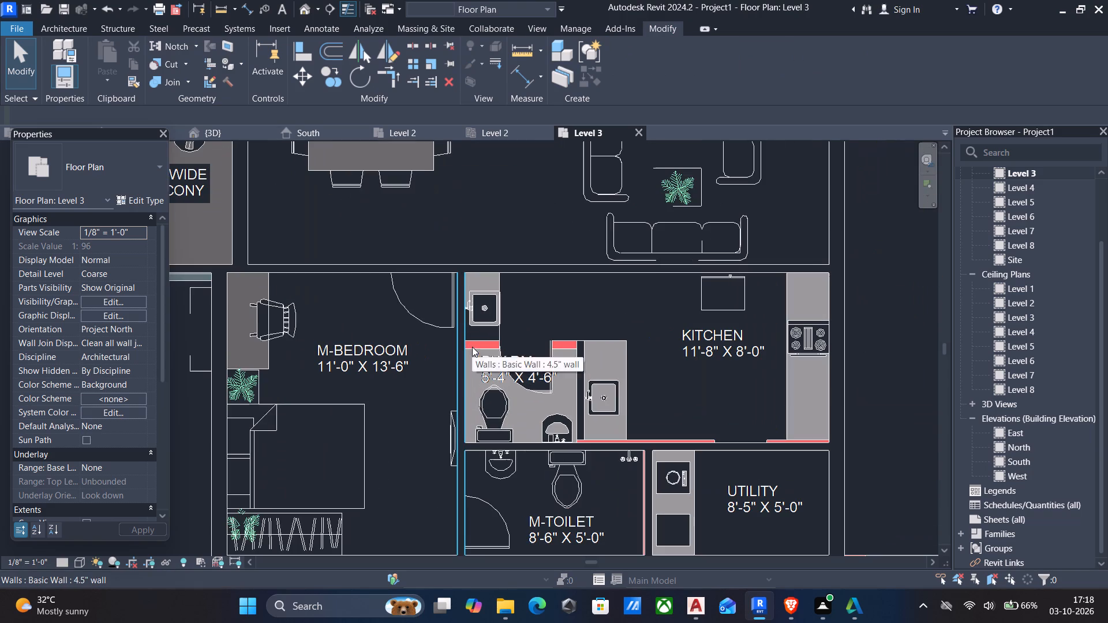
left_click(582, 364)
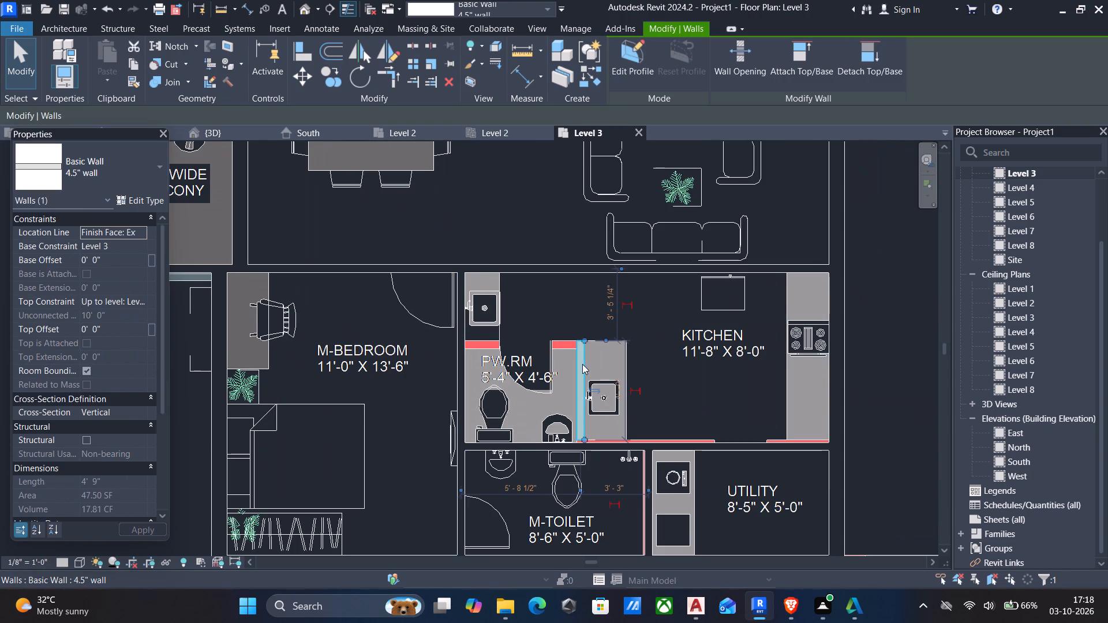
key("Escape")
type("wa")
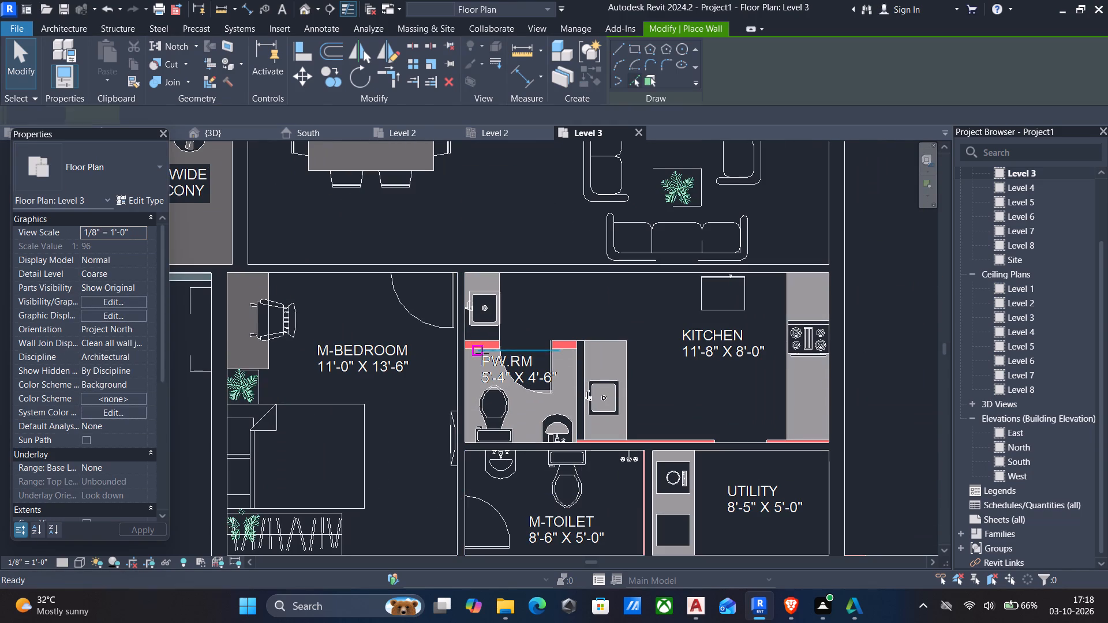
left_click(635, 79)
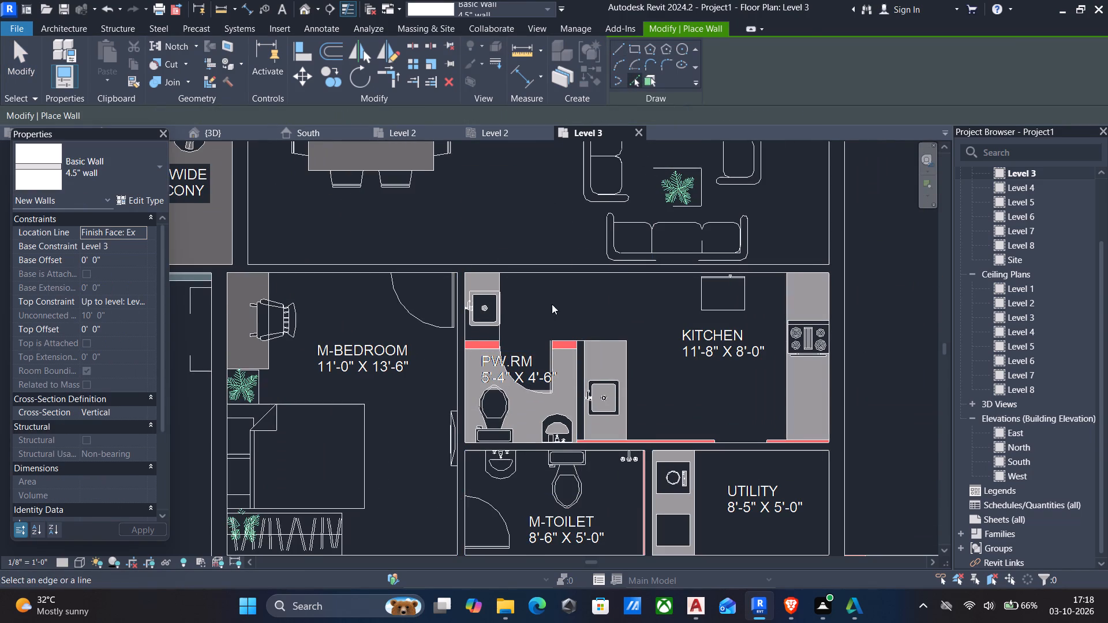
scroll(532, 333, "up", 4)
scroll(471, 351, "up", 5)
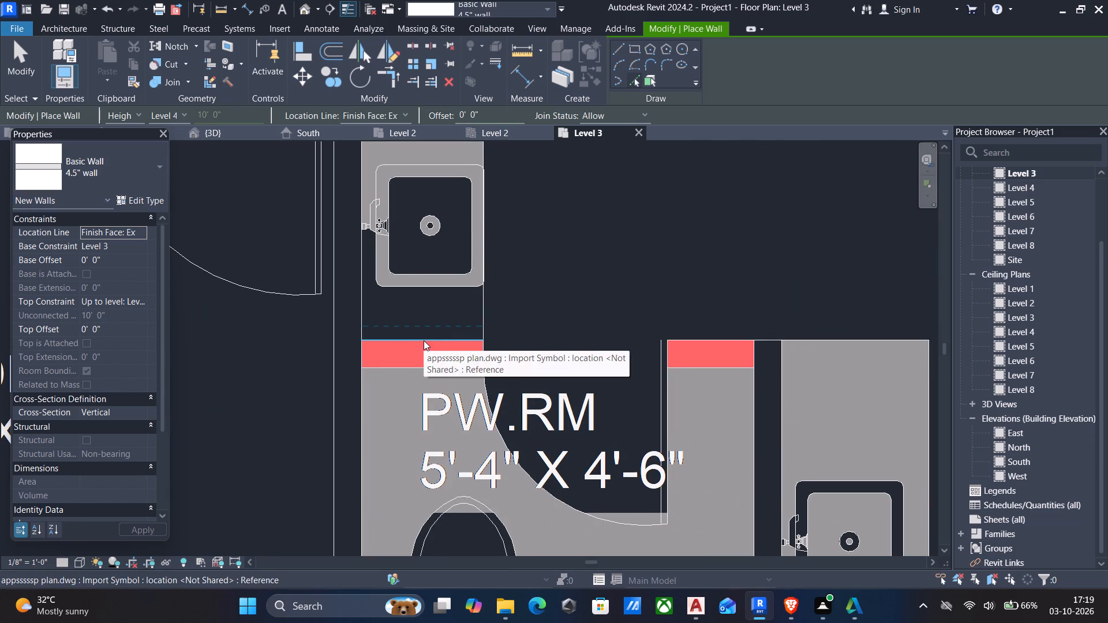
left_click(424, 339)
key("Escape")
scroll(668, 355, "down", 5)
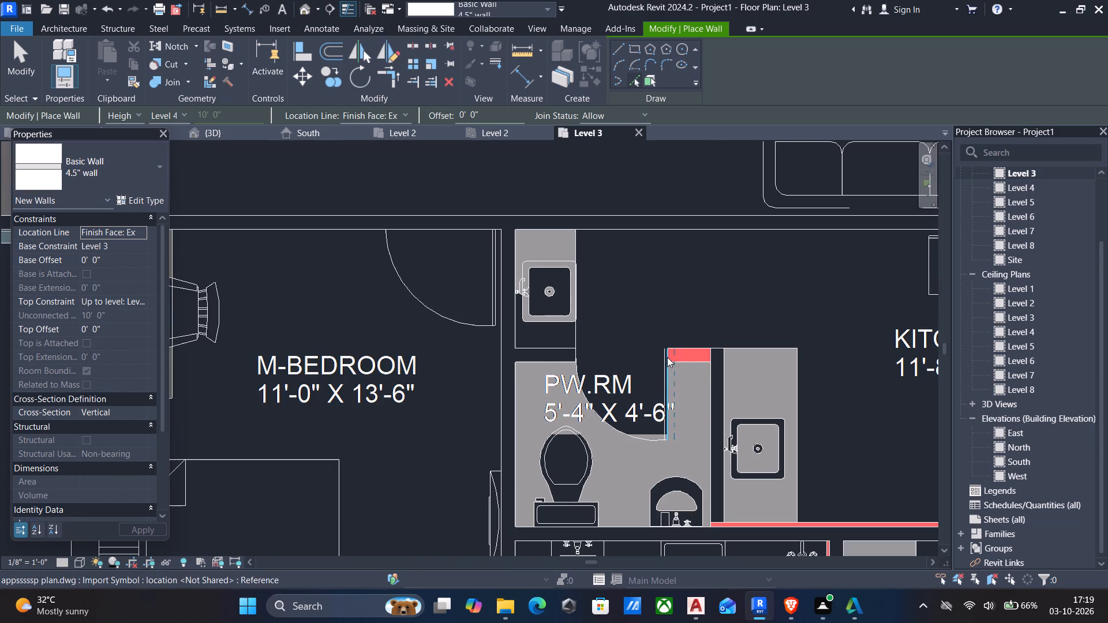
key("Escape")
key("r")
key("Escape")
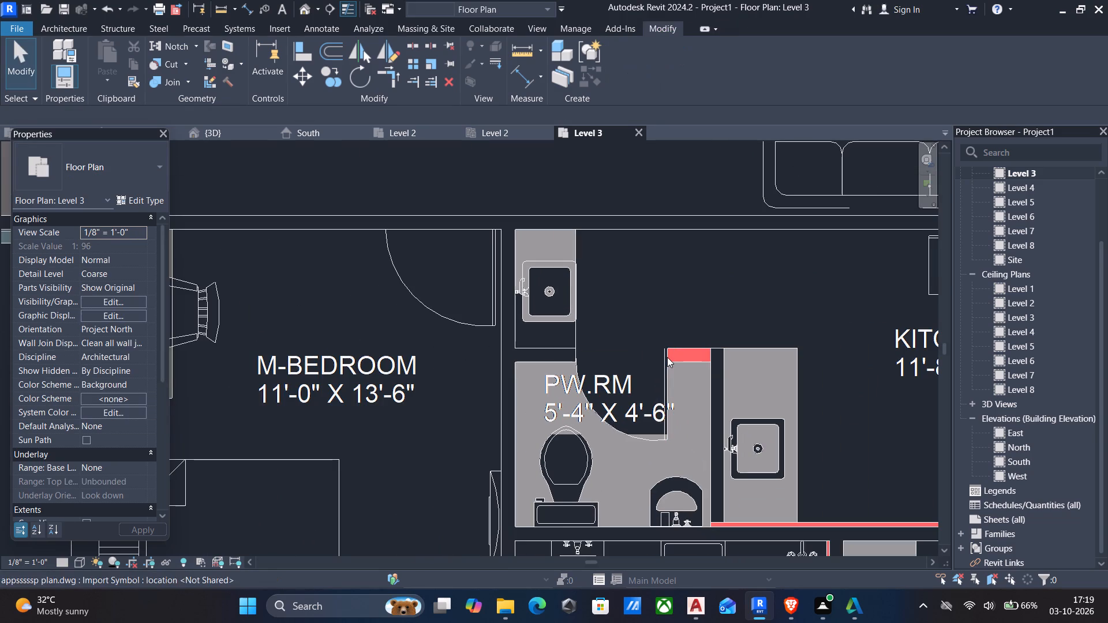
Trim/extend the short wall above PW.RM across the door opening to a corner with the PW.RM/kitchen wall.
type("tr")
left_click_drag(537, 355, 542, 355)
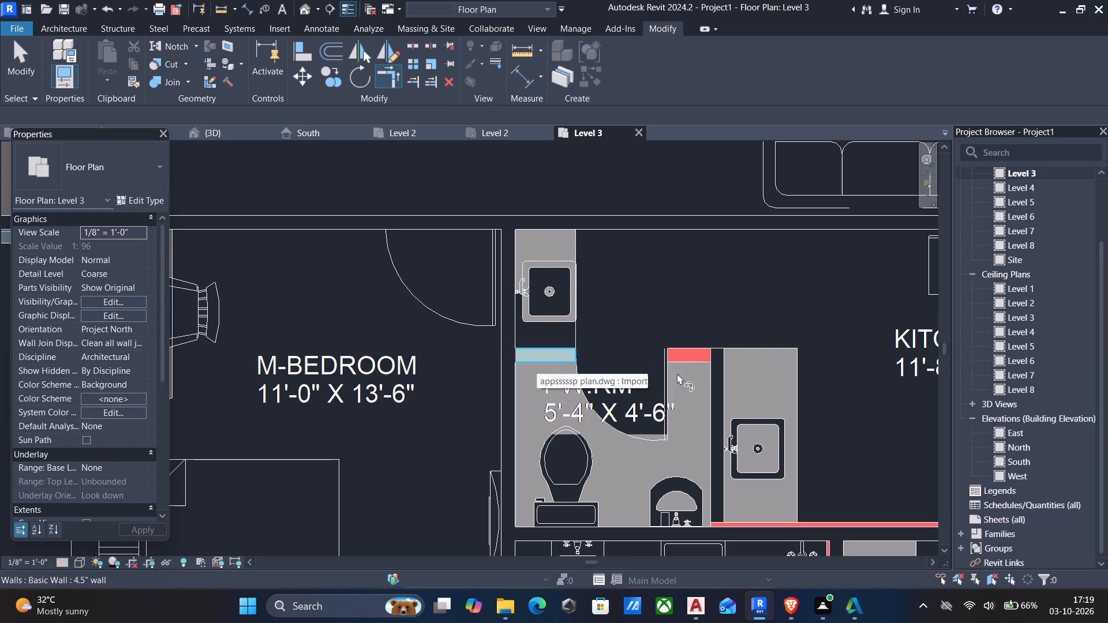
left_click(720, 389)
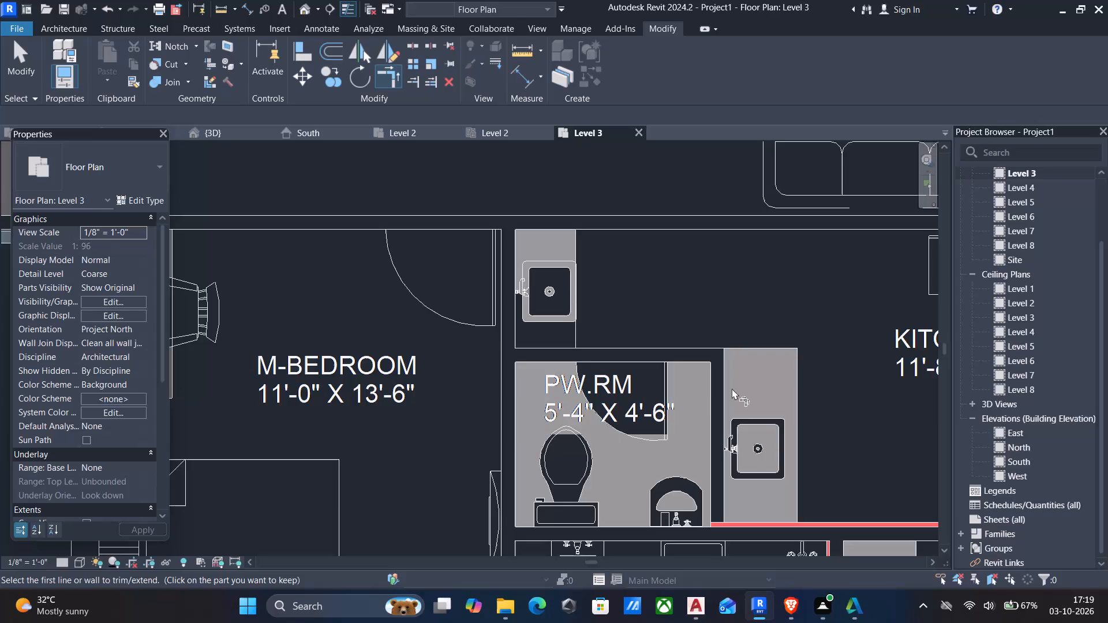
key("Escape")
Look over the 1572 sft unit's walls from the living area to the M-Toilet and the ODU ledge below it.
scroll(732, 388, "down", 3)
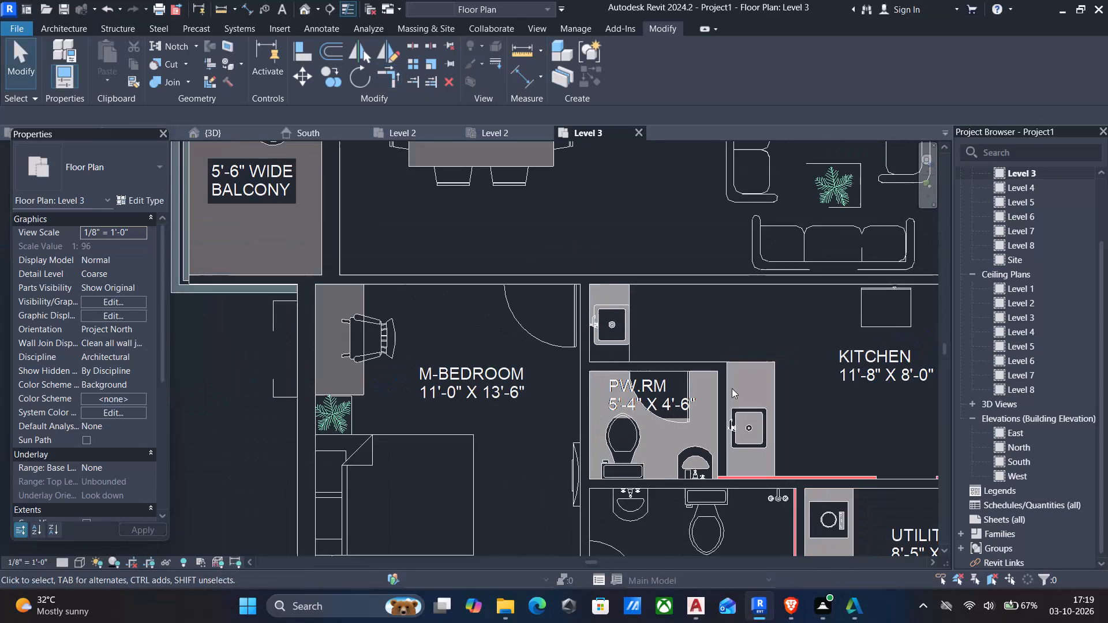
middle_click(732, 388)
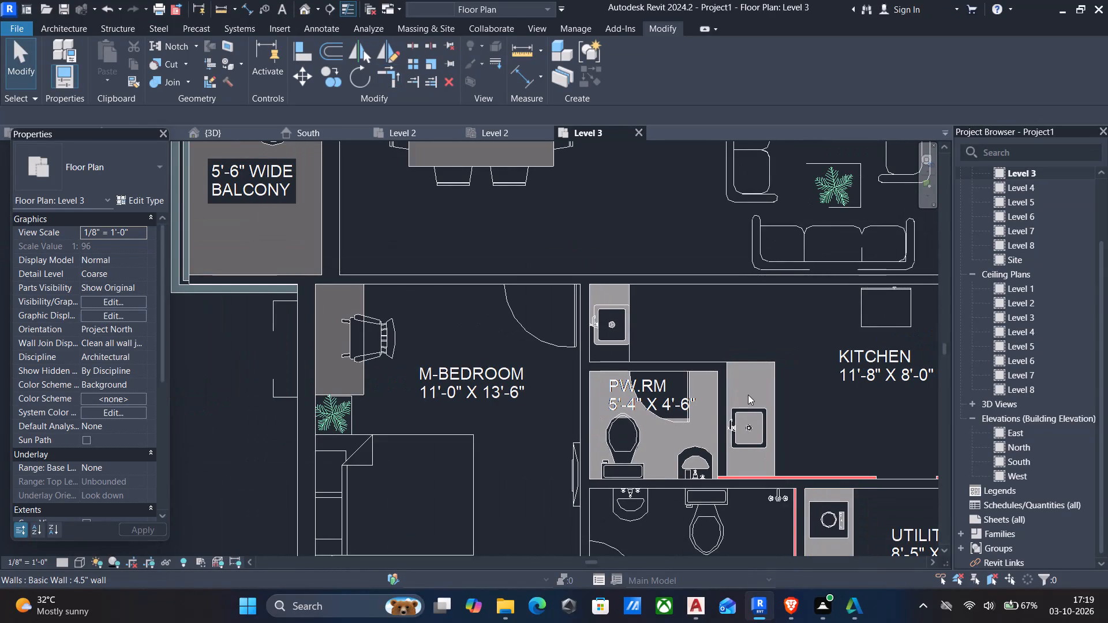
scroll(748, 395, "down", 1)
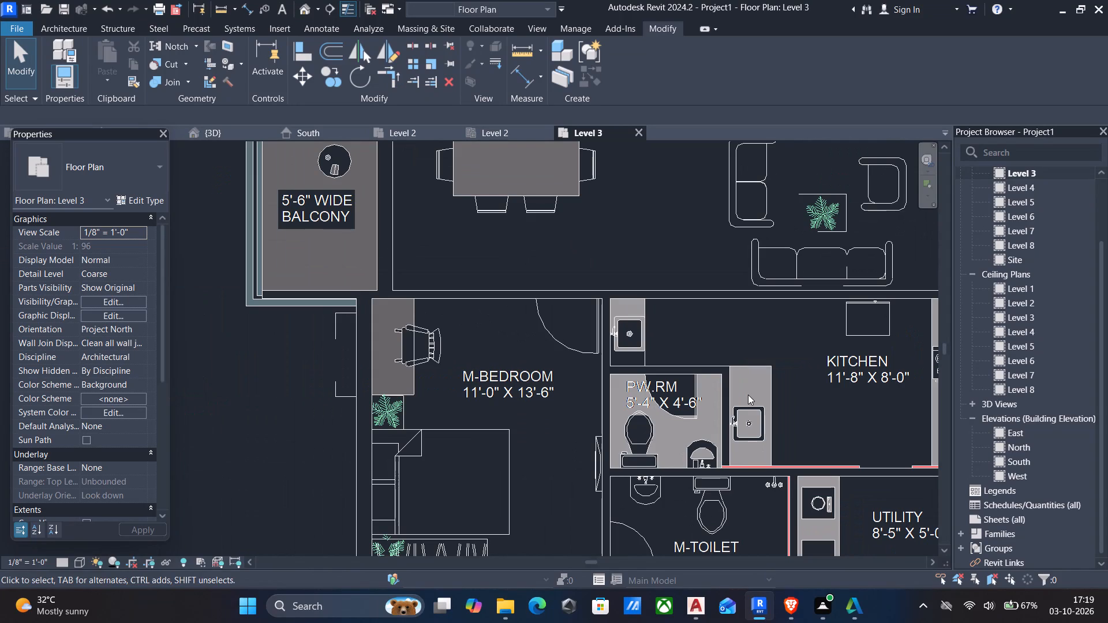
scroll(748, 395, "down", 5)
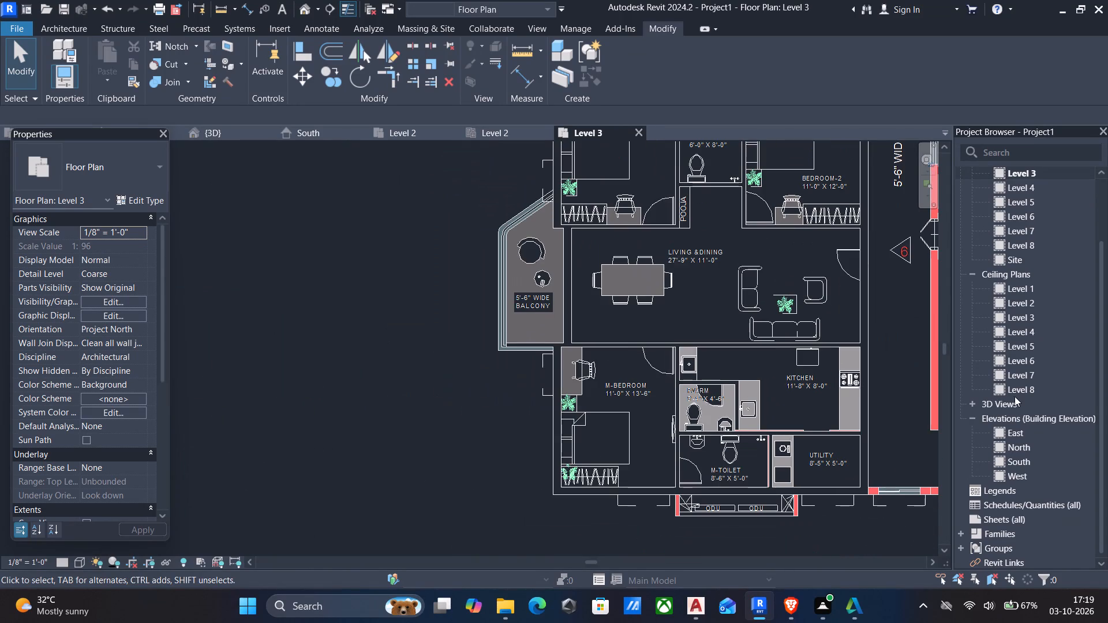
middle_click_drag(997, 401, 947, 411)
middle_click_drag(744, 426, 630, 375)
middle_click_drag(703, 436, 577, 381)
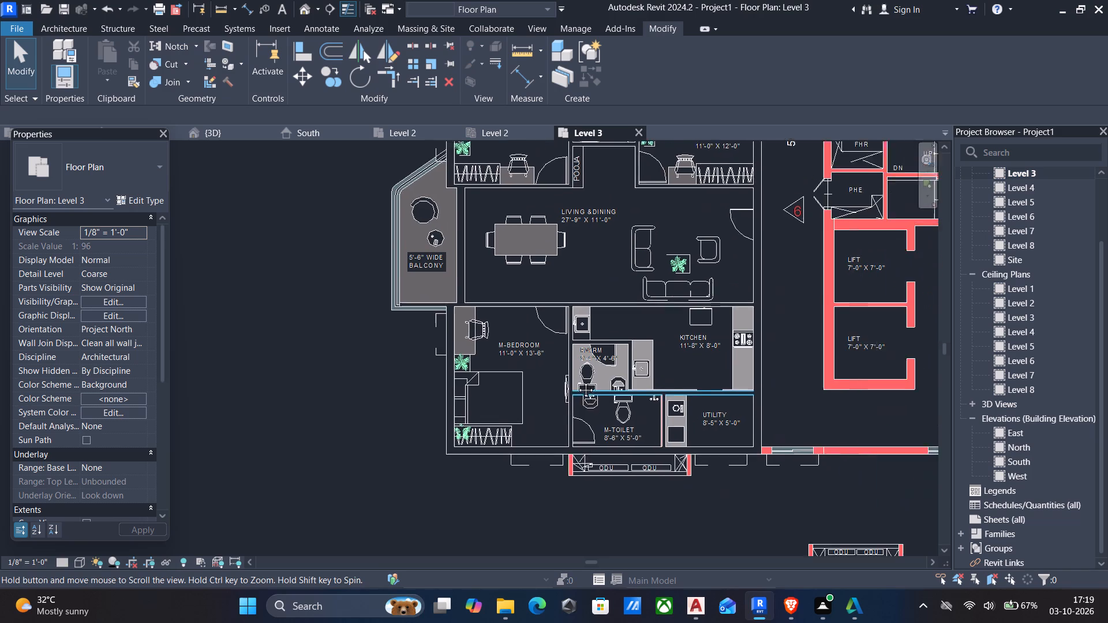
middle_click_drag(577, 381, 521, 327)
scroll(522, 372, "up", 9)
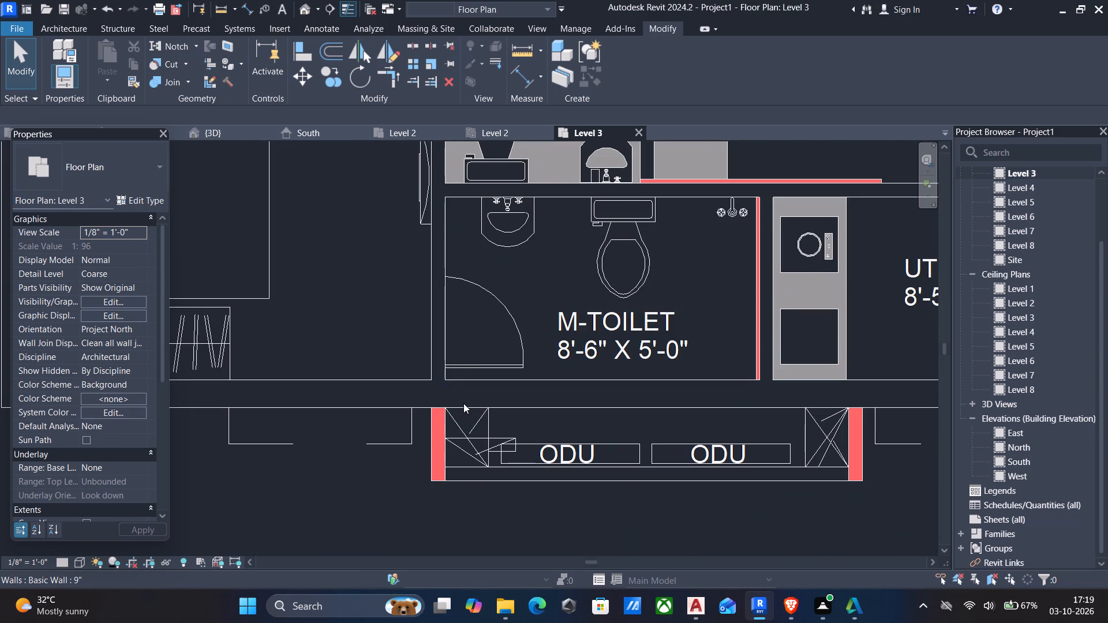
Place 4.5" walls on the plan lines at both ends of the ODU ledge below the 1572 sft unit's M-Toilet.
type("wa")
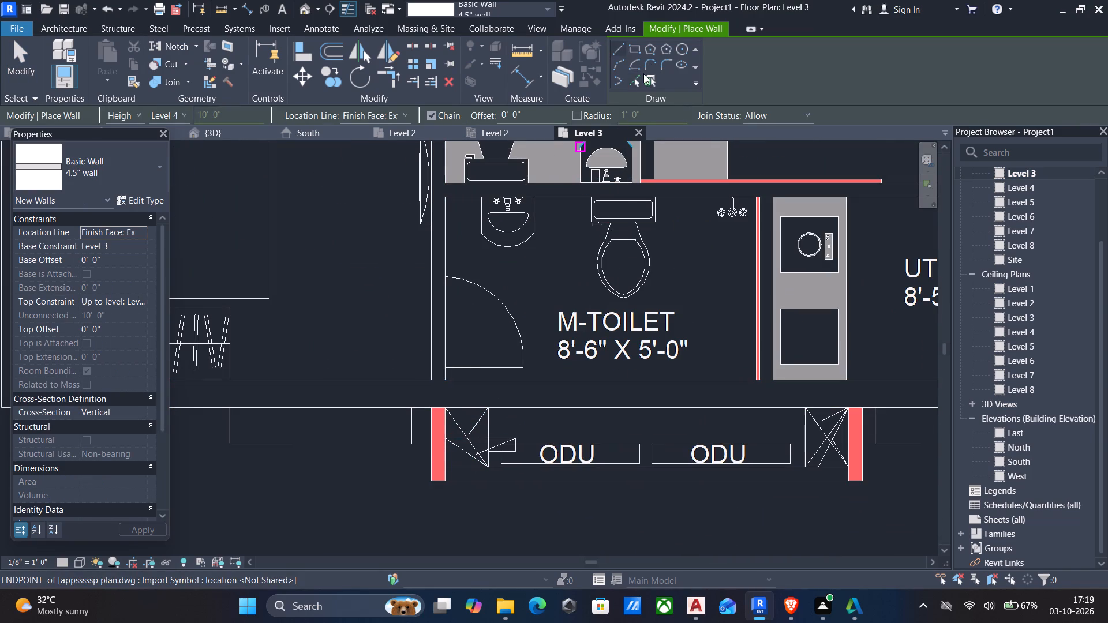
left_click(639, 78)
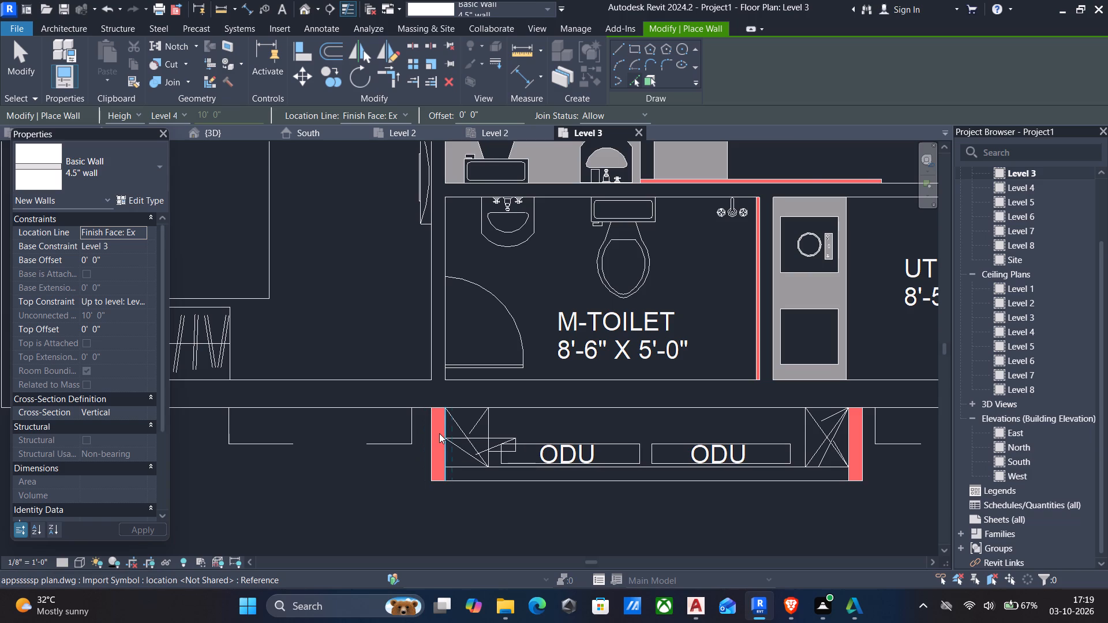
scroll(439, 433, "up", 4)
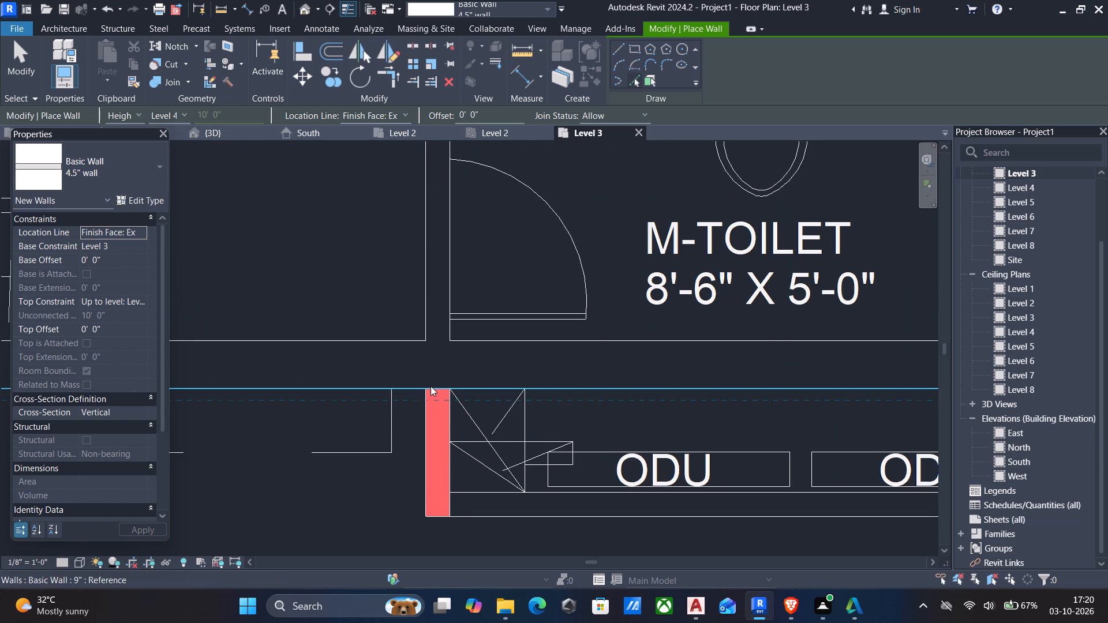
scroll(448, 405, "up", 3)
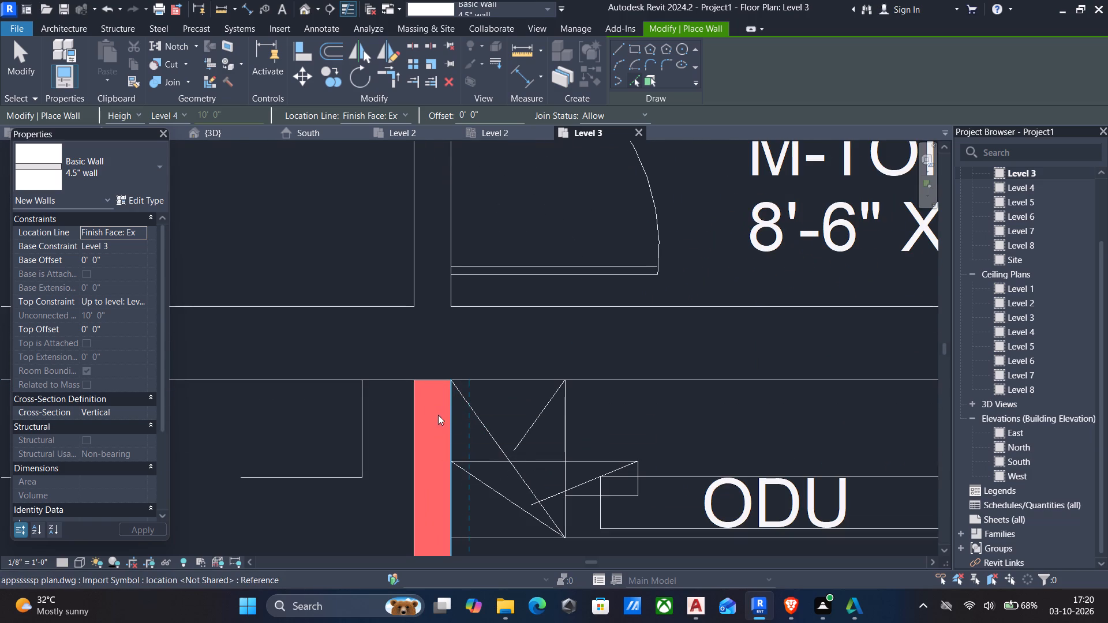
scroll(421, 423, "up", 1)
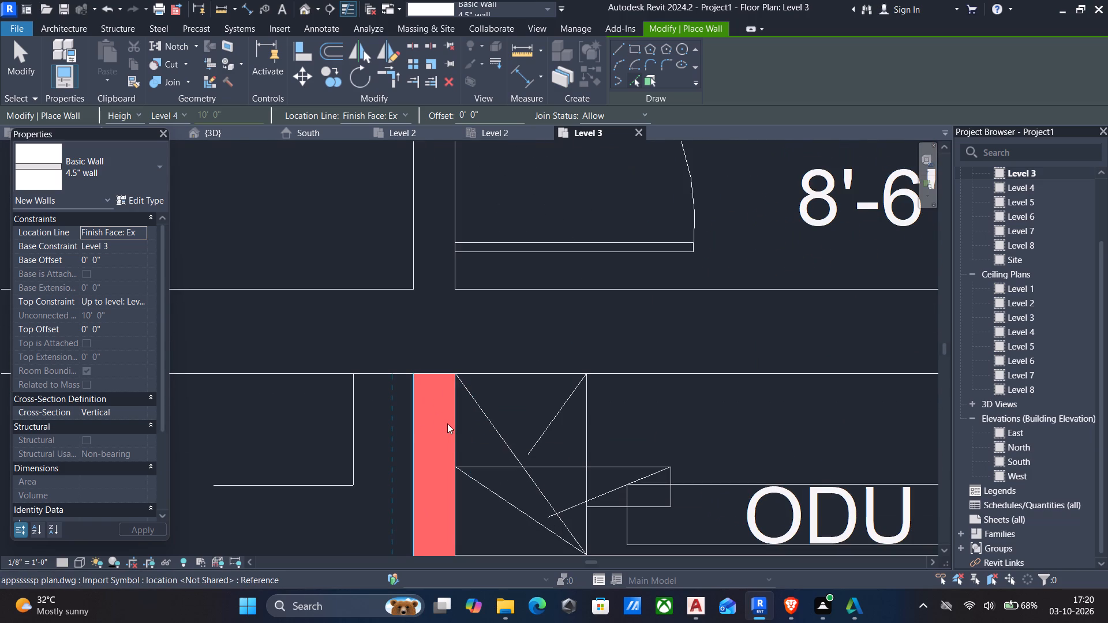
scroll(448, 423, "up", 4)
left_click(461, 434)
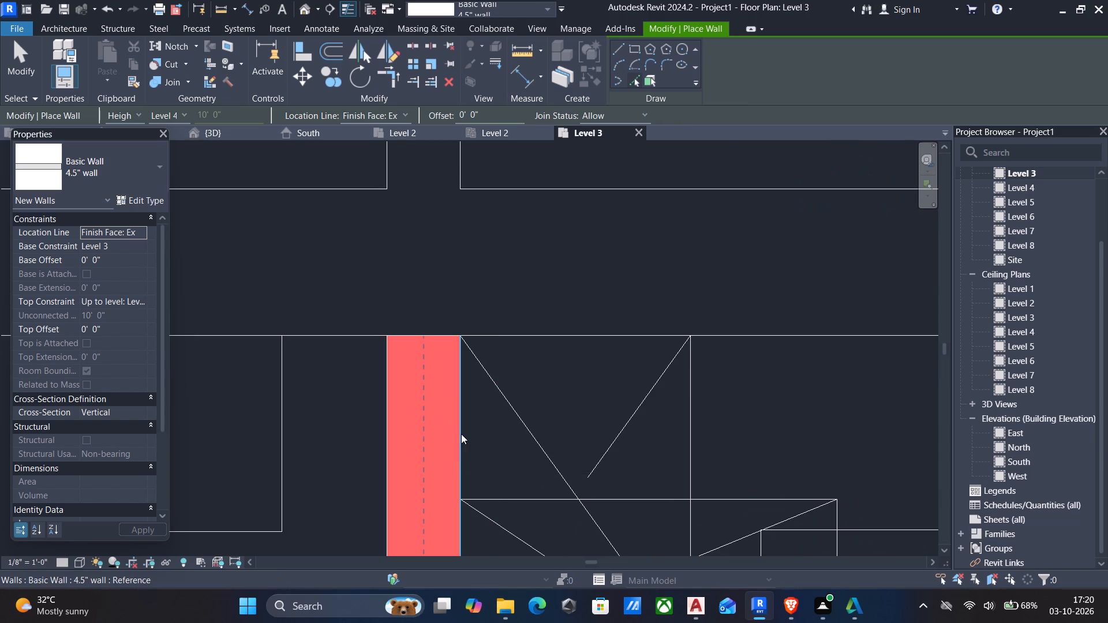
scroll(461, 434, "down", 5)
scroll(571, 497, "down", 4)
middle_click_drag(571, 497, 198, 470)
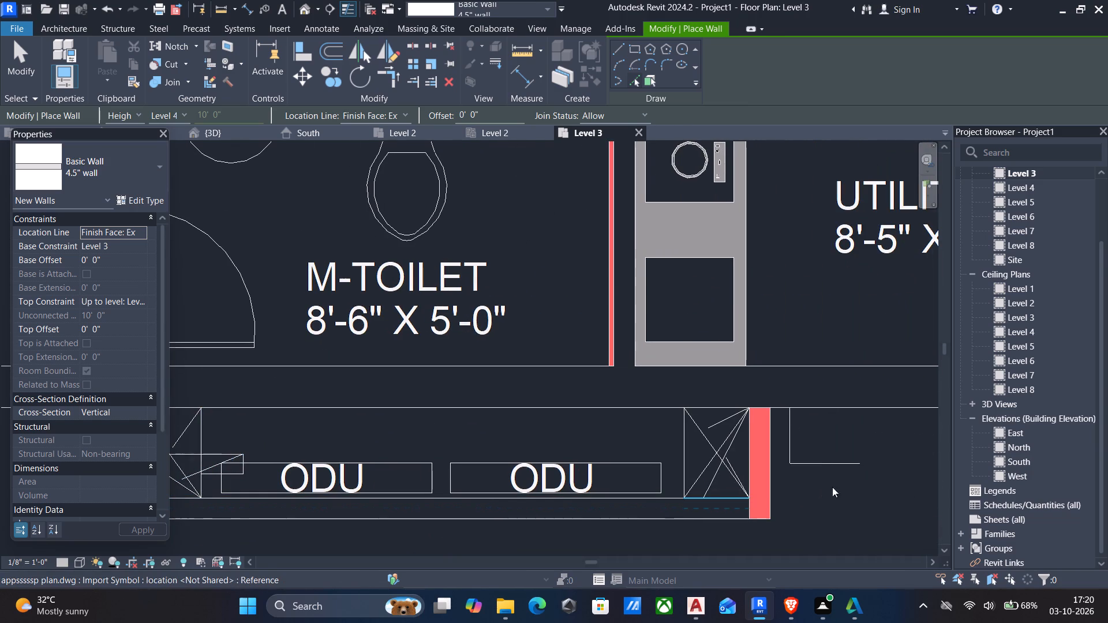
left_click(771, 461)
scroll(771, 461, "down", 6)
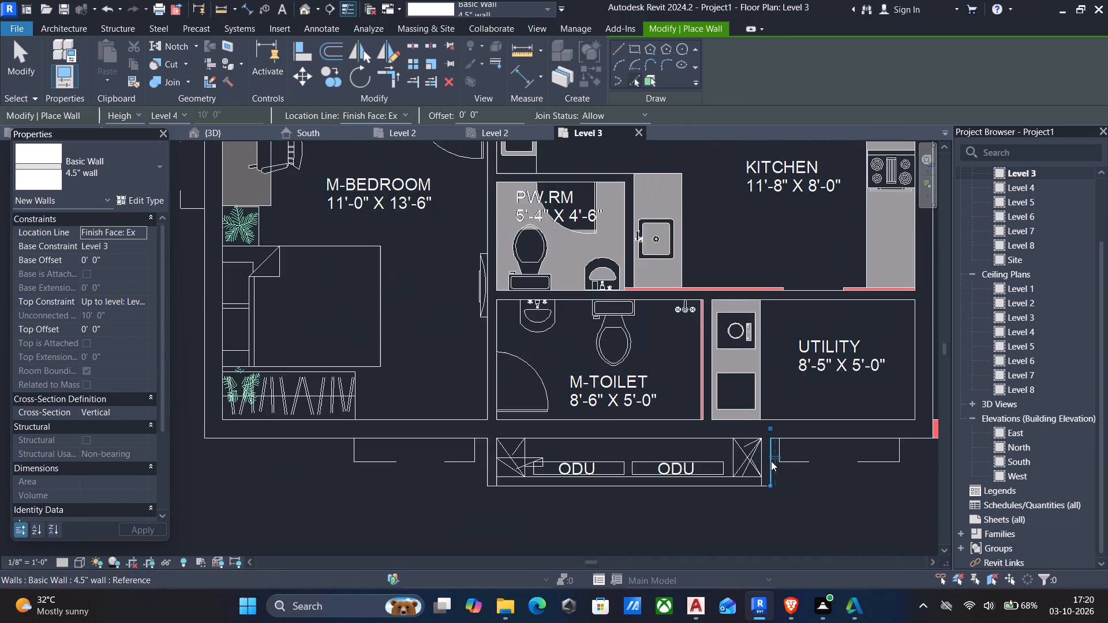
middle_click_drag(771, 461, 510, 422)
scroll(771, 461, "down", 1)
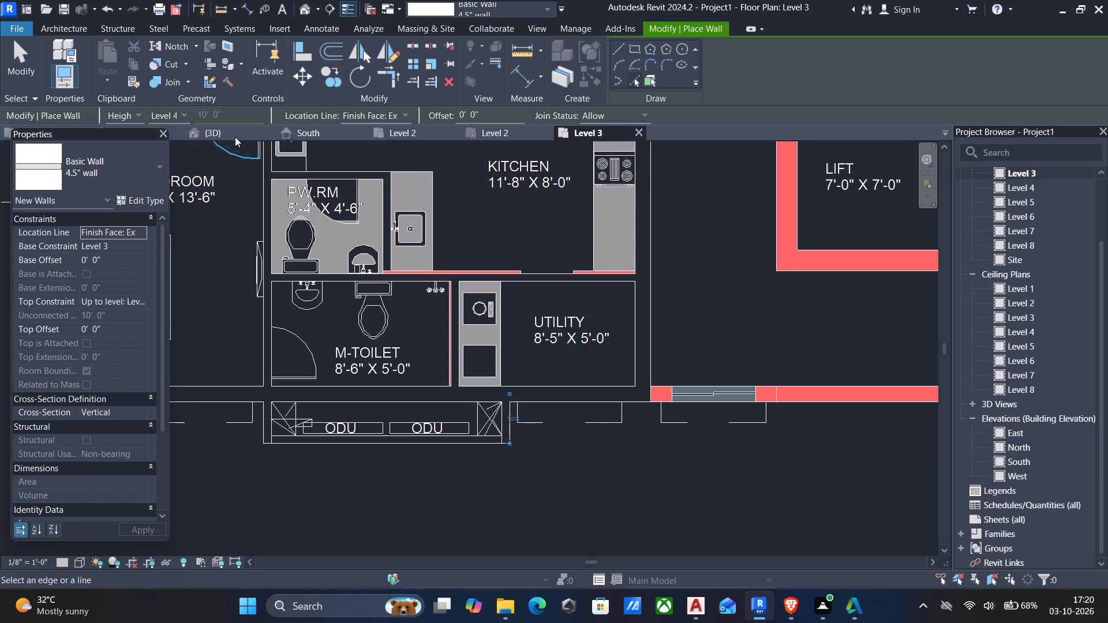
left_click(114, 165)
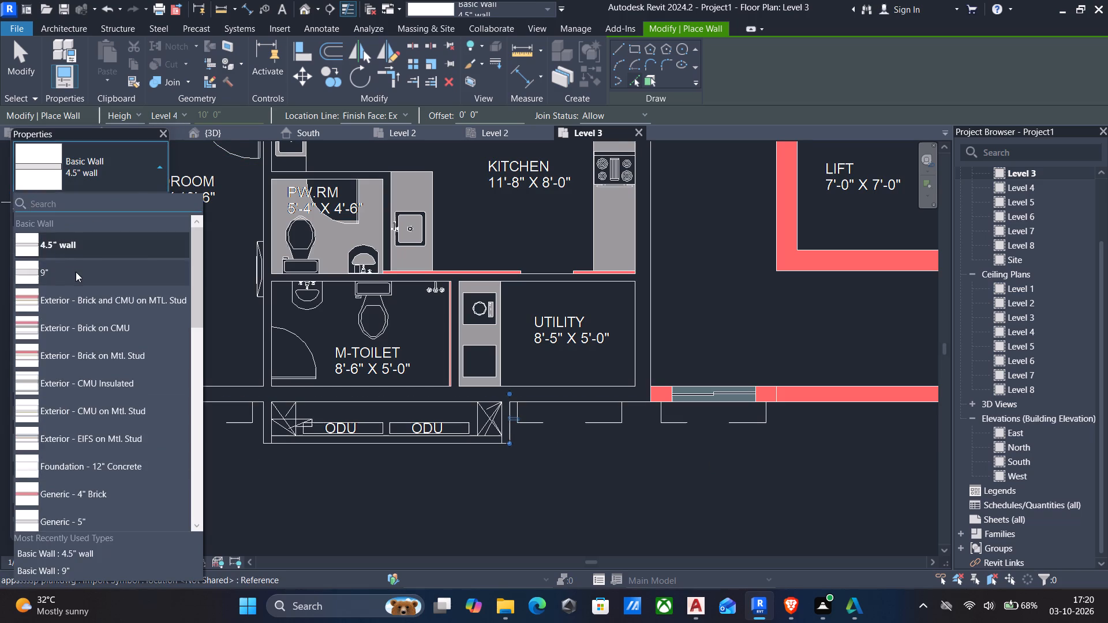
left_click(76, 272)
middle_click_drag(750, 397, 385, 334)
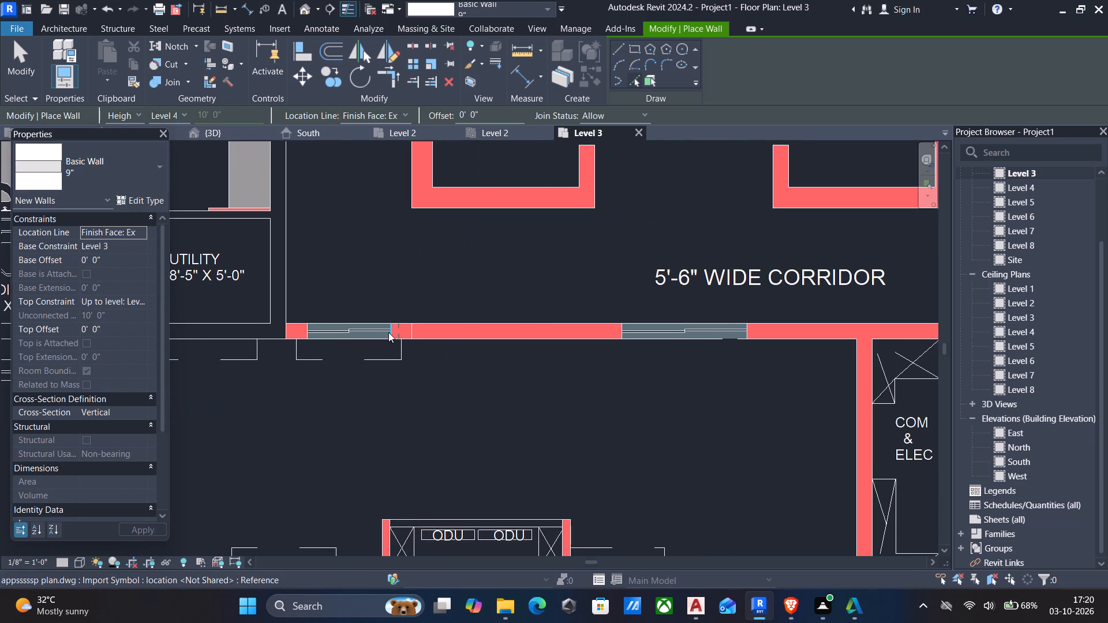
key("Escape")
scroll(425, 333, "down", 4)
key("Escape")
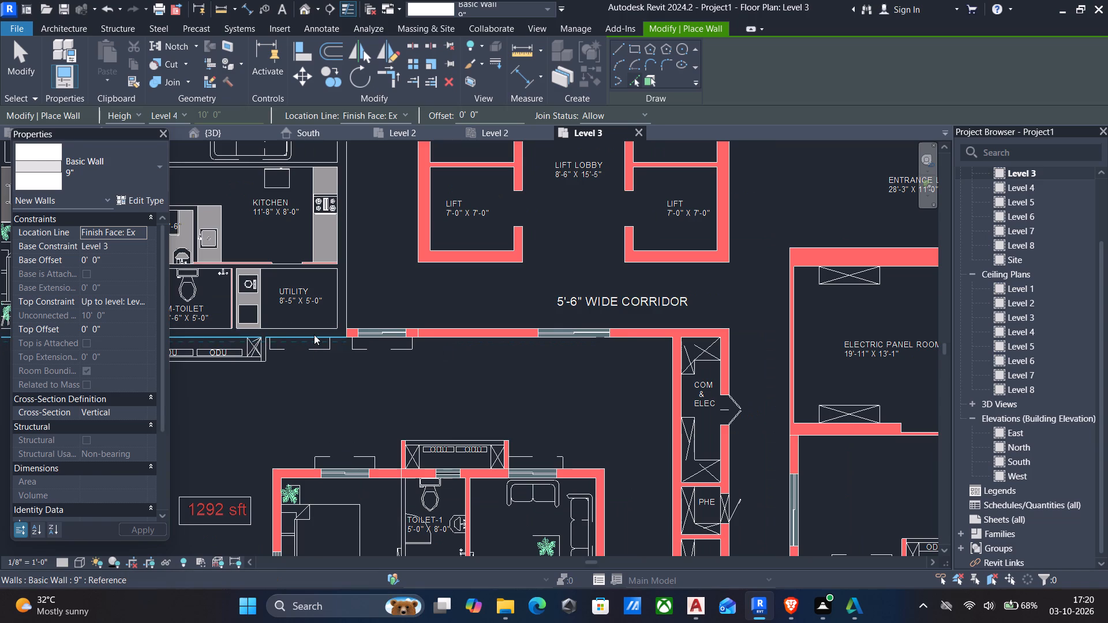
Stretch the 9" wall below the utility along the 5'-6" wide corridor past the COM & ELEC shaft, to about 62'-6" long.
left_click(314, 335)
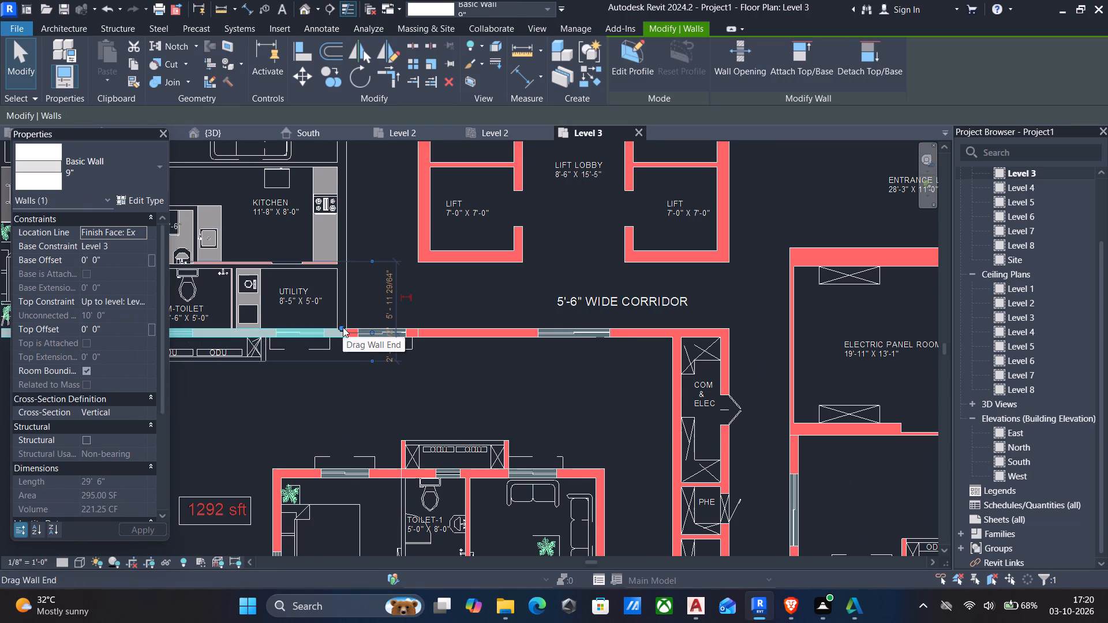
left_click_drag(343, 327, 736, 335)
key("Escape")
left_click(738, 332)
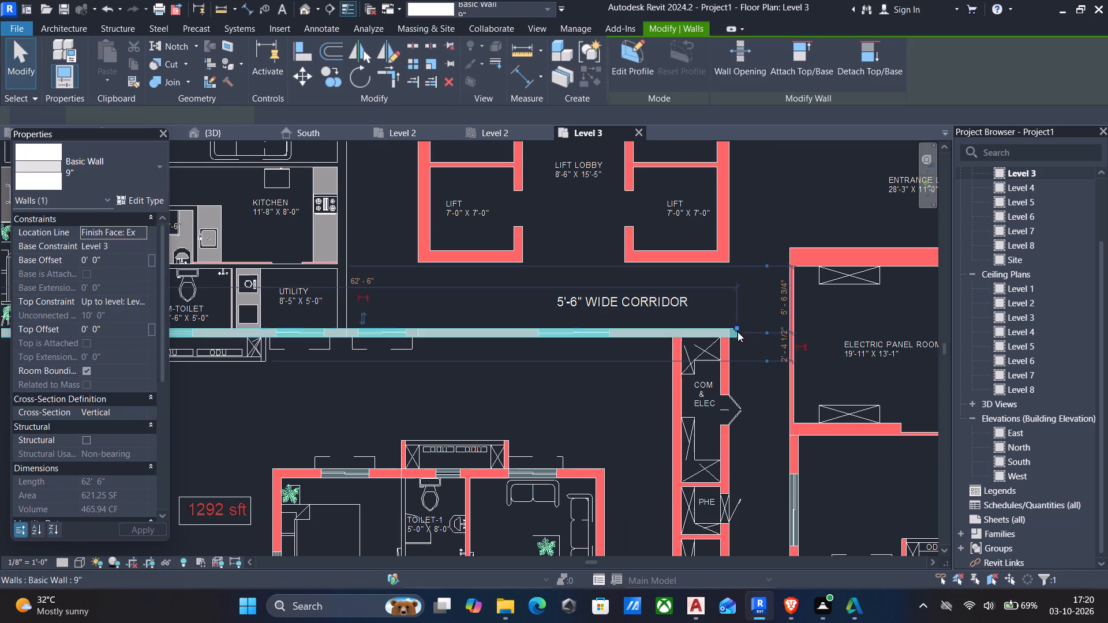
key("Escape")
Extend the 1572 sft unit's corridor-side 9" wall across the gap to the 1457 sft unit's wall, about 85'-11" long overall.
scroll(735, 335, "up", 2)
scroll(725, 351, "down", 3)
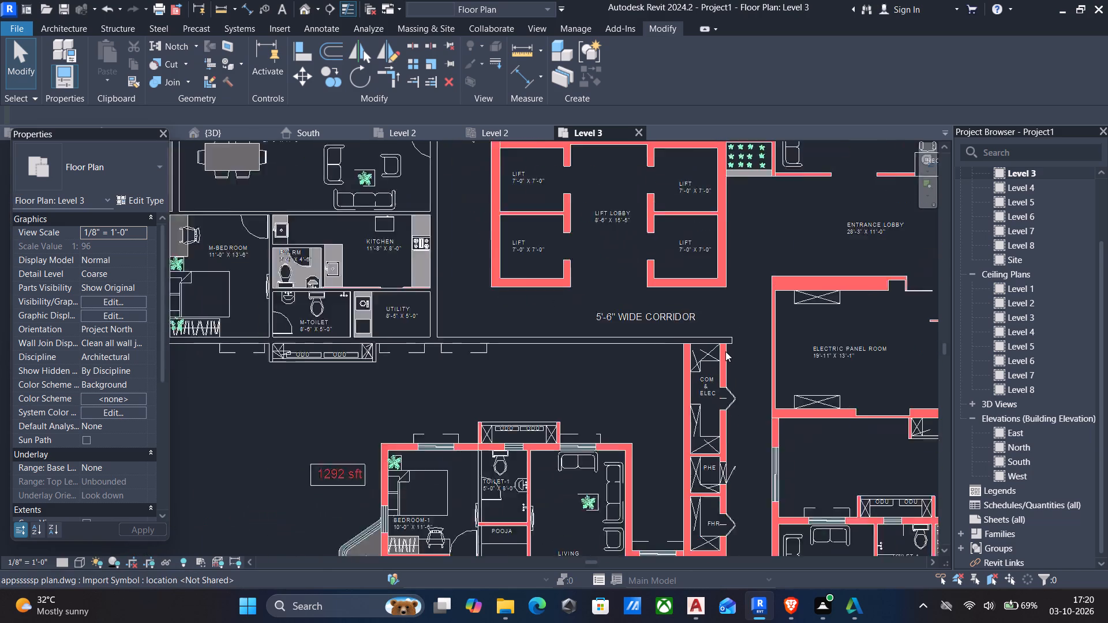
scroll(725, 351, "down", 4)
middle_click_drag(701, 364, 685, 419)
scroll(685, 419, "down", 3)
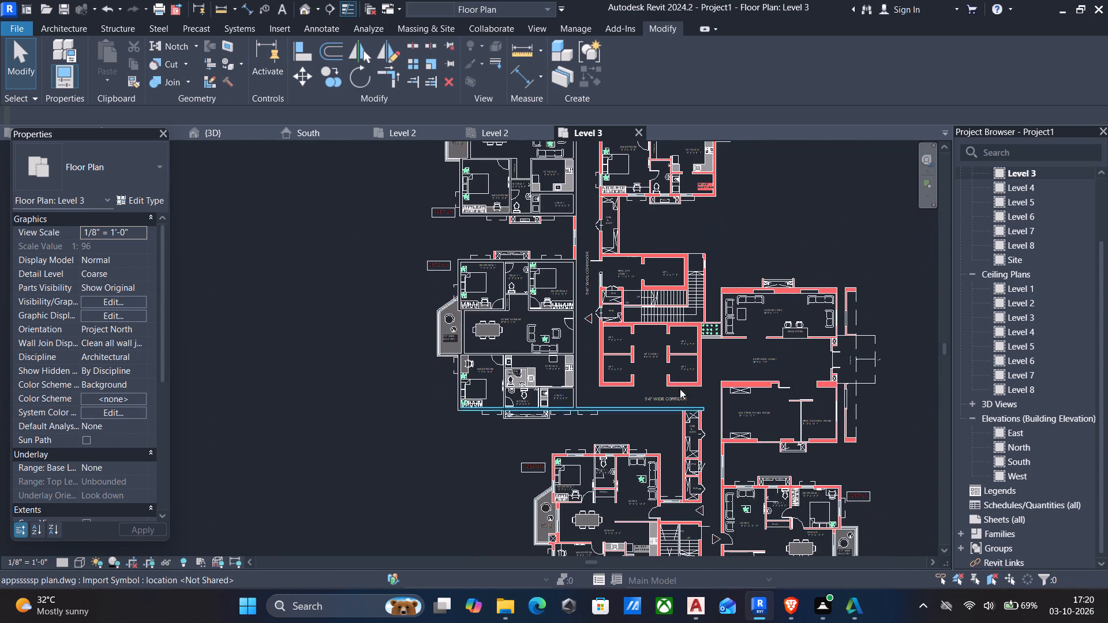
scroll(658, 352, "down", 2)
scroll(603, 243, "up", 4)
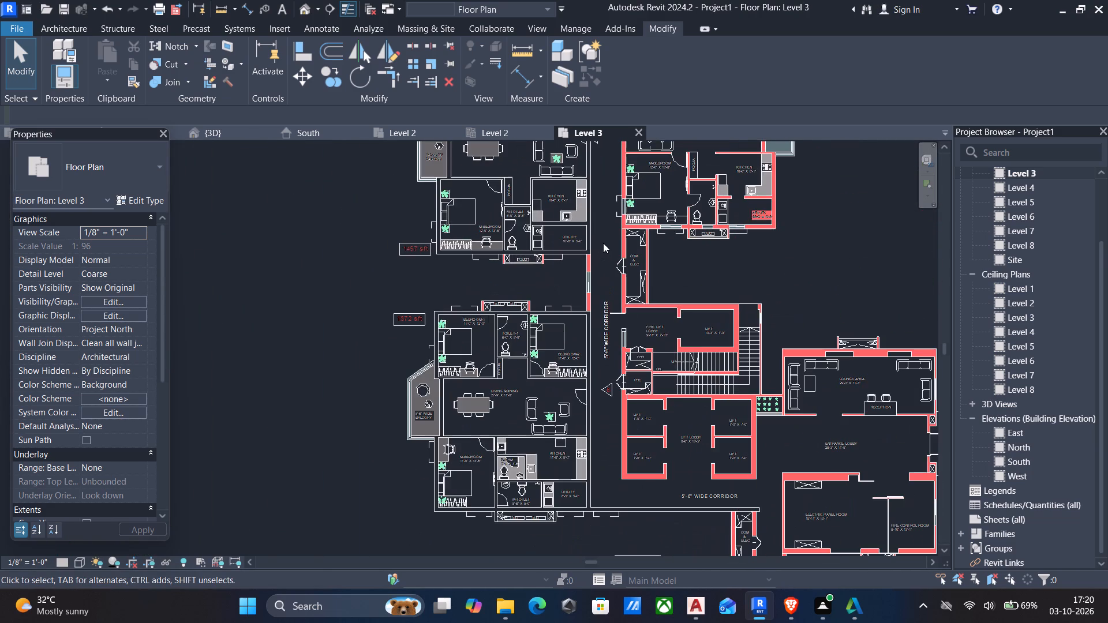
left_click(590, 240)
scroll(555, 257, "up", 4)
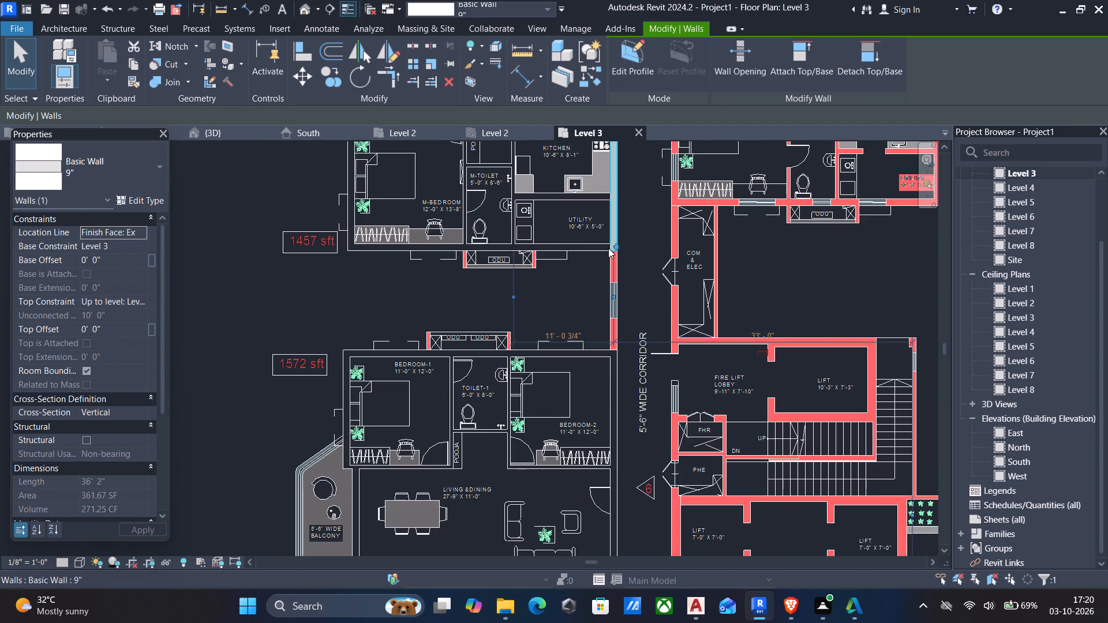
scroll(603, 247, "up", 3)
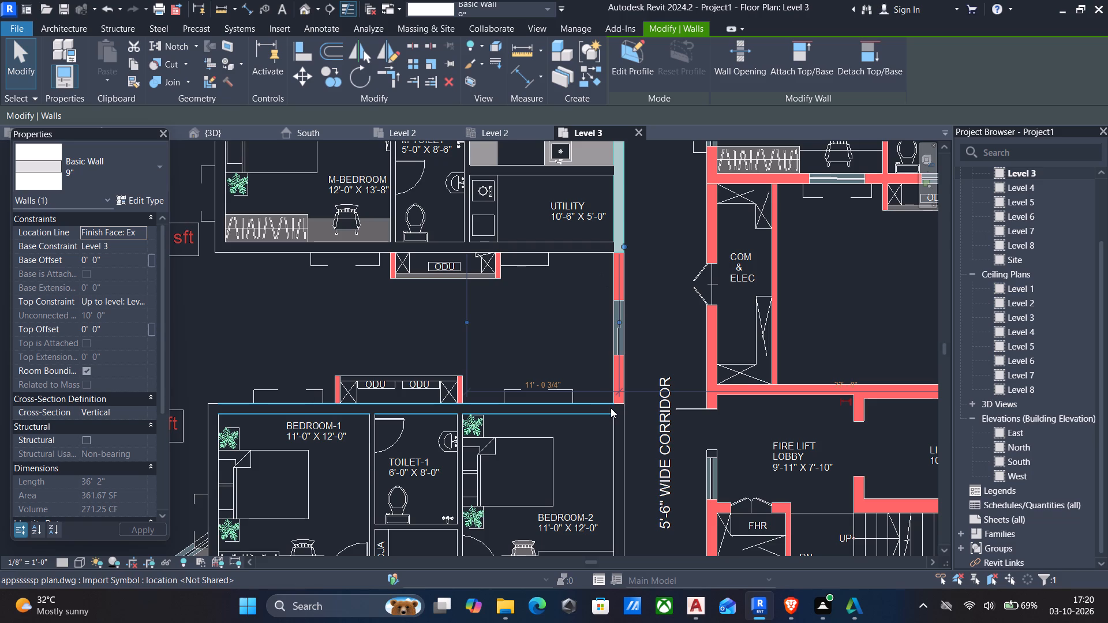
scroll(628, 407, "up", 1)
left_click(619, 410)
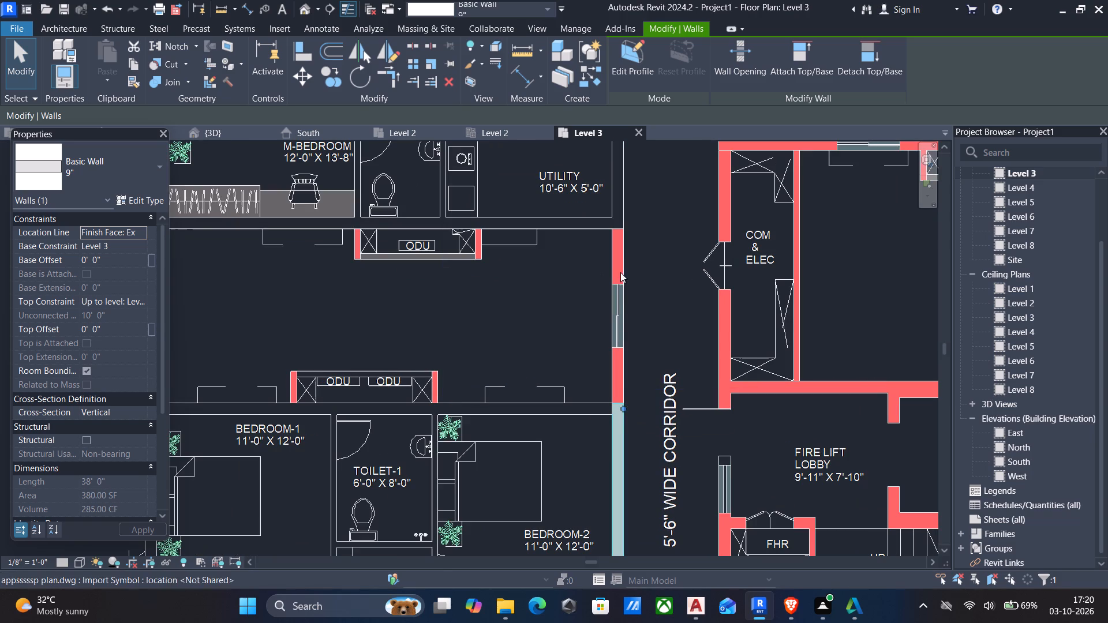
left_click_drag(623, 412, 624, 310)
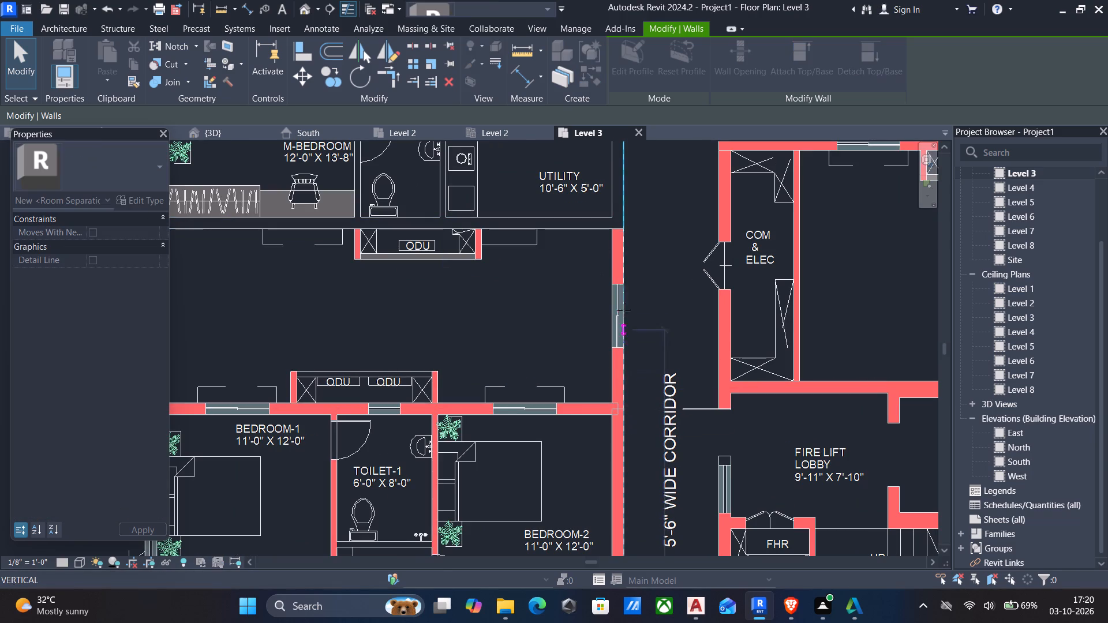
left_click_drag(624, 310, 628, 231)
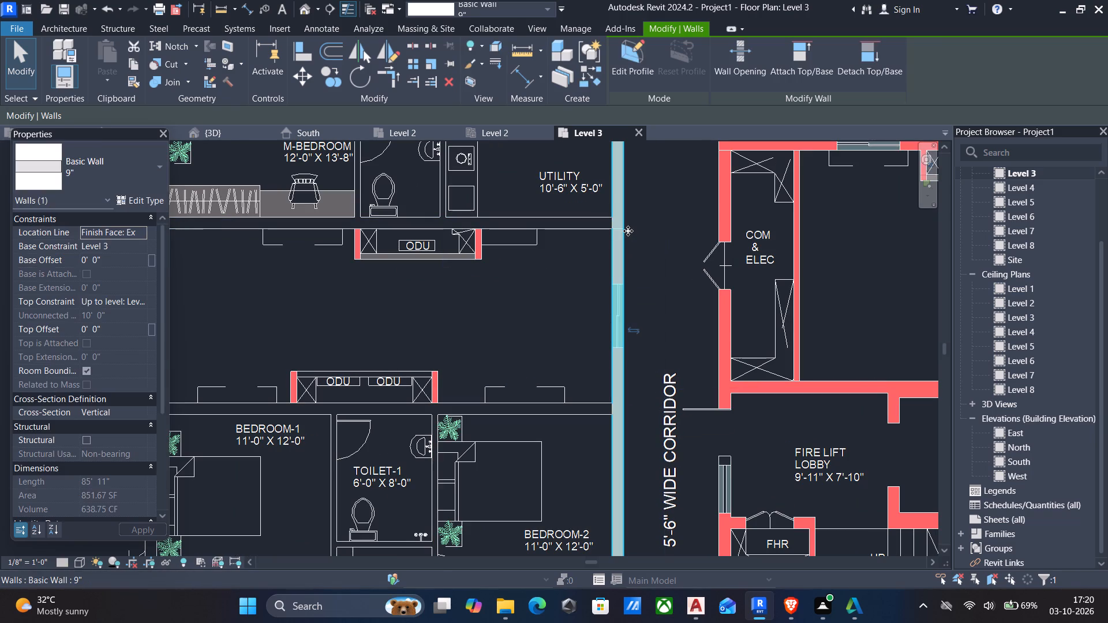
key("Escape")
Place a 4.5" wall on the plan line at the M-Bedroom end of the 1457 sft unit's ODU ledge.
scroll(630, 273, "down", 4)
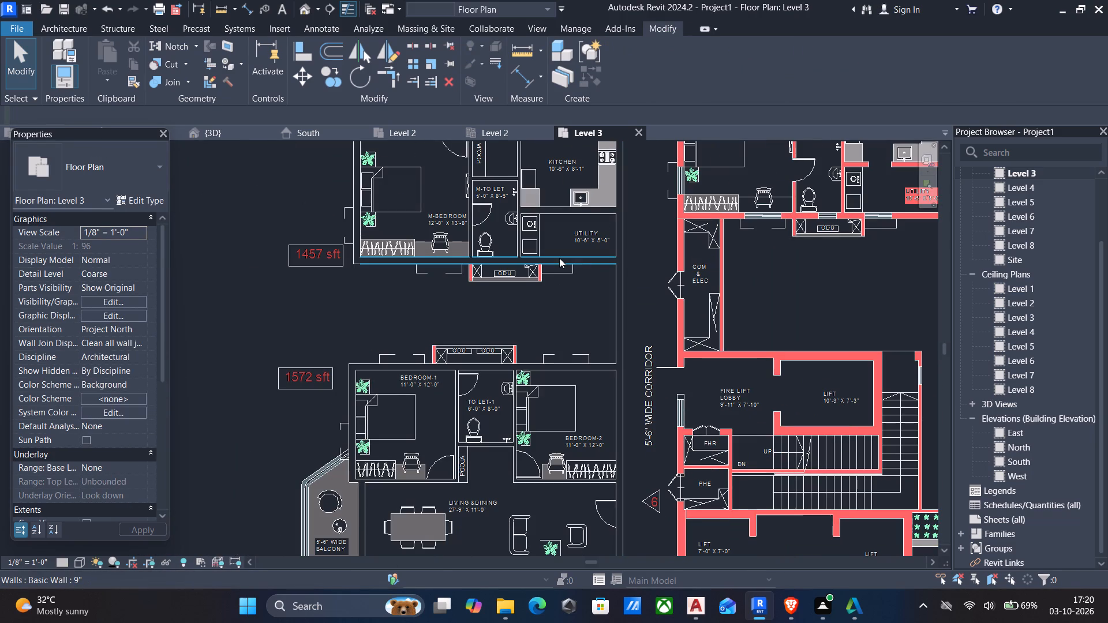
scroll(421, 351, "down", 1)
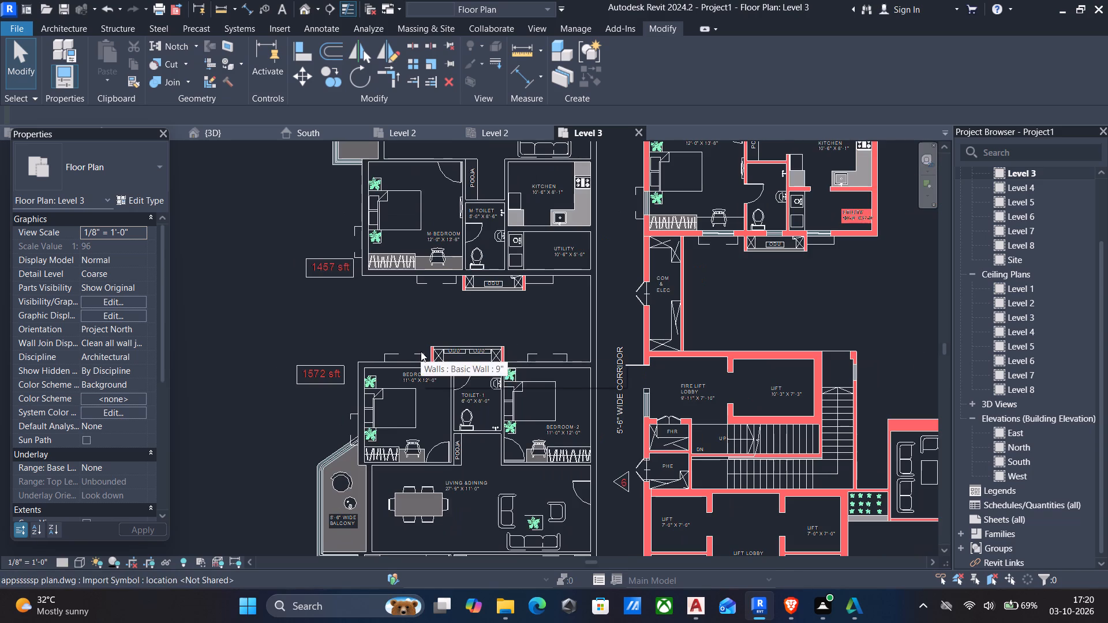
type("wa")
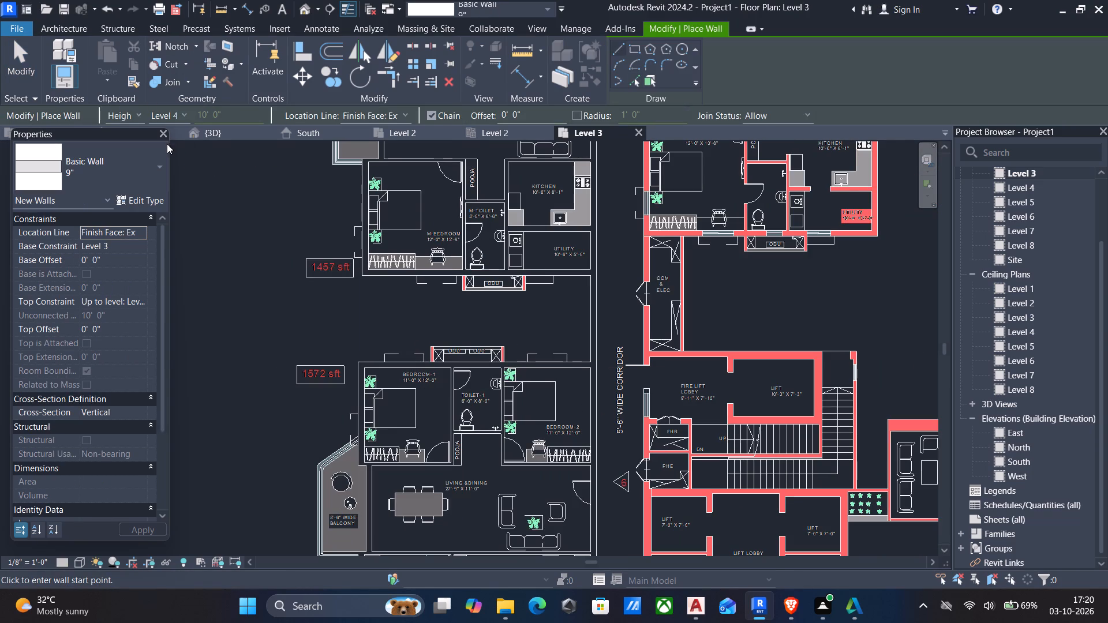
left_click(146, 156)
scroll(104, 257, "up", 3)
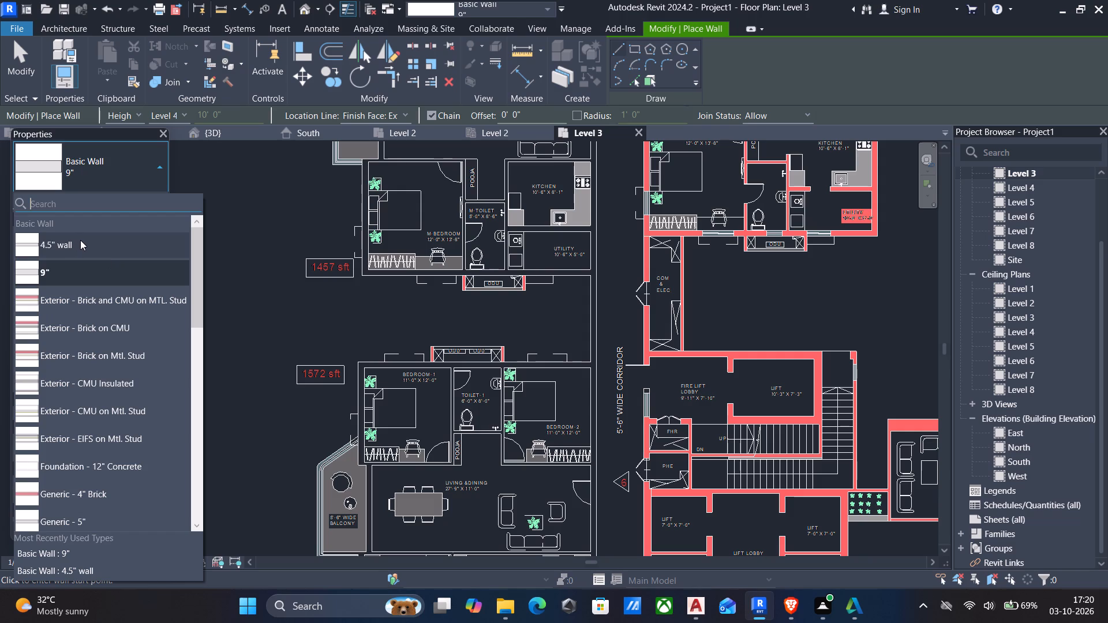
left_click(80, 247)
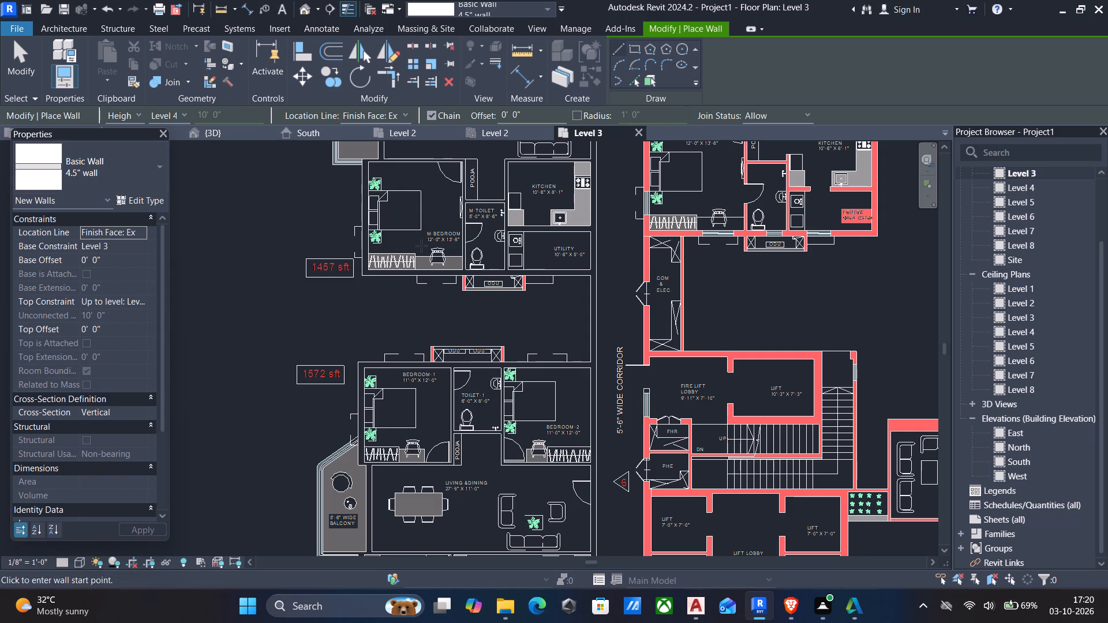
scroll(448, 262, "up", 9)
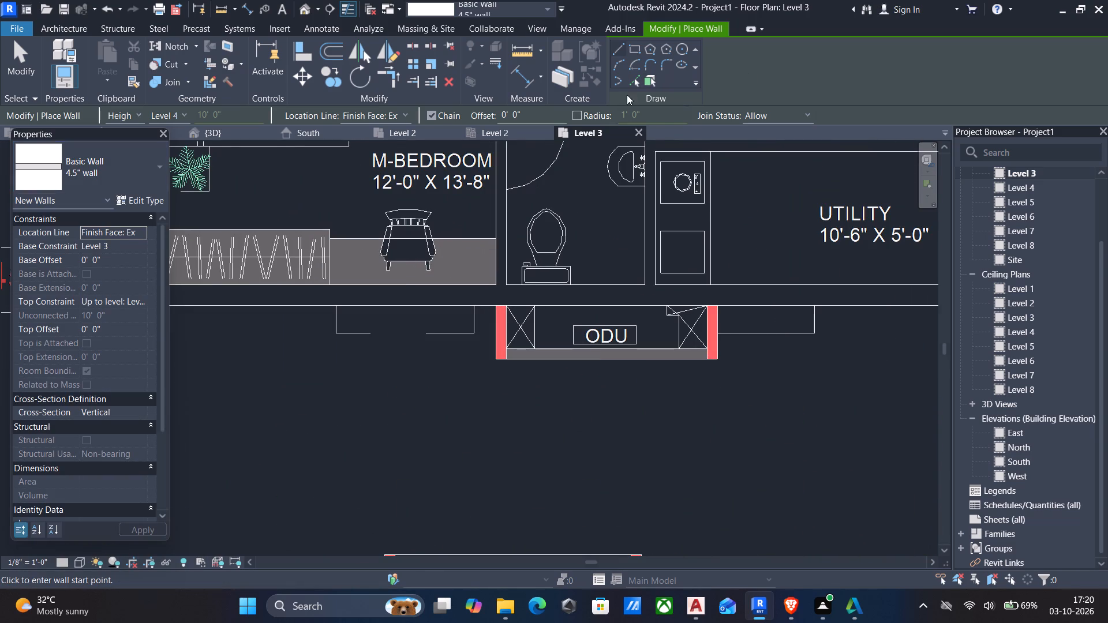
left_click(629, 77)
scroll(500, 309, "up", 4)
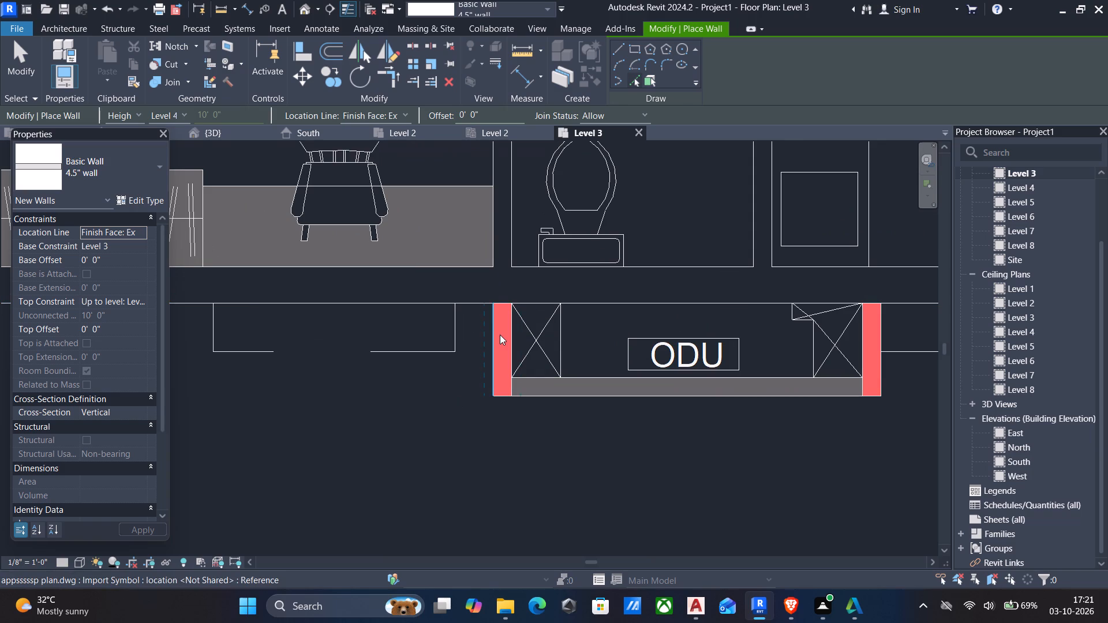
scroll(505, 336, "up", 3)
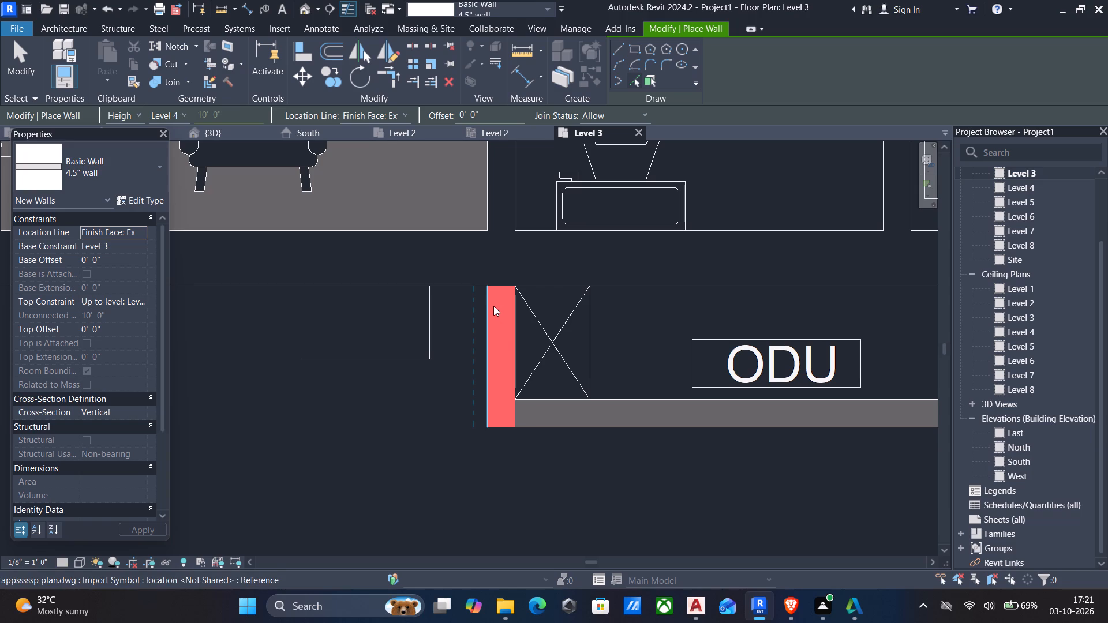
scroll(493, 307, "up", 4)
left_click(533, 344)
Place a matching 4.5" wall on the plan line at the utility end of the same ODU ledge.
scroll(533, 344, "down", 5)
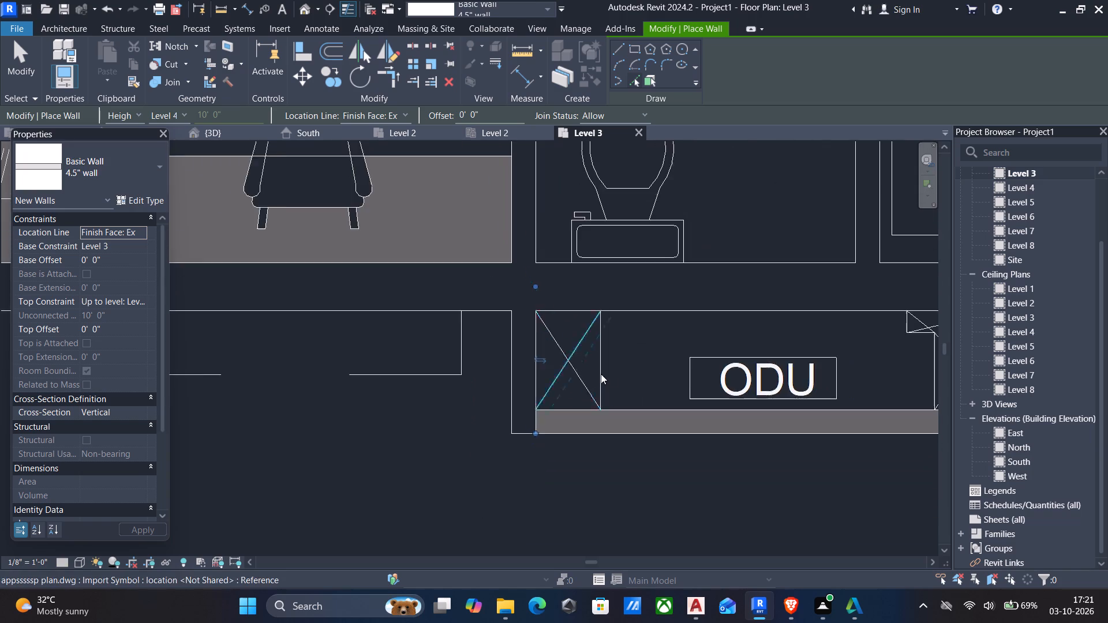
scroll(601, 374, "down", 1)
middle_click_drag(712, 393, 516, 381)
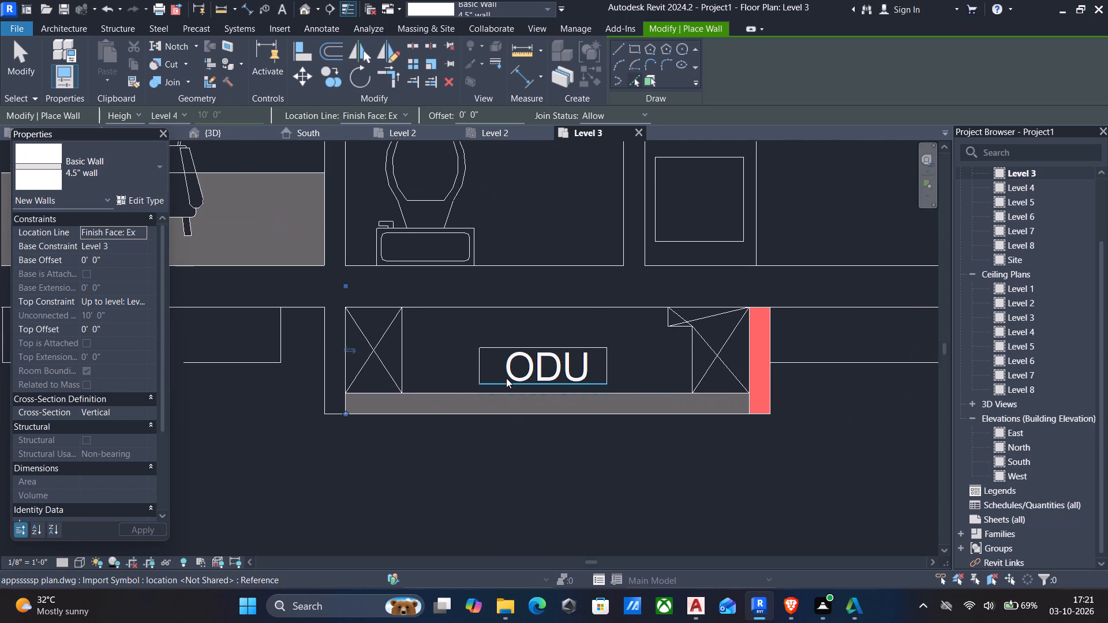
scroll(522, 380, "down", 3)
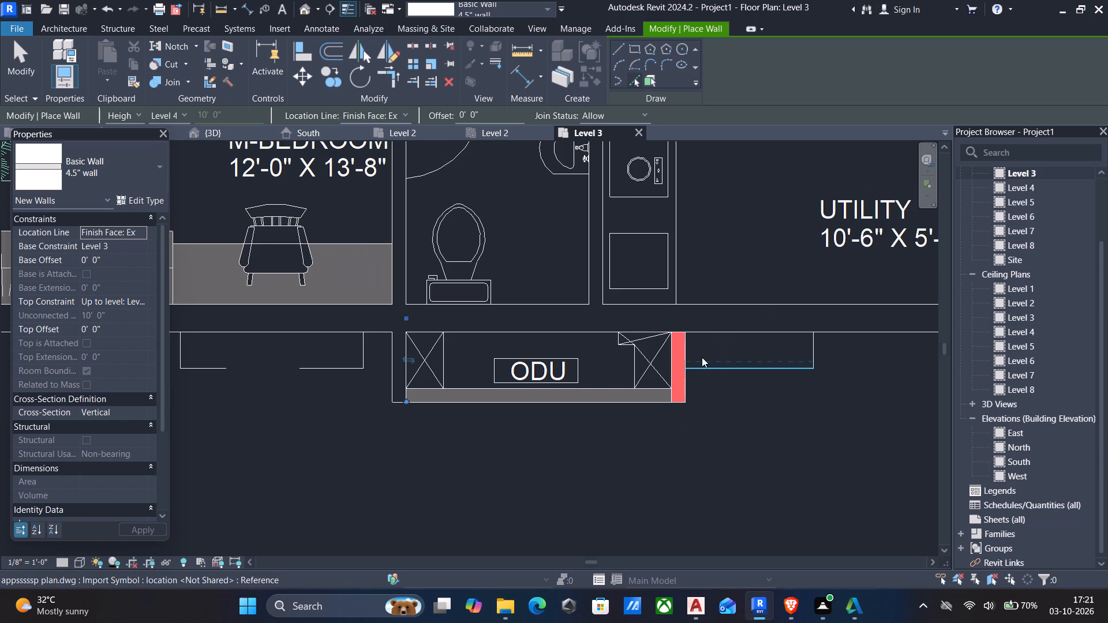
left_click(686, 351)
scroll(699, 361, "down", 3)
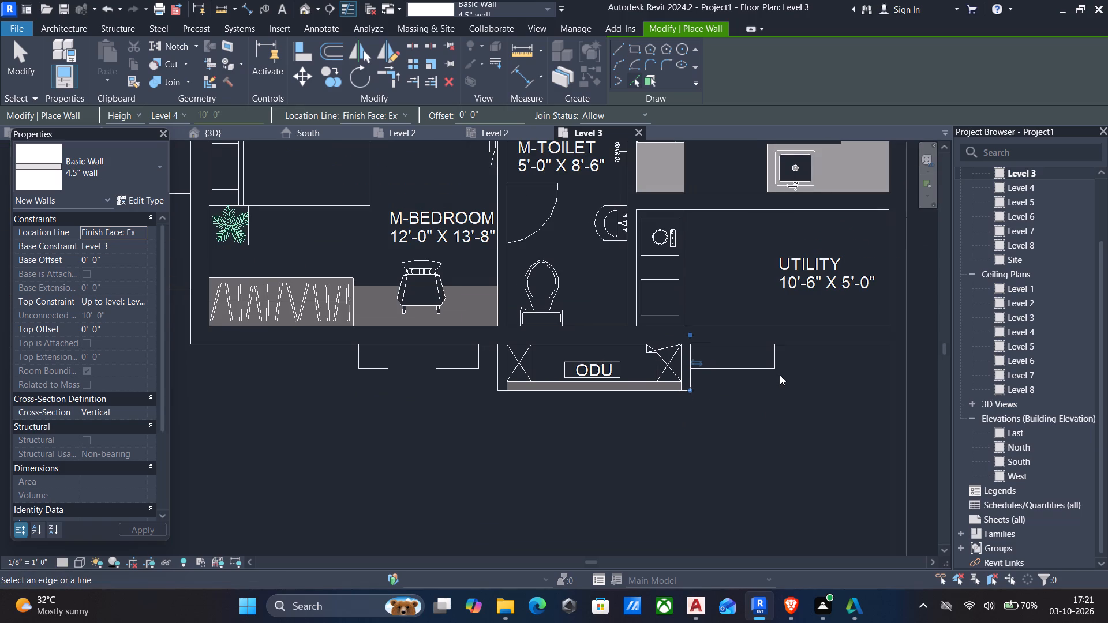
key("Escape")
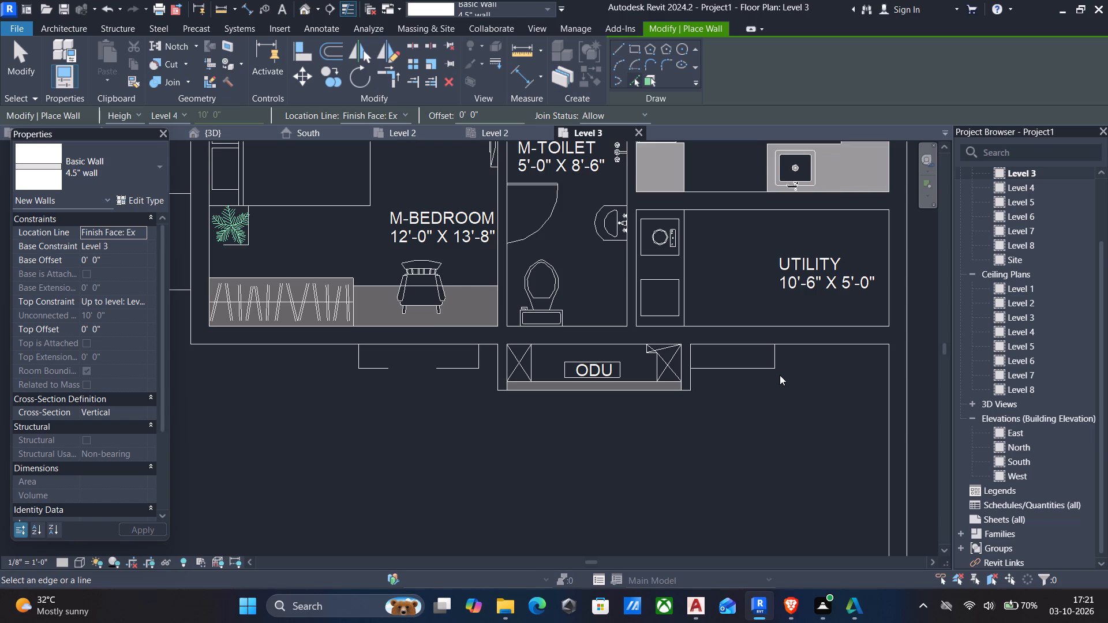
Place a 4.5" wall on the plan line at the Bedroom-1 end of the 1572 sft unit's double ODU ledge.
scroll(780, 375, "down", 3)
scroll(843, 419, "down", 2)
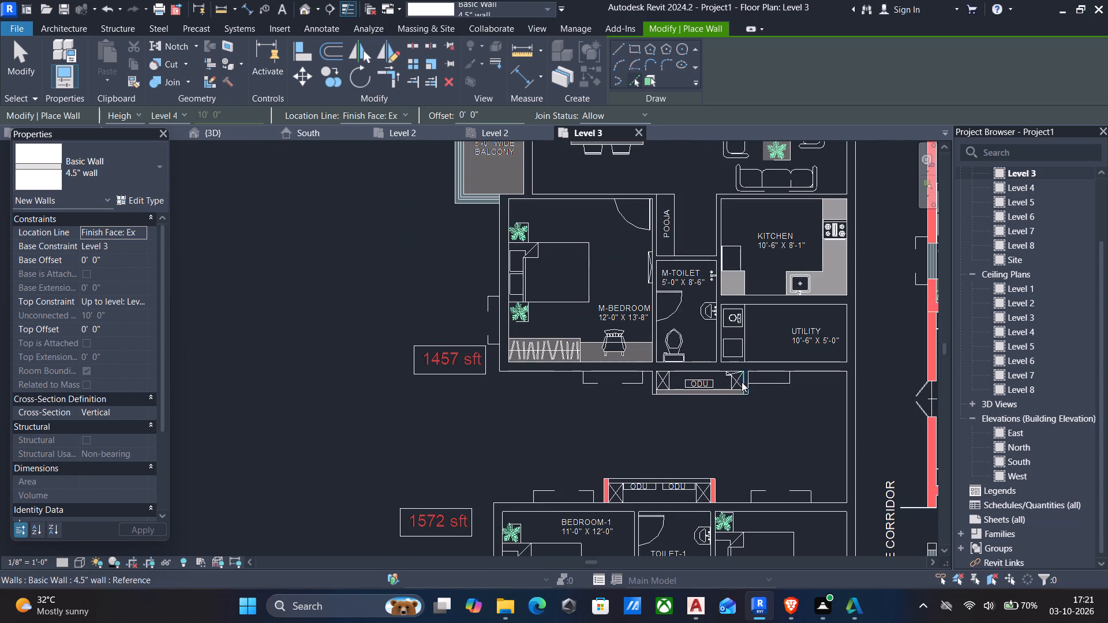
scroll(629, 519, "up", 5)
scroll(607, 474, "up", 4)
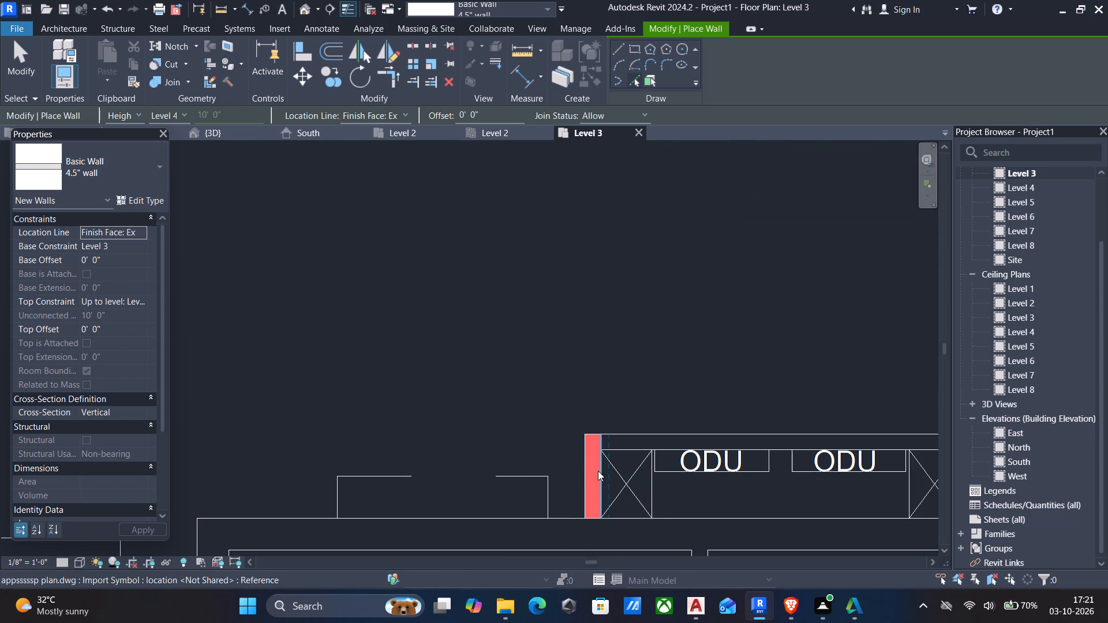
scroll(598, 471, "up", 4)
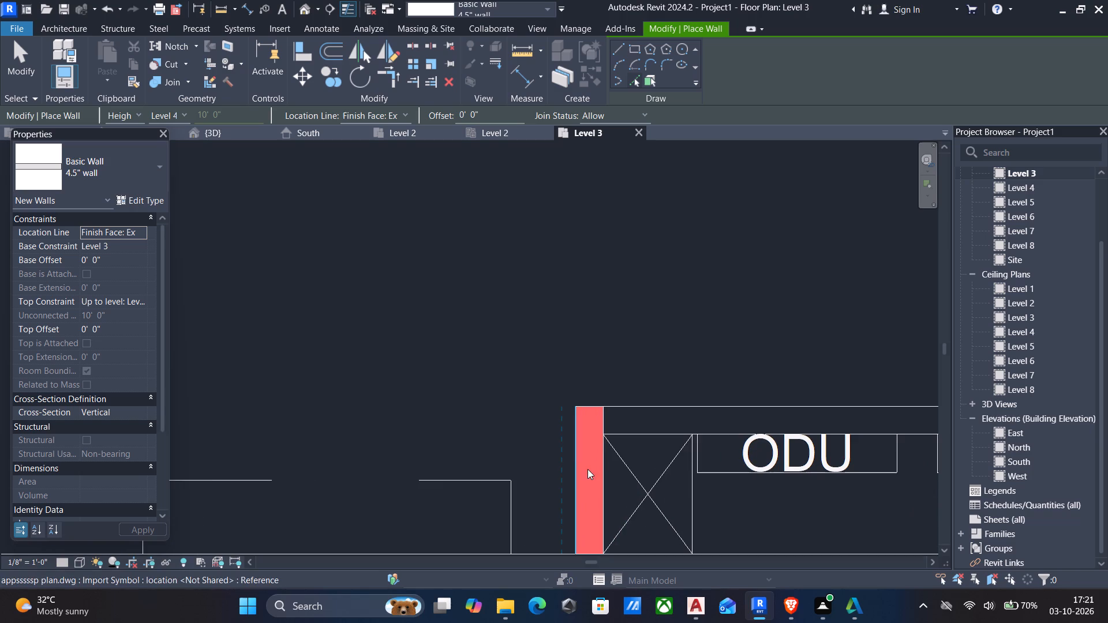
scroll(597, 460, "up", 5)
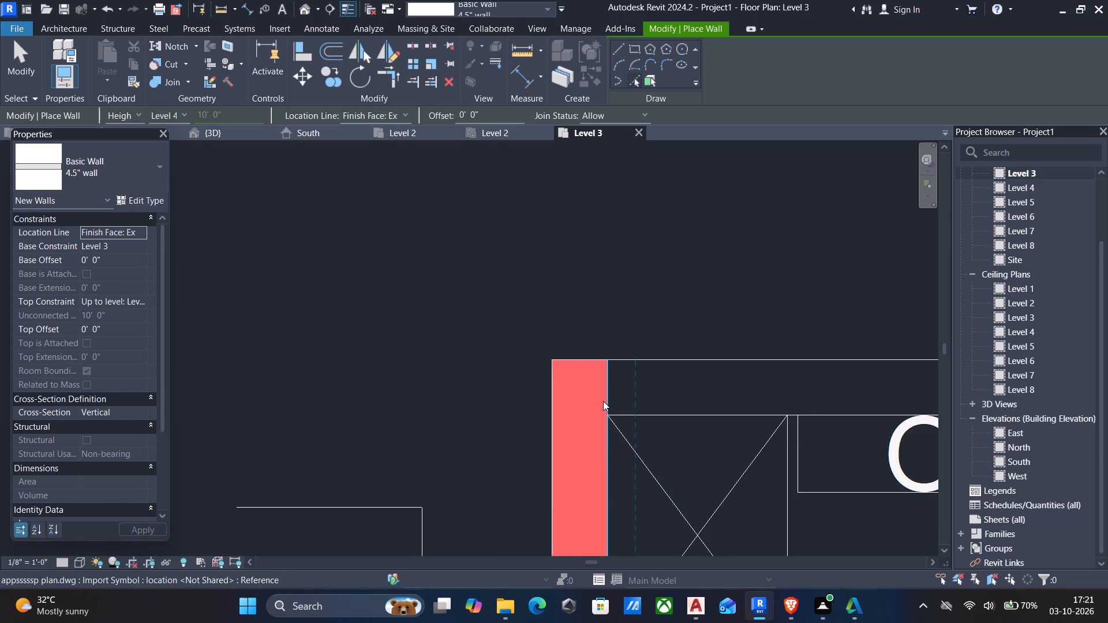
left_click(608, 396)
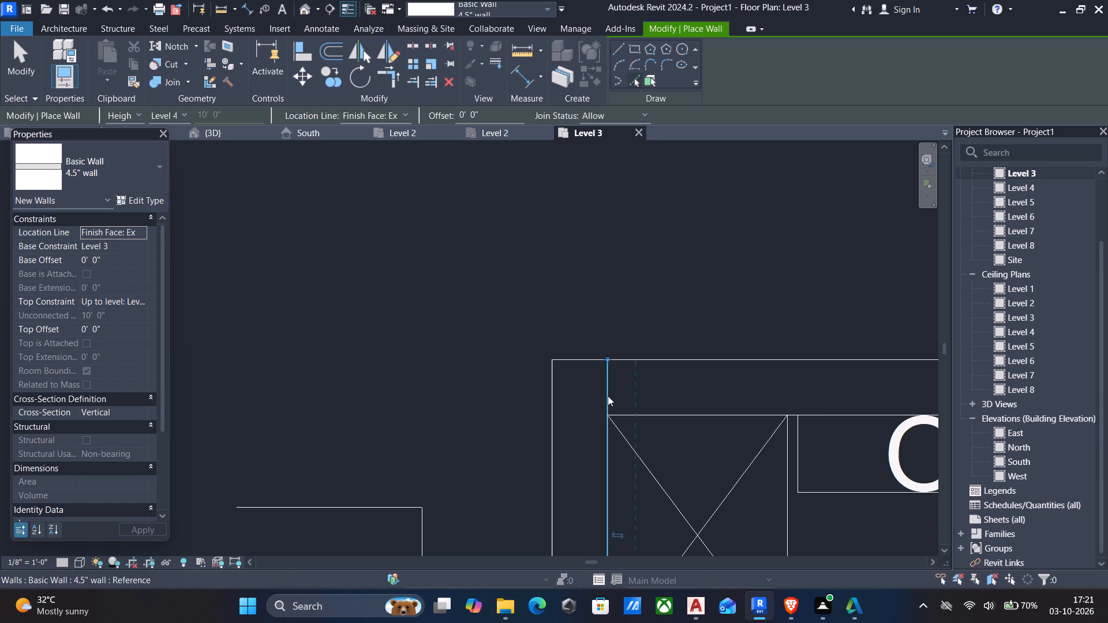
Place a matching 4.5" wall on the plan line at the Bedroom-2 end of the same double ODU ledge.
scroll(608, 396, "down", 6)
scroll(711, 434, "down", 2)
middle_click_drag(712, 434, 597, 295)
scroll(597, 295, "down", 2)
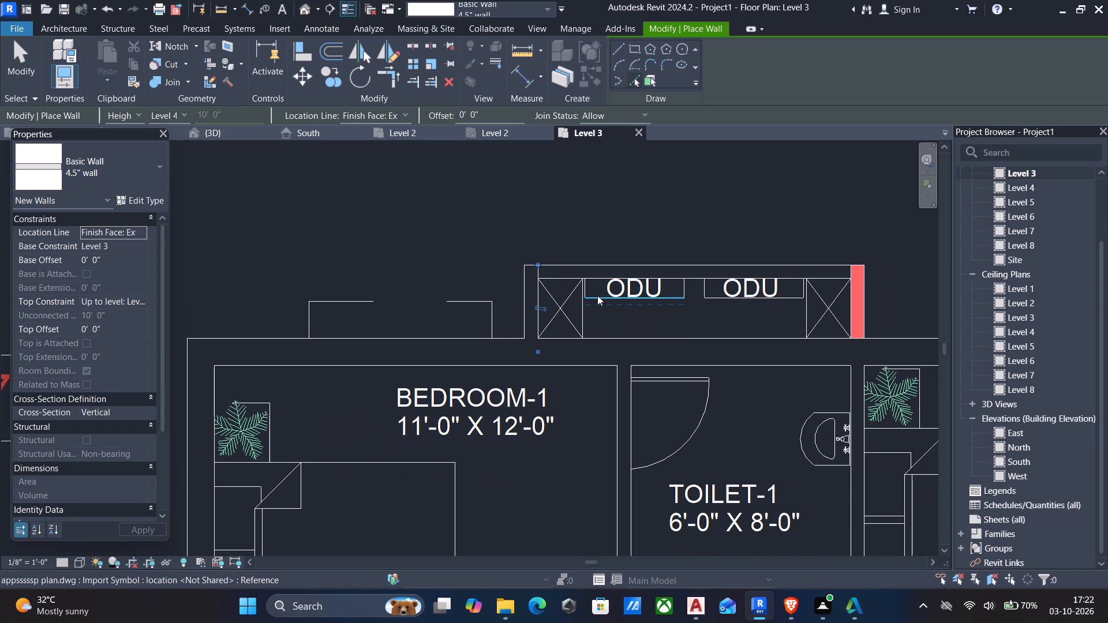
scroll(597, 295, "down", 6)
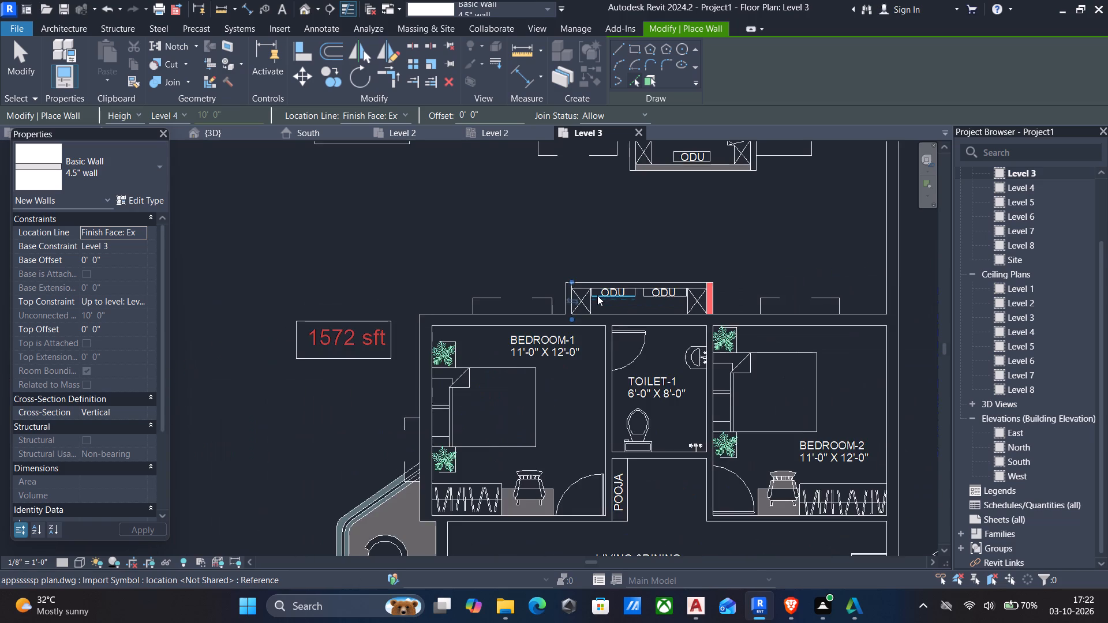
scroll(597, 295, "down", 3)
scroll(664, 295, "up", 6)
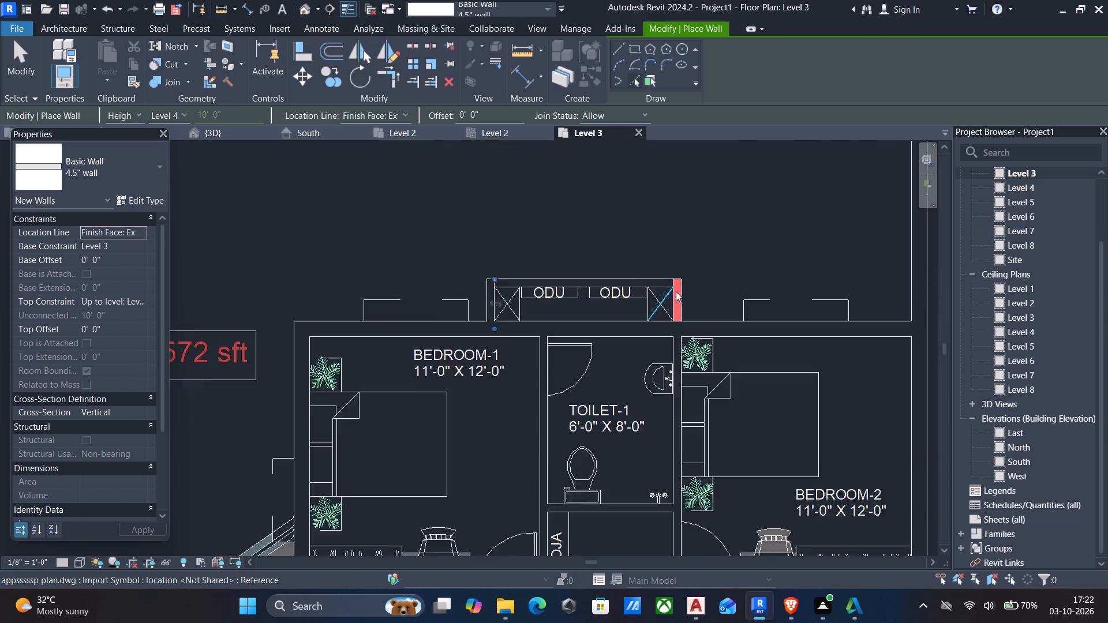
scroll(676, 291, "up", 13)
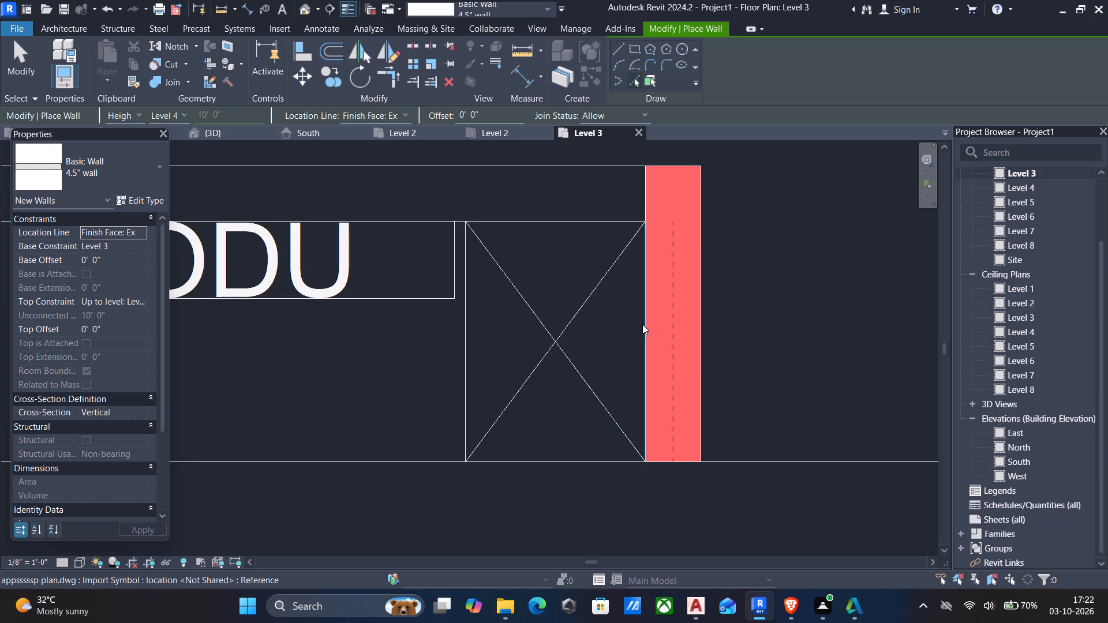
left_click(642, 324)
scroll(645, 326, "down", 7)
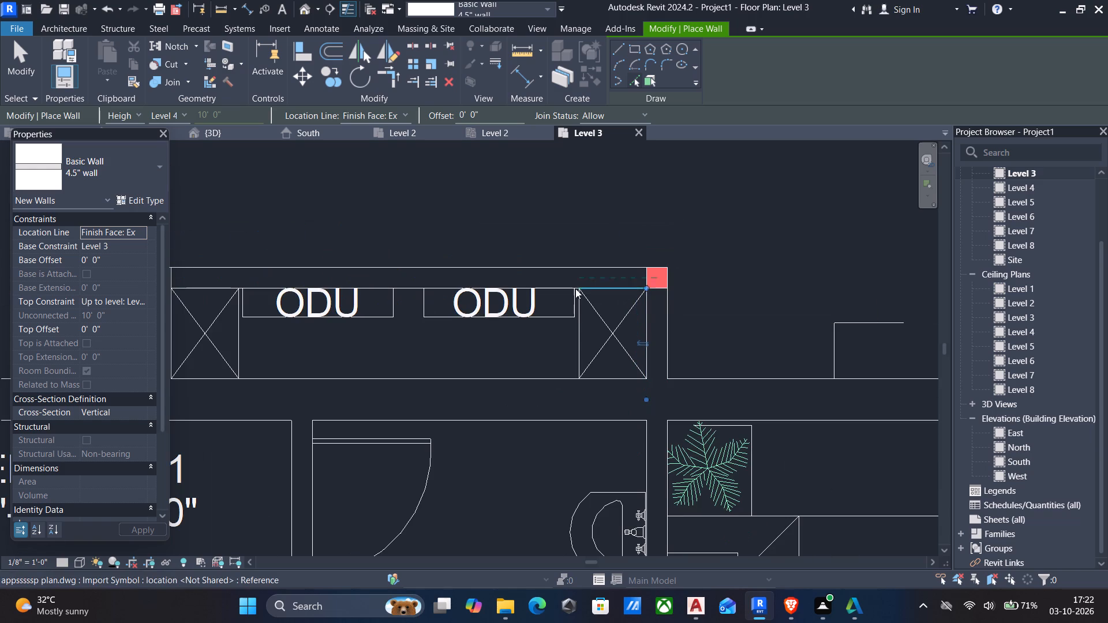
Stretch the Bedroom-2 end wall of the ODU ledge out to the ledge's outer edge line.
key("Escape")
key("Escape")
left_click(657, 306)
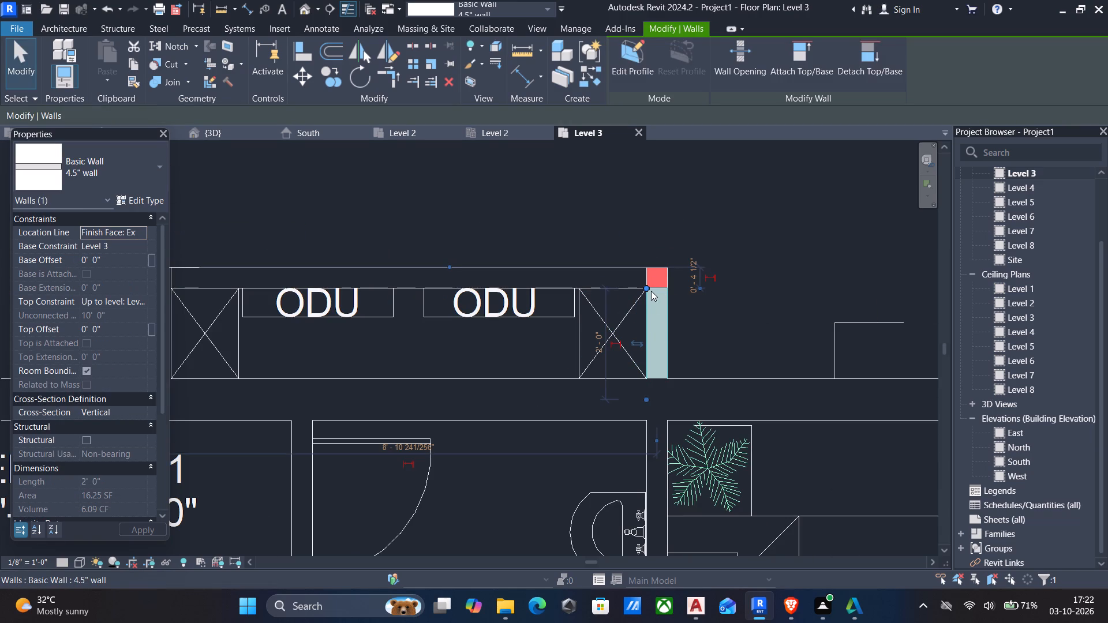
left_click_drag(645, 286, 647, 269)
key("Escape")
Review the traced walls across the 1572 sft unit and the rest of the Level 3 plan.
scroll(647, 269, "down", 6)
scroll(632, 334, "down", 2)
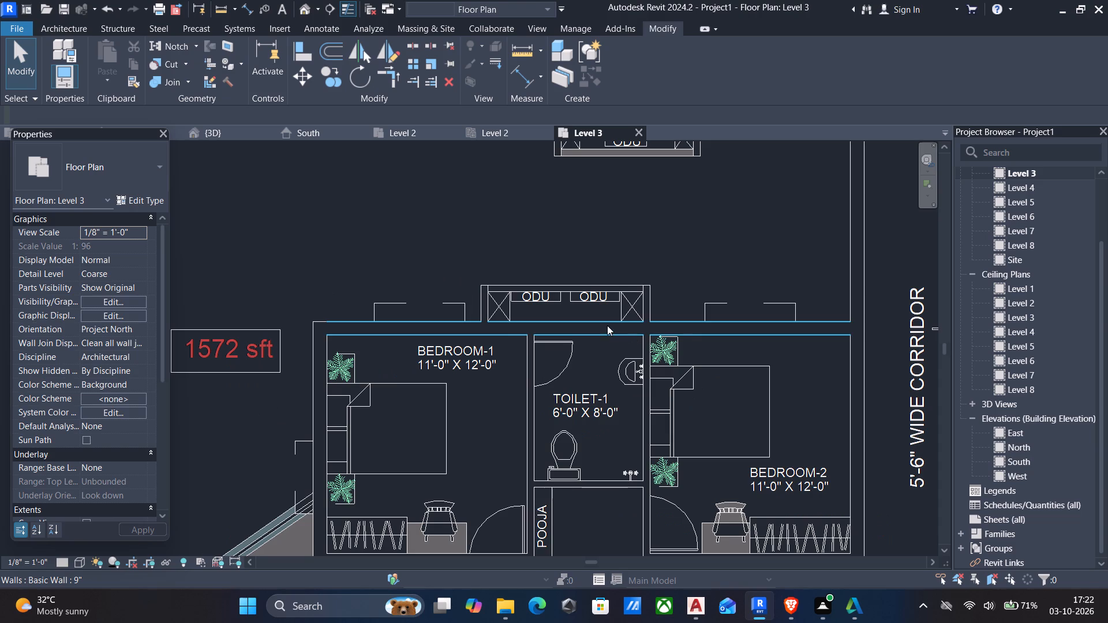
left_click(607, 325)
key("Escape")
left_click(536, 385)
scroll(540, 395, "down", 4)
middle_click_drag(544, 398, 568, 320)
scroll(568, 320, "up", 1)
key("Escape")
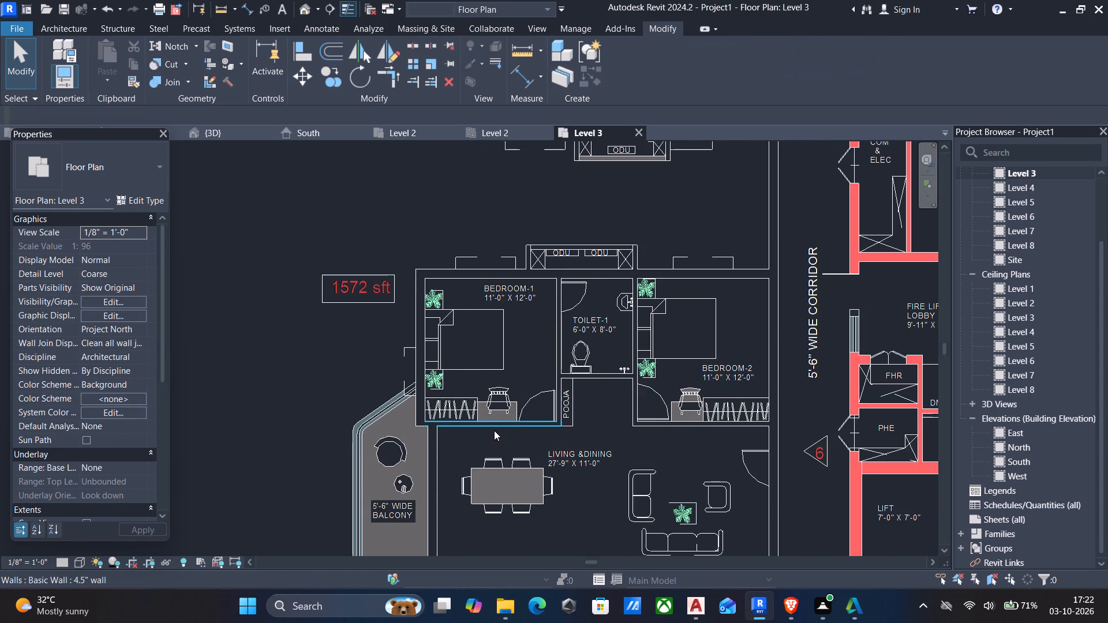
scroll(644, 389, "down", 1)
middle_click_drag(645, 390, 635, 352)
middle_click_drag(624, 441, 616, 395)
middle_click_drag(579, 452, 562, 353)
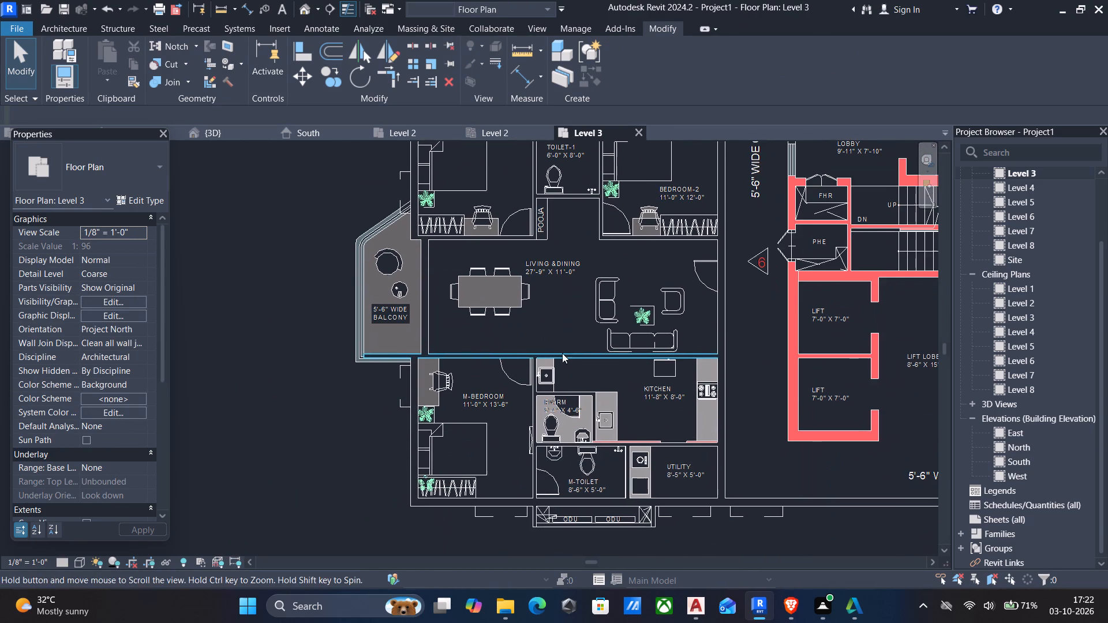
scroll(639, 443, "up", 4)
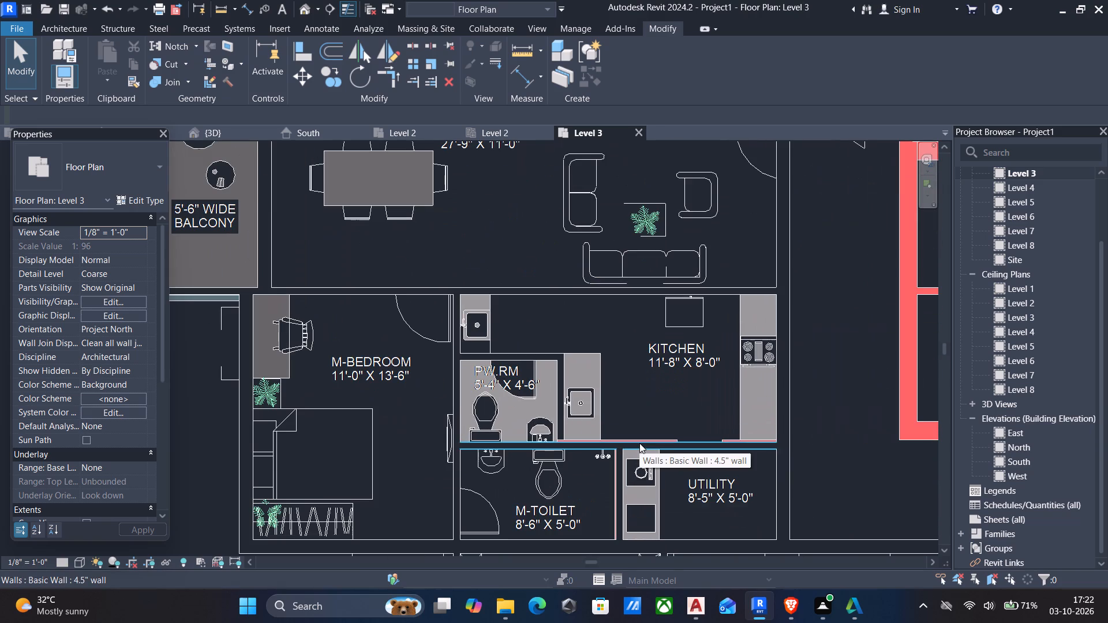
scroll(639, 443, "up", 1)
scroll(661, 400, "down", 9)
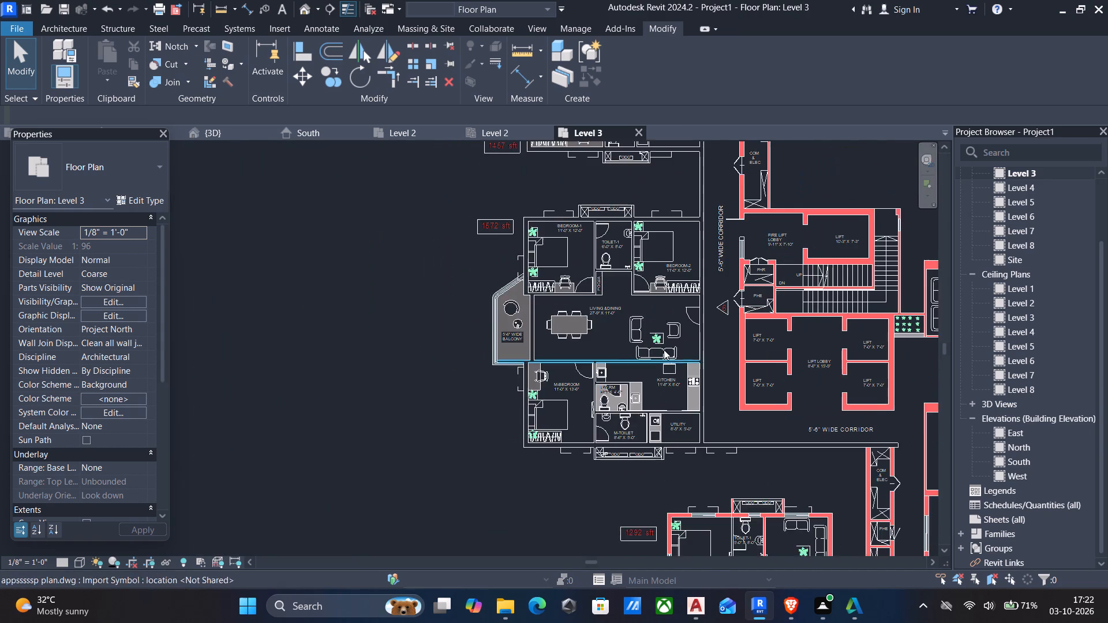
middle_click_drag(664, 346, 636, 384)
scroll(636, 385, "down", 2)
middle_click_drag(653, 343, 628, 407)
scroll(628, 408, "down", 3)
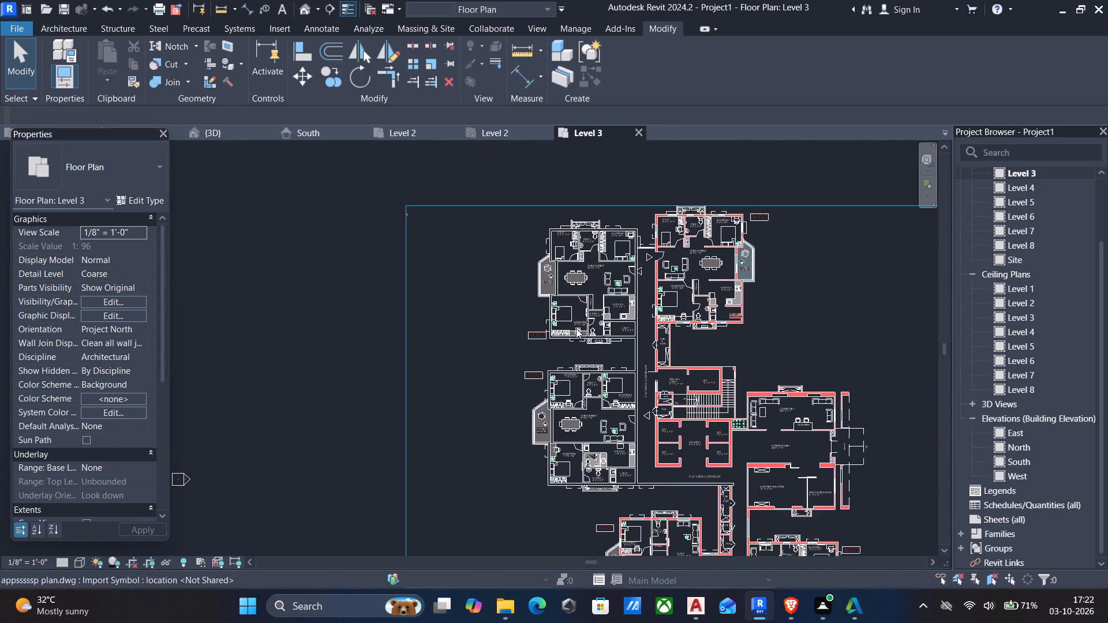
scroll(578, 337, "down", 4)
middle_click_drag(589, 355, 605, 322)
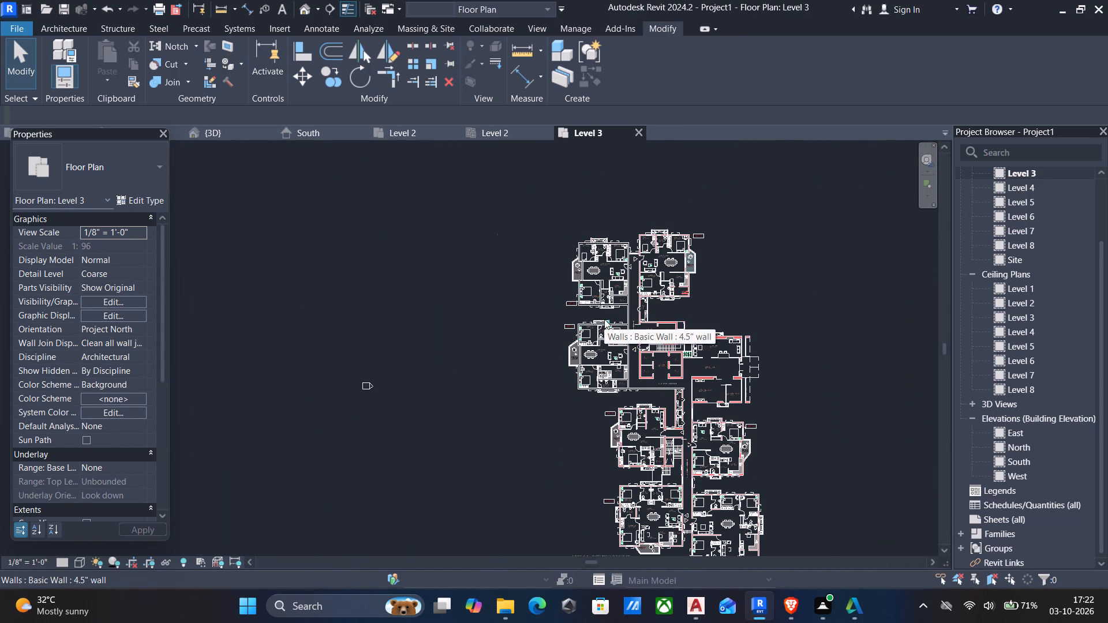
Inspect the traced walls in the 3D view, including the ODU ledge walls and the corridor walls.
left_click(224, 131)
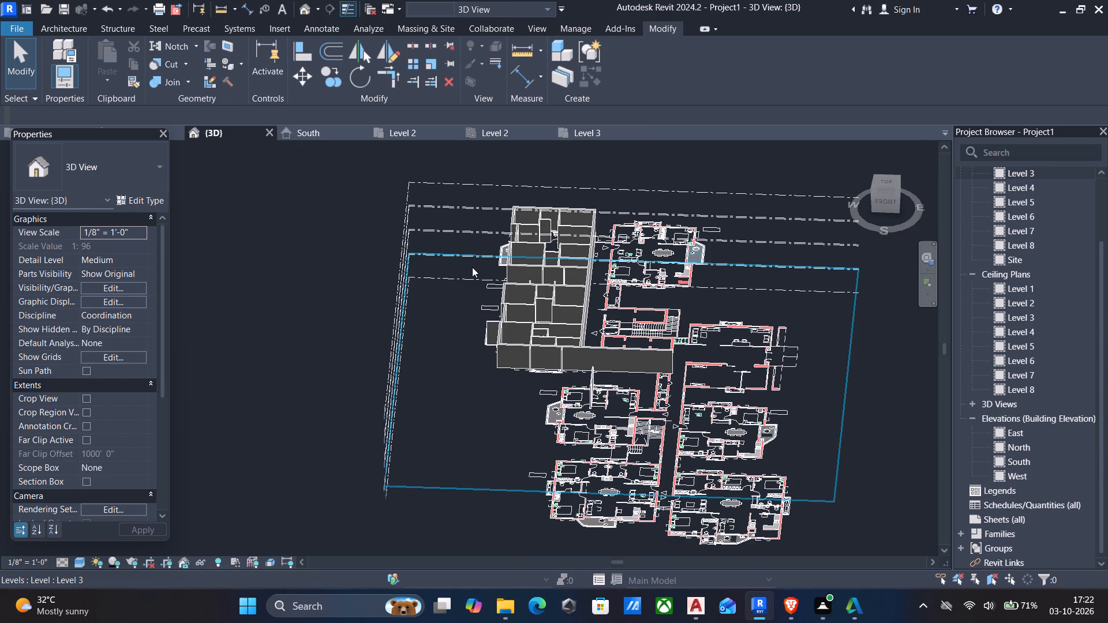
middle_click_drag(472, 267, 369, 291, "shift")
scroll(489, 324, "up", 5)
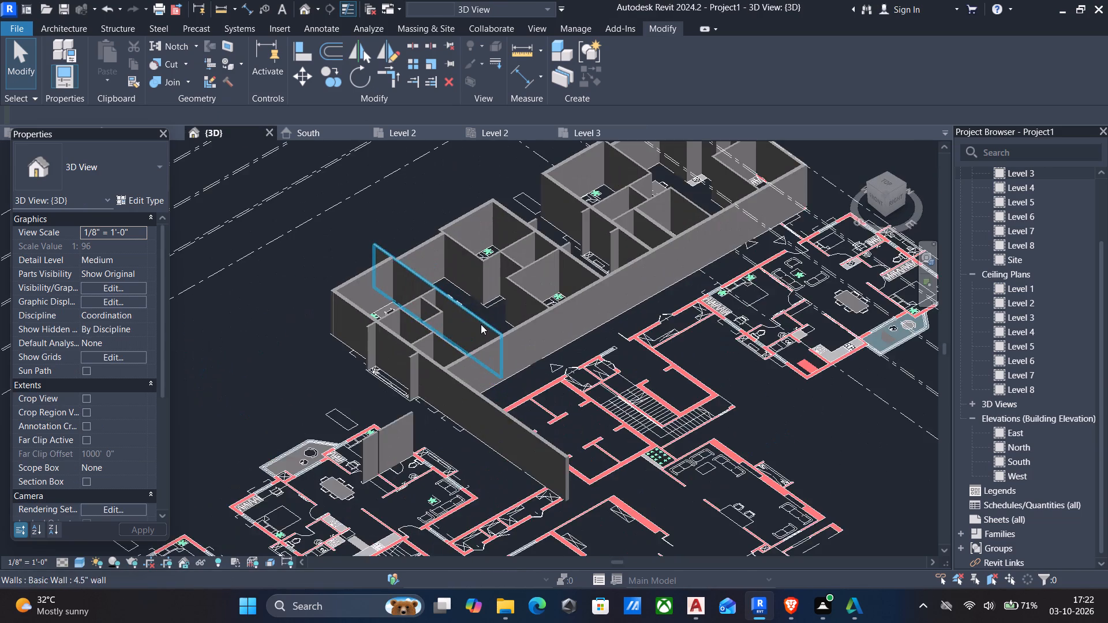
middle_click_drag(492, 321, 578, 316, "shift")
scroll(421, 321, "up", 1, "shift")
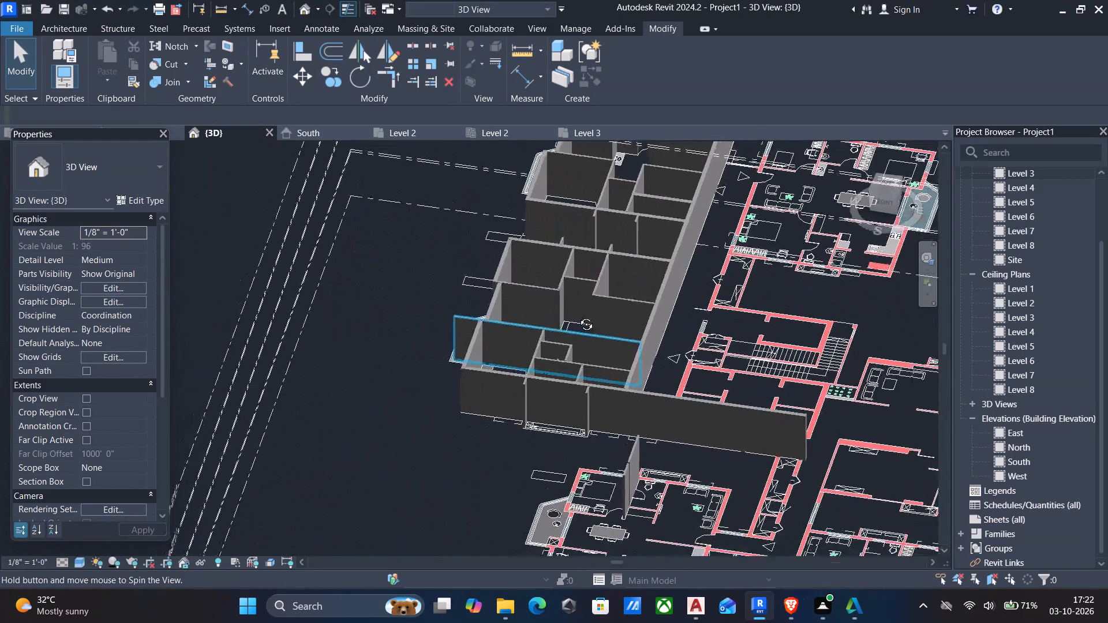
middle_click_drag(578, 316, 658, 265, "shift")
scroll(726, 340, "up", 4)
scroll(741, 406, "up", 3)
middle_click_drag(736, 412, 709, 421)
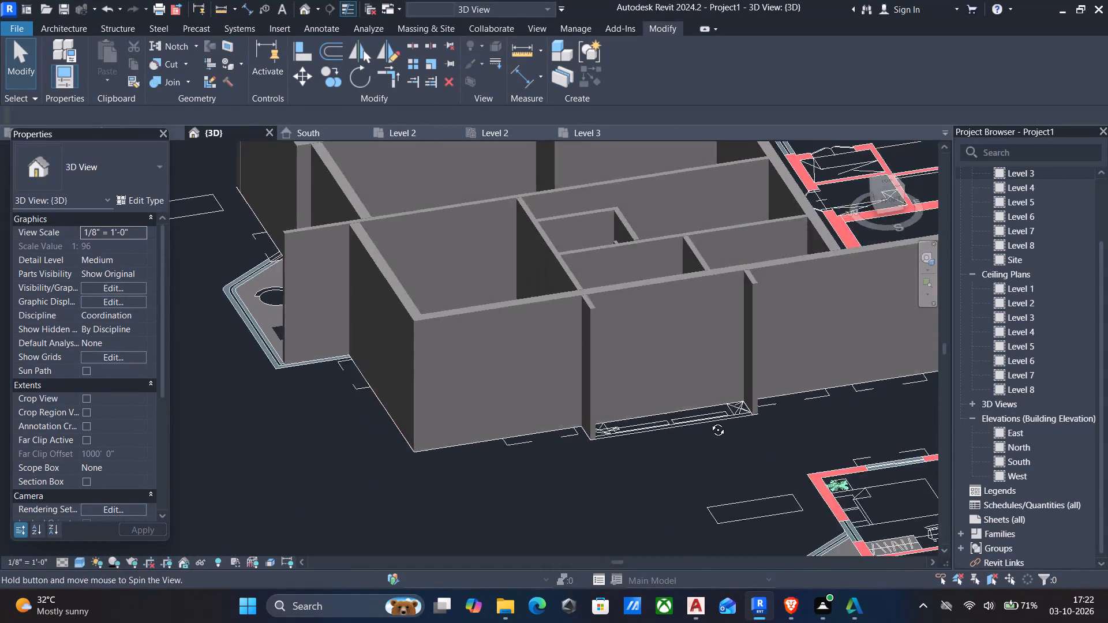
middle_click_drag(709, 421, 677, 394)
middle_click_drag(605, 427, 619, 324)
scroll(581, 337, "down", 7)
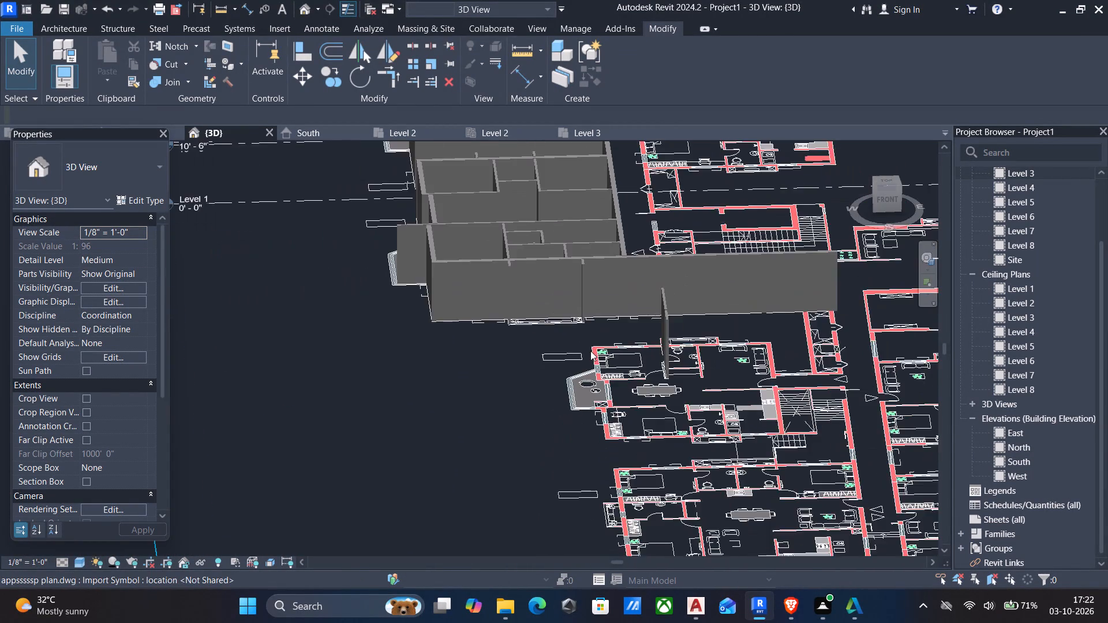
scroll(590, 351, "down", 3)
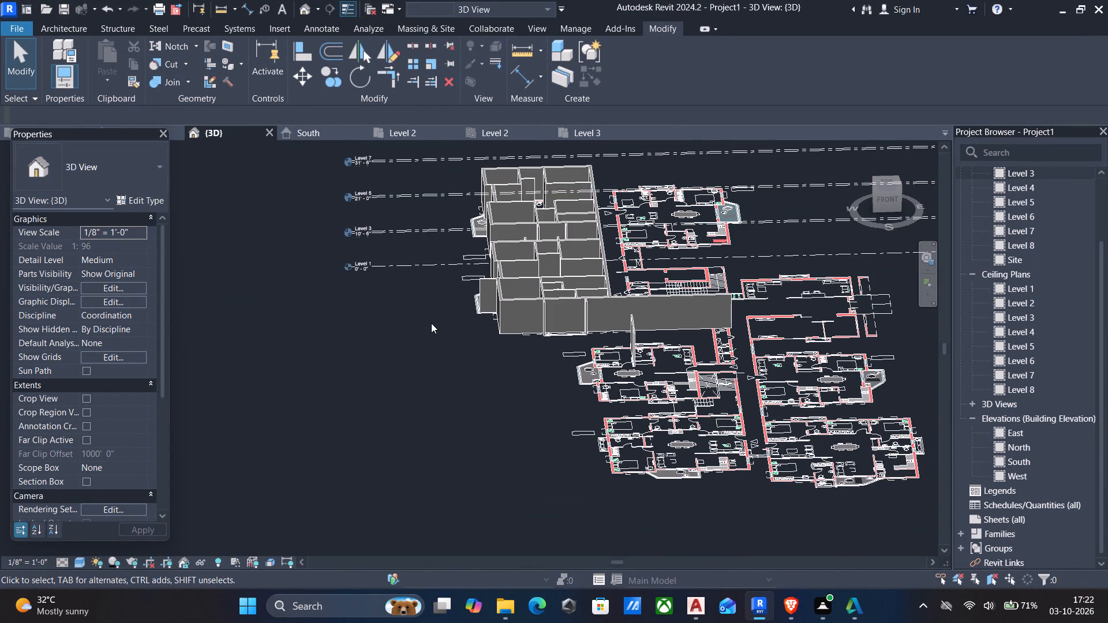
scroll(431, 323, "down", 2)
scroll(455, 317, "up", 1)
middle_click_drag(455, 317, 393, 325, "shift")
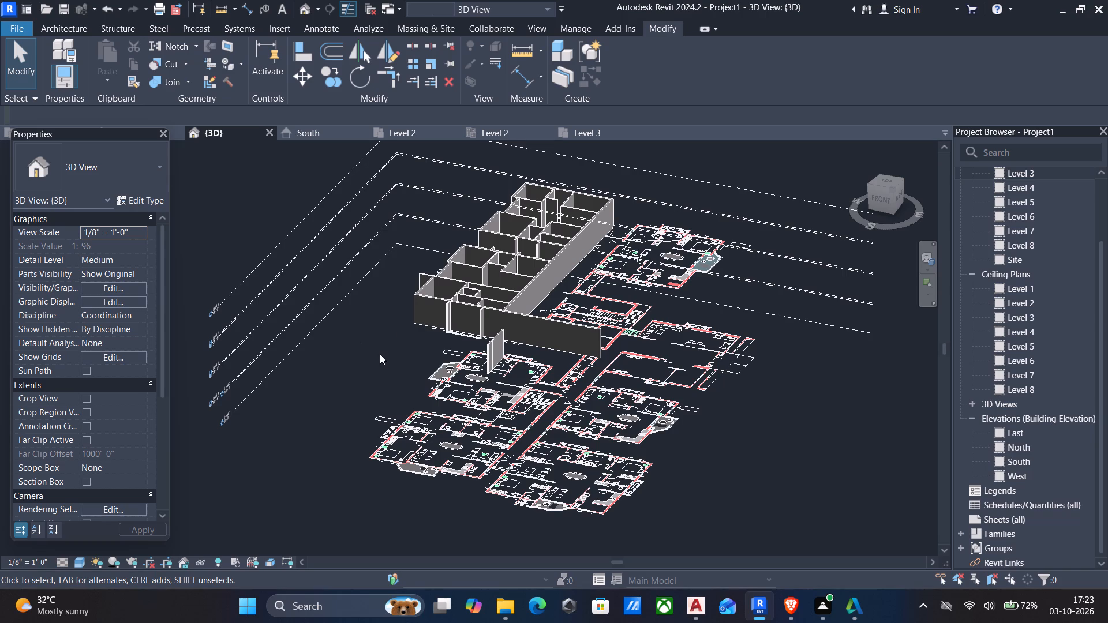
Return to the Level 3 plan and place a 4.5" wall along the window line closing the corridor end near entrance 8.
double_click(1044, 174)
middle_click_drag(544, 309, 511, 253)
scroll(506, 196, "up", 5)
middle_click_drag(486, 228, 442, 239)
scroll(442, 239, "up", 1)
key("Escape")
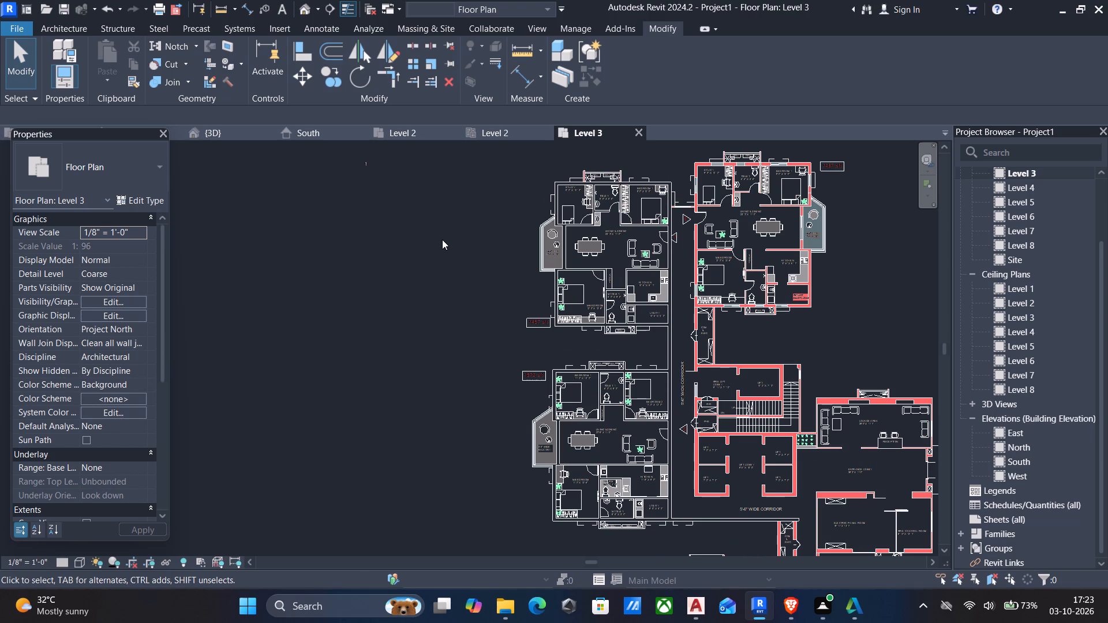
scroll(435, 239, "down", 3)
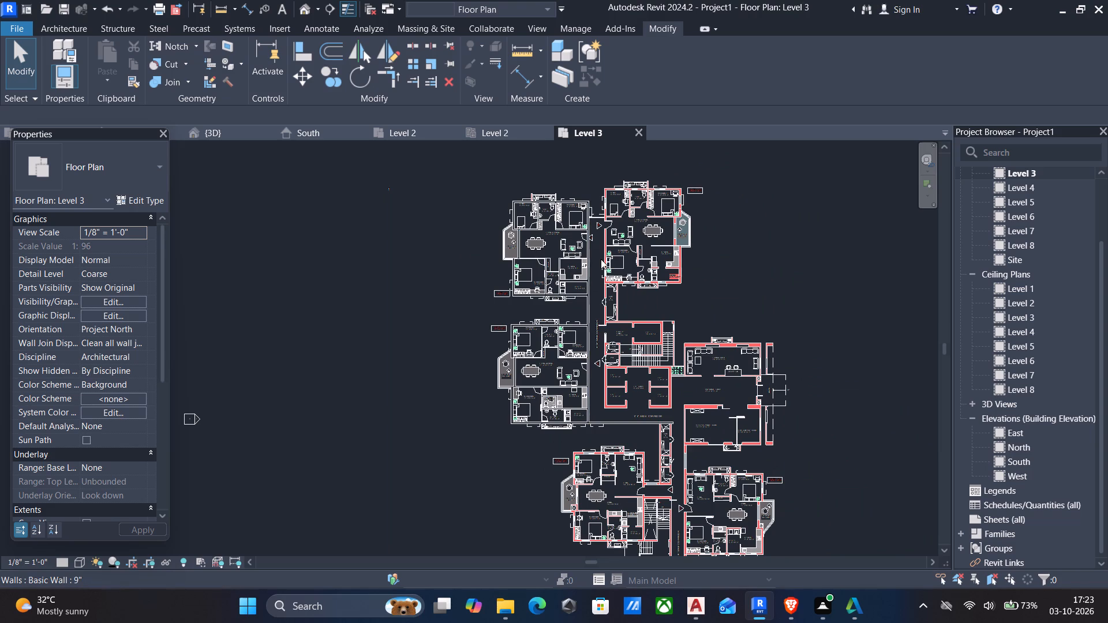
scroll(619, 211, "up", 11)
scroll(572, 232, "up", 5)
scroll(464, 280, "up", 2)
middle_click_drag(461, 280, 508, 300)
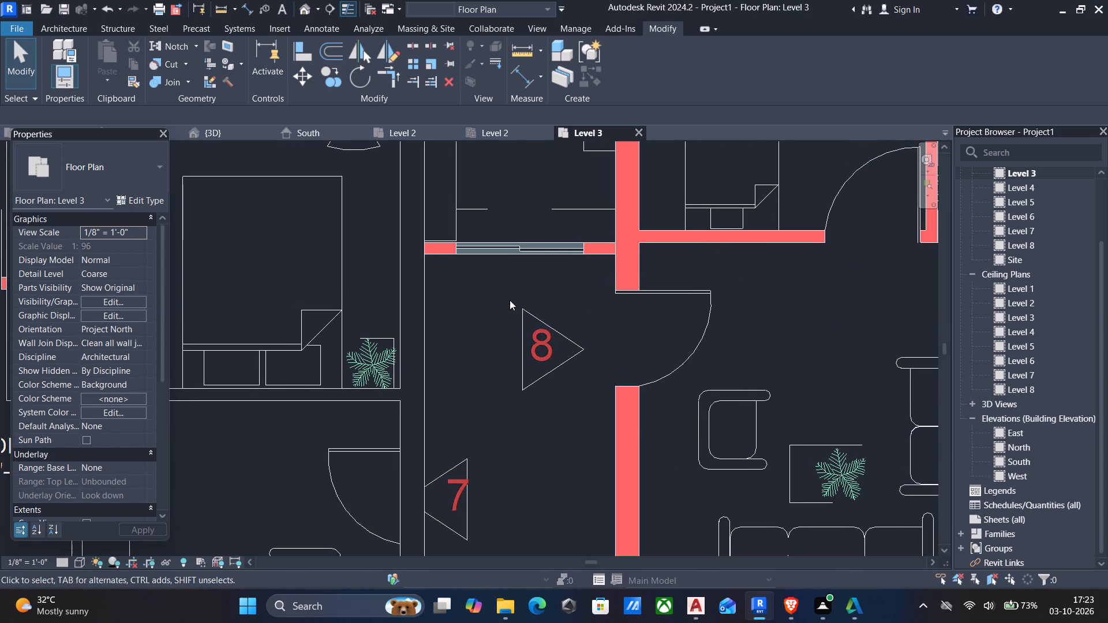
key("w")
key("a")
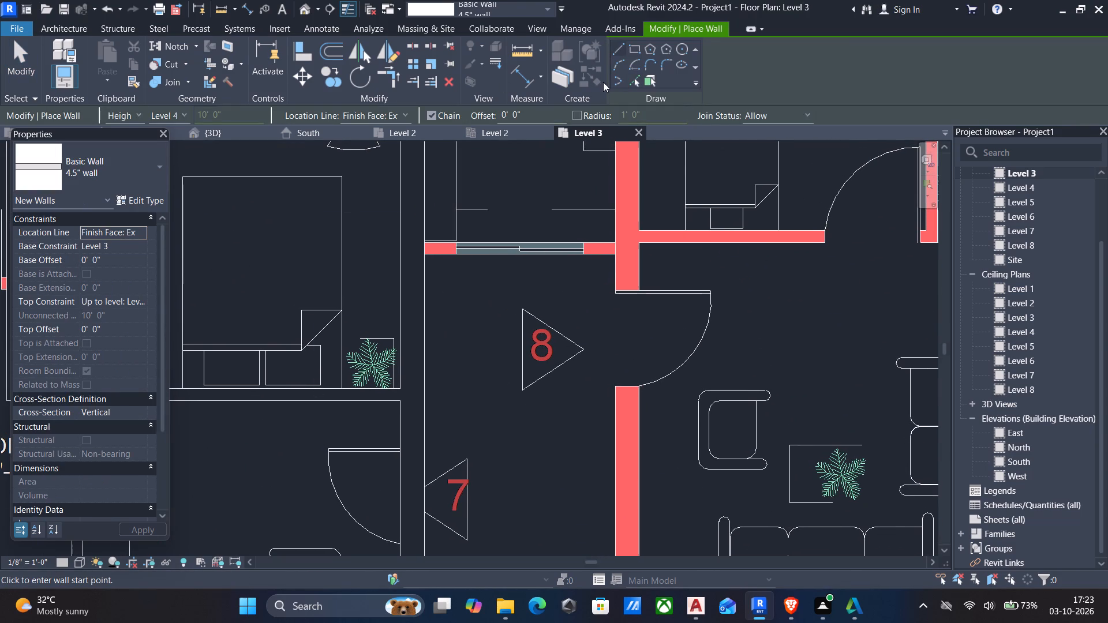
left_click(636, 83)
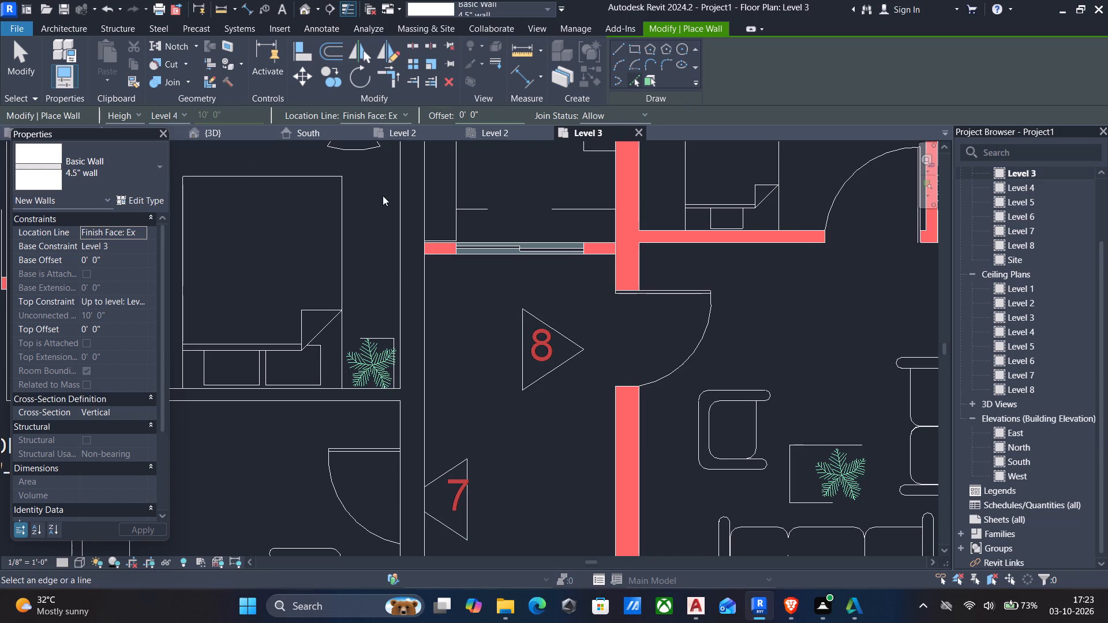
scroll(447, 249, "up", 4)
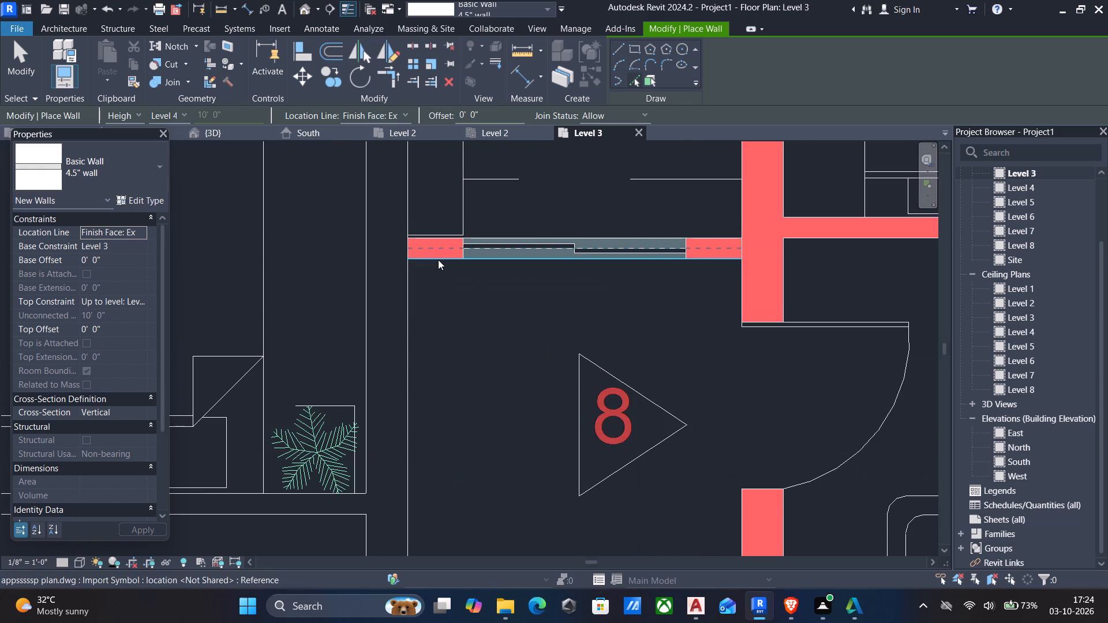
left_click(438, 260)
Switch the wall type to 9" and place a wall along the Study's outer window side, near entrance 8.
scroll(482, 257, "down", 5)
middle_click_drag(569, 258, 481, 335)
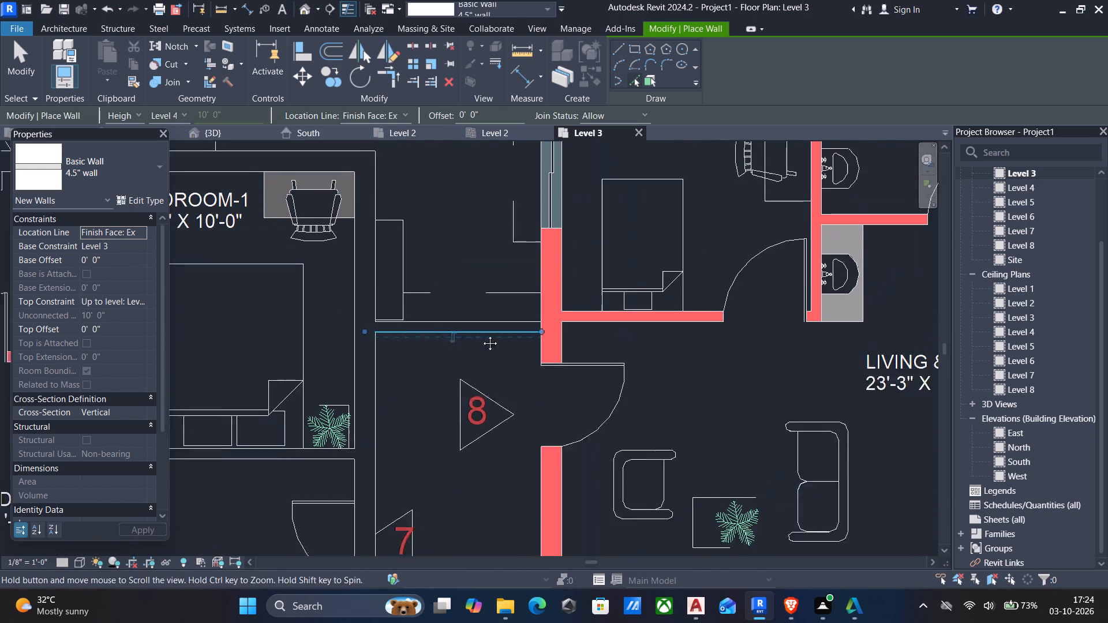
middle_click_drag(481, 335, 471, 347)
scroll(536, 280, "down", 1)
scroll(396, 227, "down", 3)
middle_click_drag(406, 238, 419, 279)
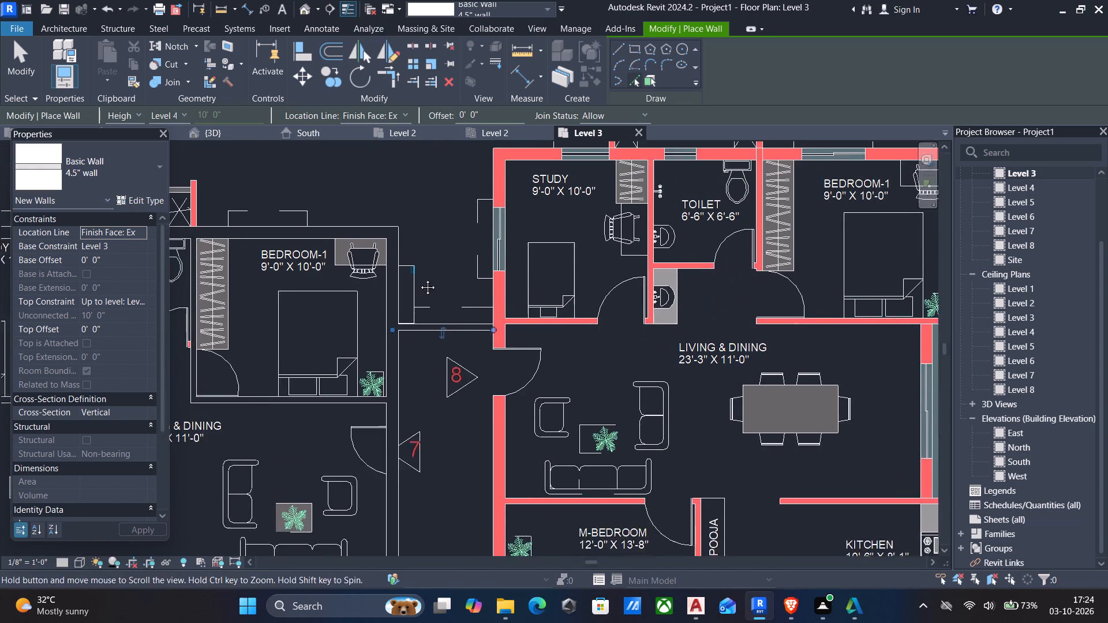
middle_click_drag(419, 279, 423, 288)
left_click(95, 153)
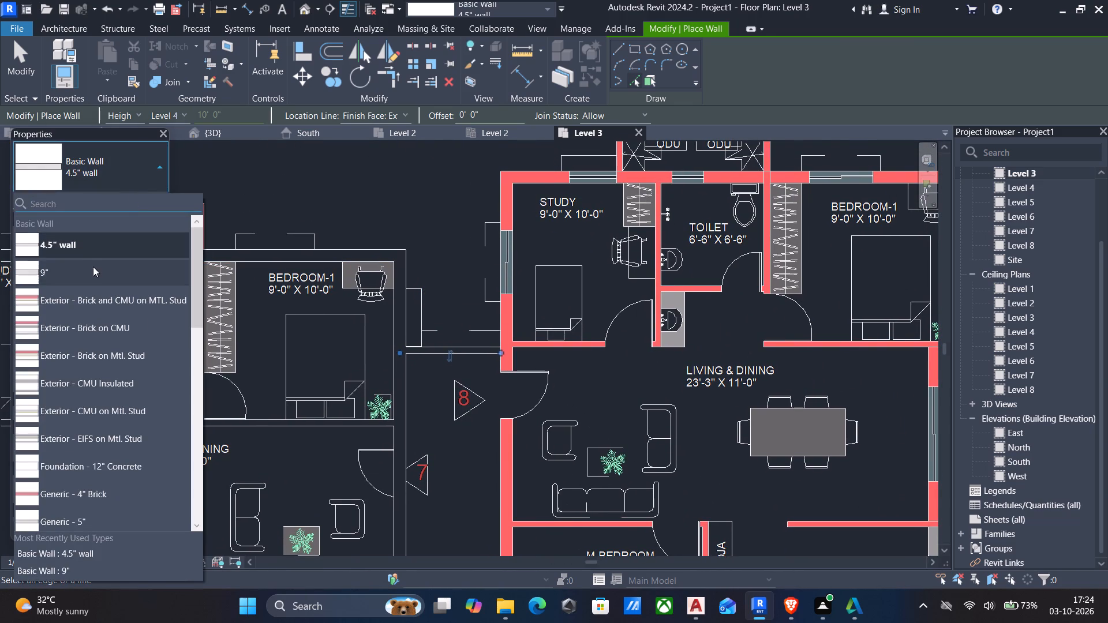
left_click_drag(91, 271, 98, 271)
scroll(237, 270, "down", 2)
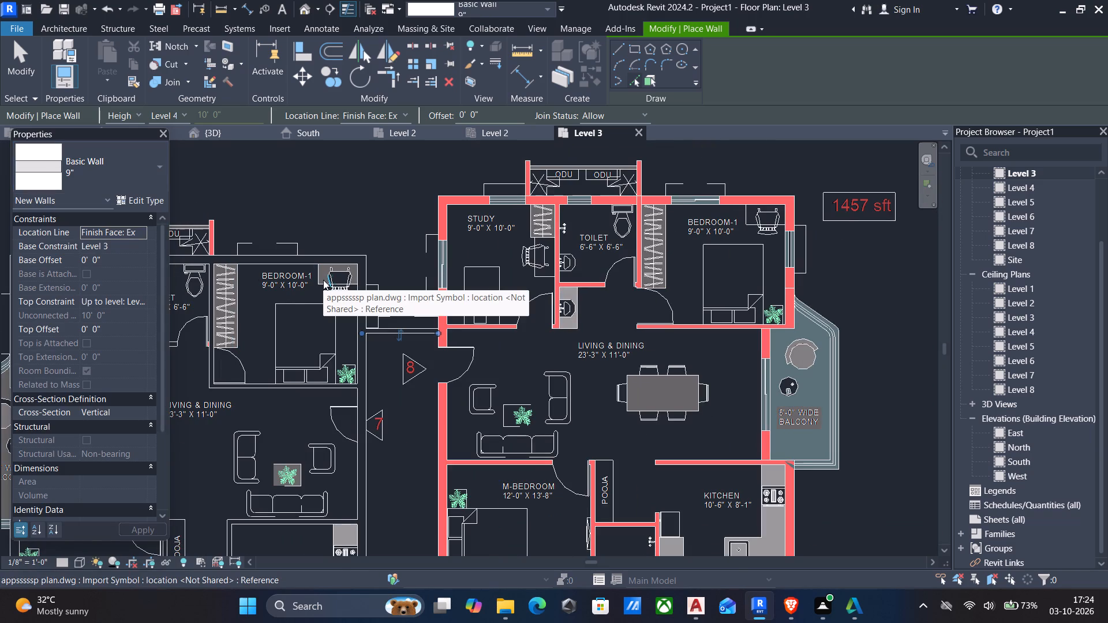
scroll(453, 215, "up", 2)
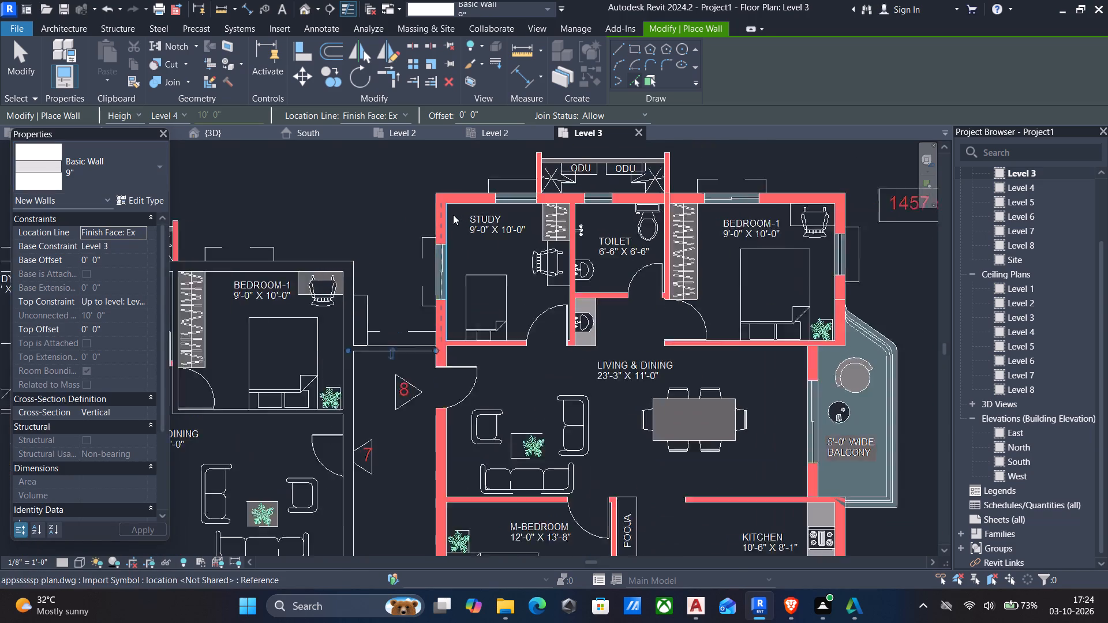
scroll(453, 215, "up", 1)
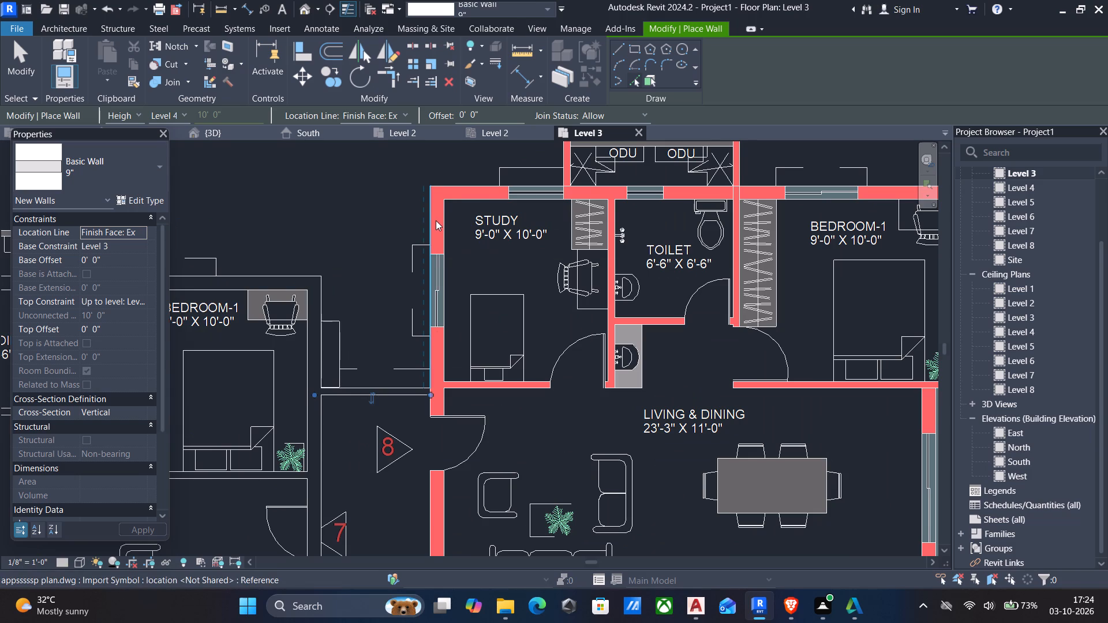
scroll(436, 212, "up", 5)
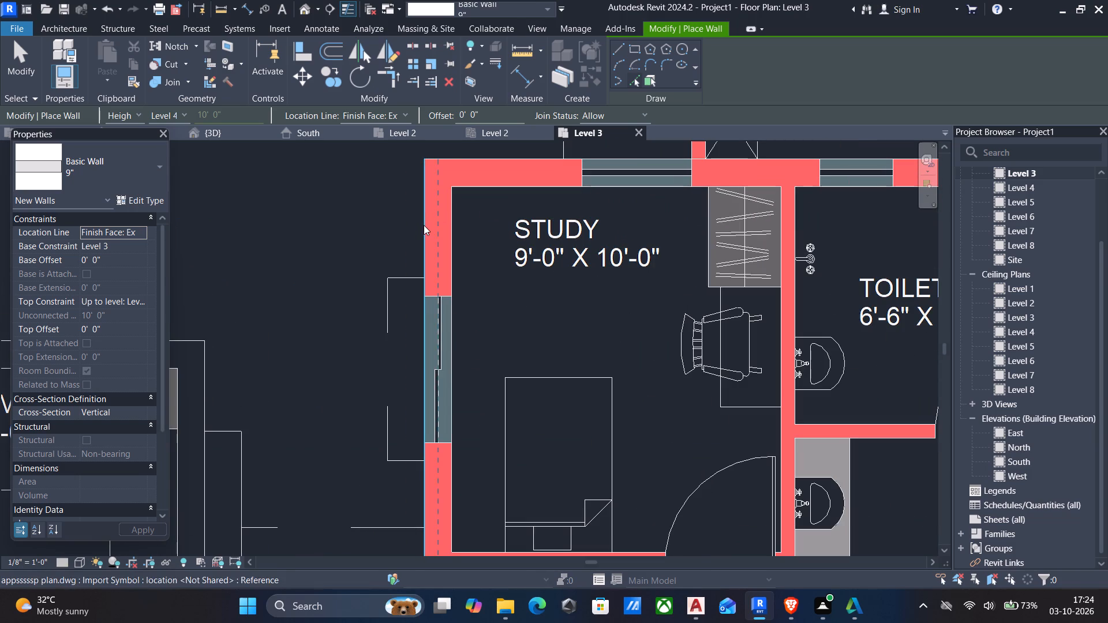
left_click(424, 225)
Place 9" walls along the outer line spanning Study, Toilet and Bedroom-1, and on Bedroom-1's short corner segment beside its side window.
scroll(443, 214, "down", 5)
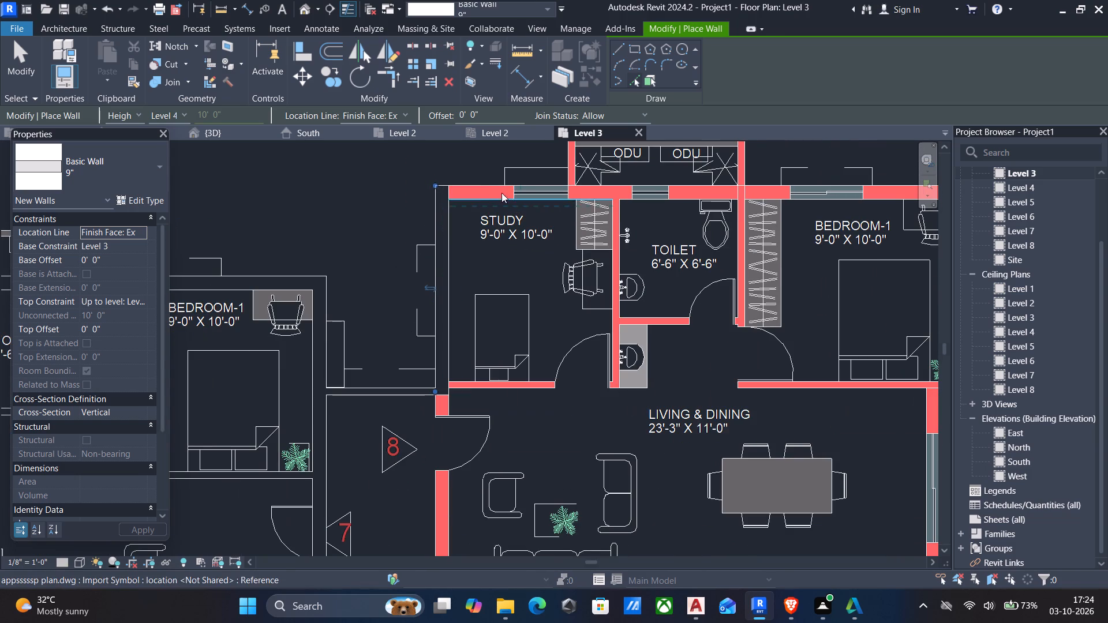
scroll(496, 191, "up", 3)
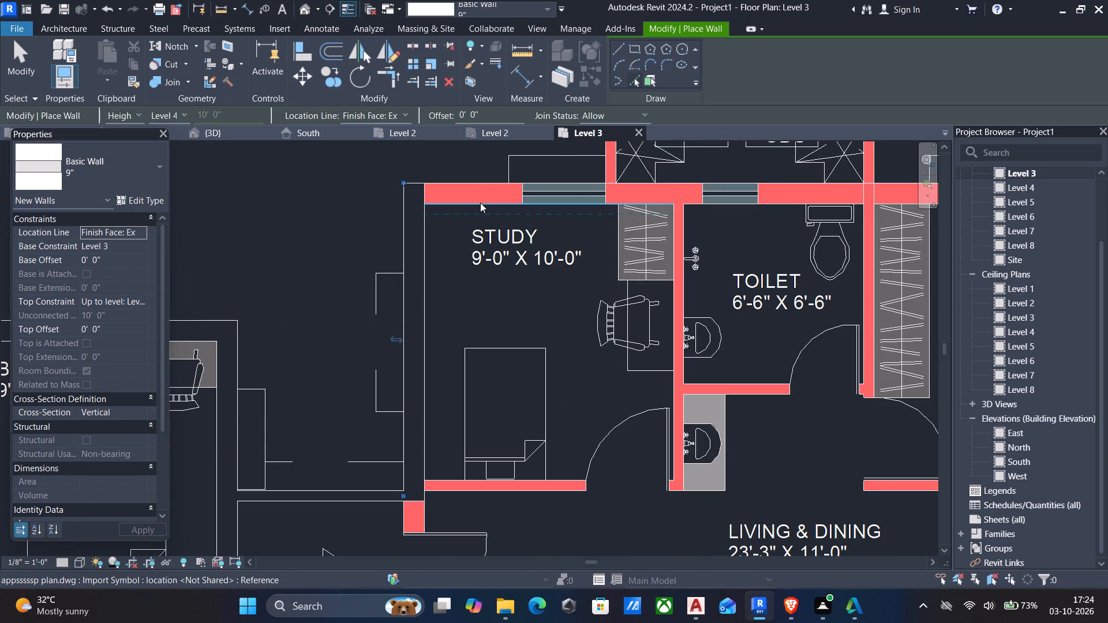
left_click(465, 185)
scroll(470, 187, "down", 5)
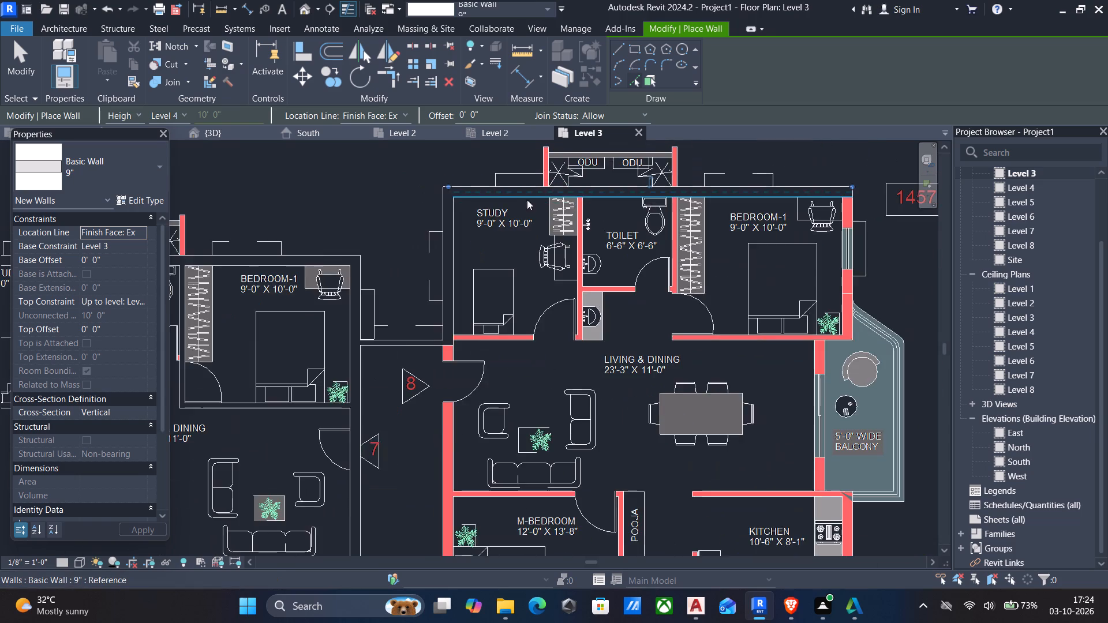
scroll(554, 202, "down", 2)
scroll(771, 213, "up", 4)
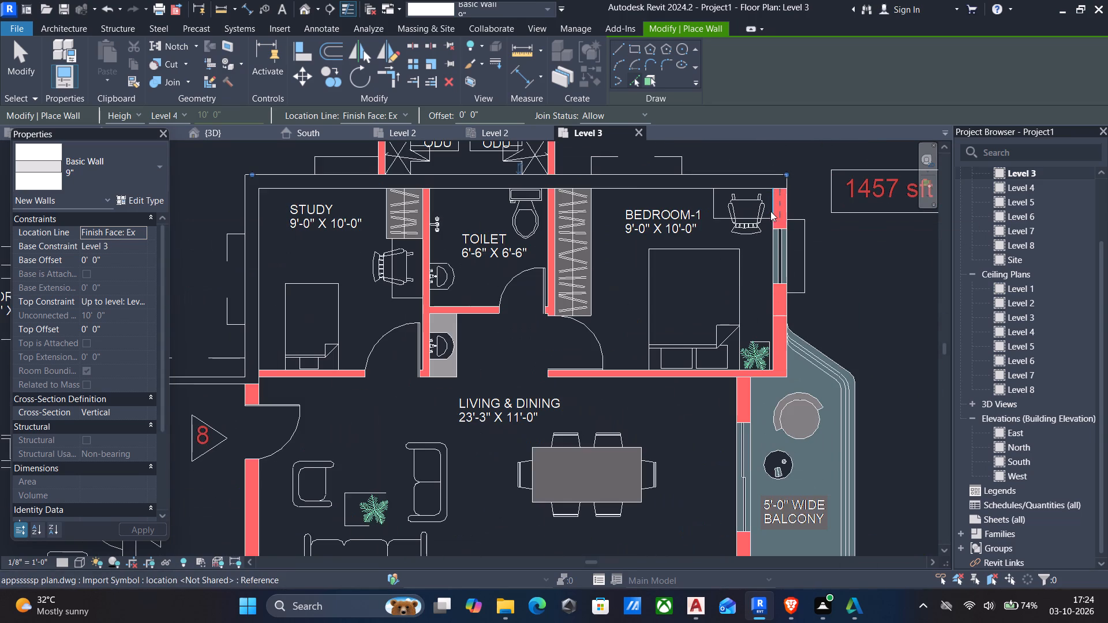
left_click(773, 211)
Place a 9" wall between Living & Dining and the 5'-0" wide balcony by picking the wall's room-side line.
scroll(767, 219, "down", 5)
scroll(771, 261, "up", 4)
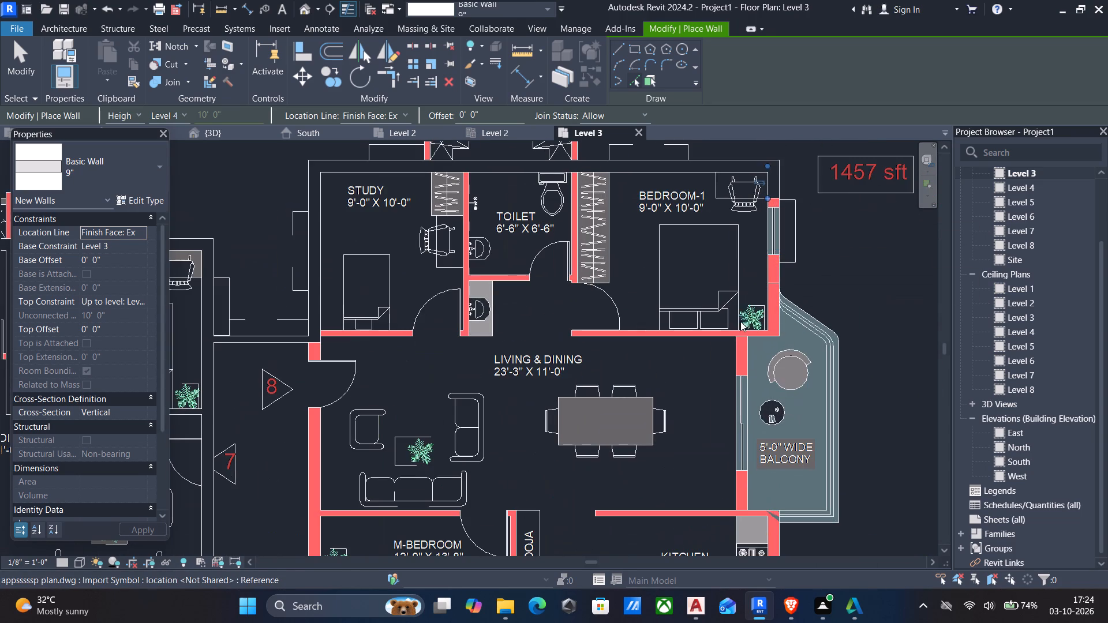
middle_click_drag(737, 350, 744, 306)
scroll(747, 305, "up", 4)
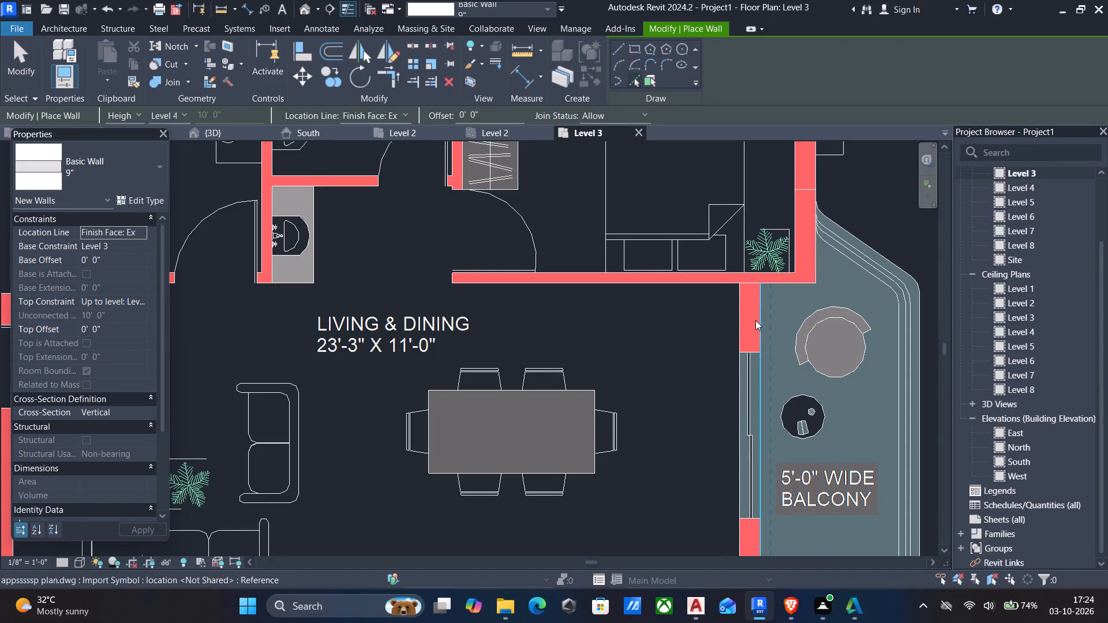
scroll(751, 314, "up", 4)
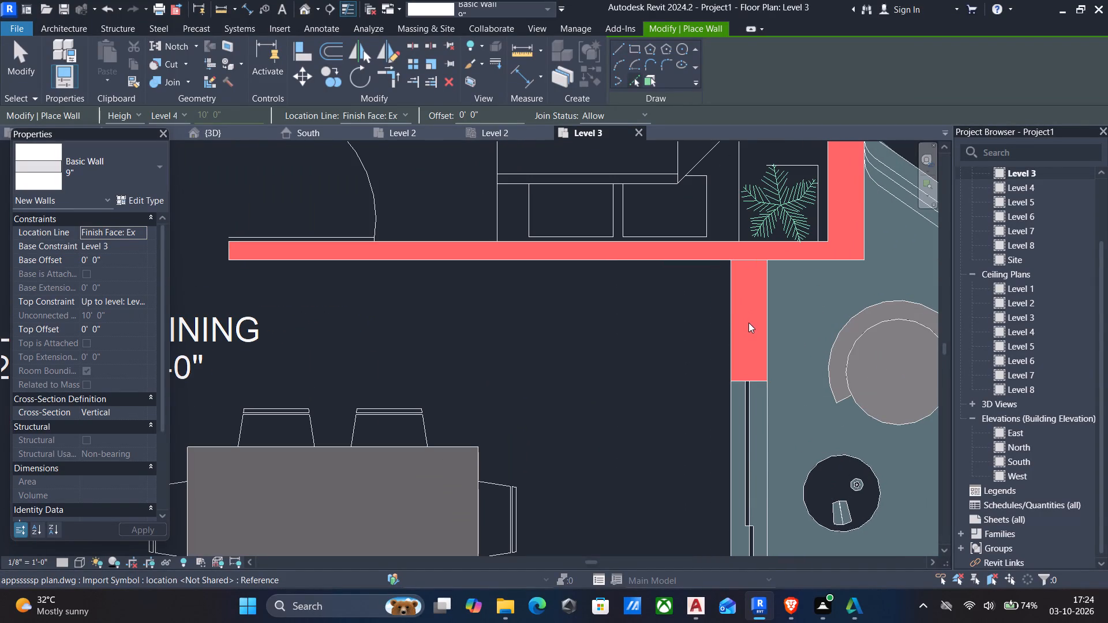
scroll(764, 316, "up", 5)
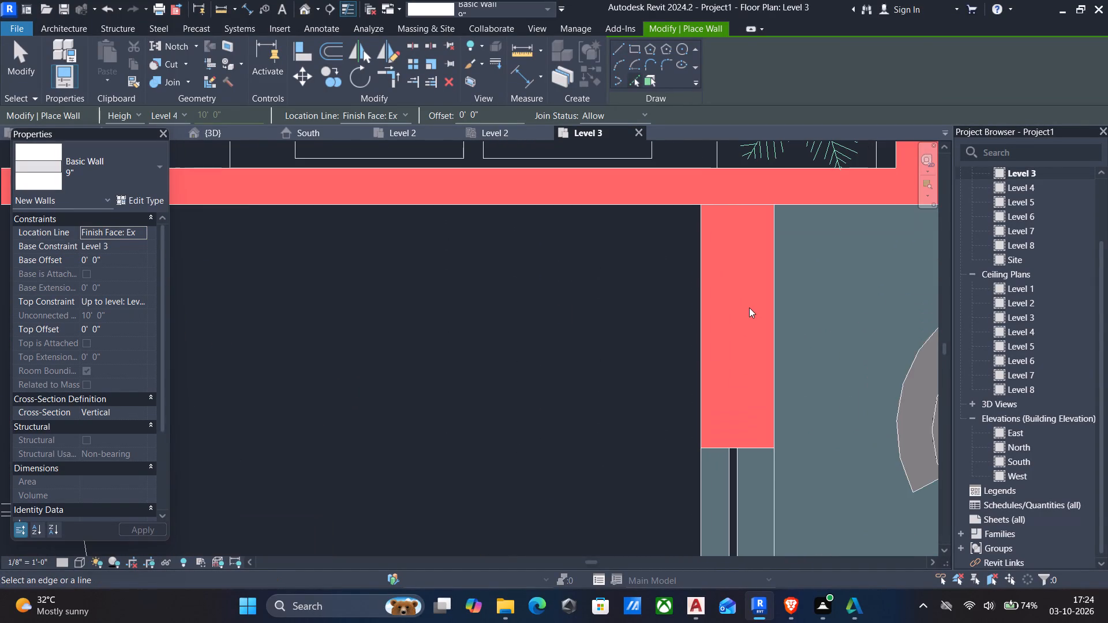
scroll(753, 275, "down", 7)
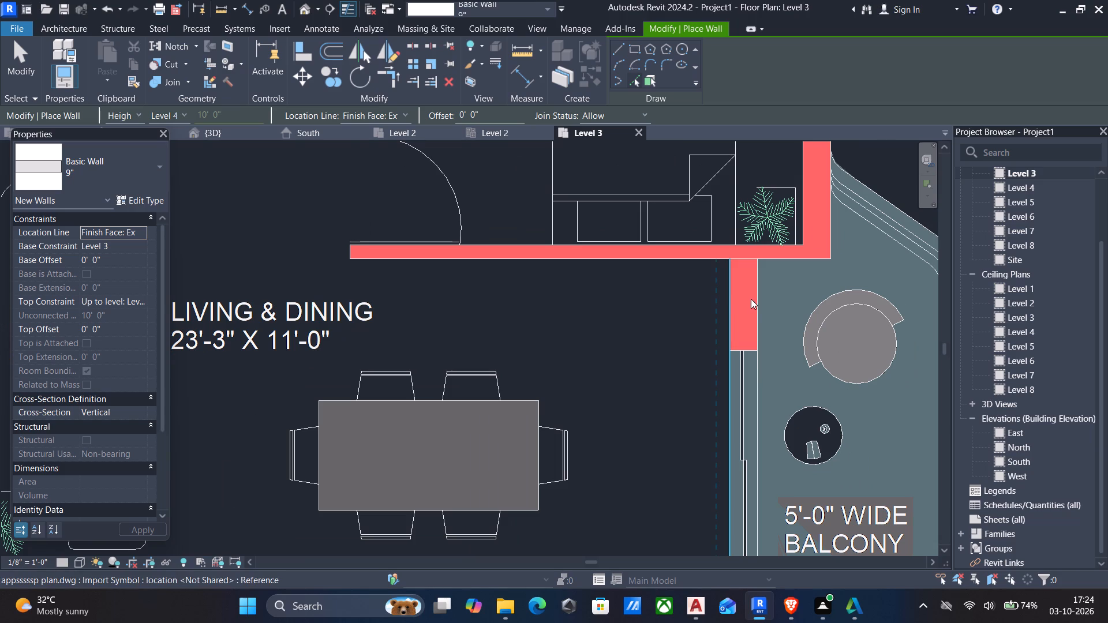
scroll(757, 298, "up", 5)
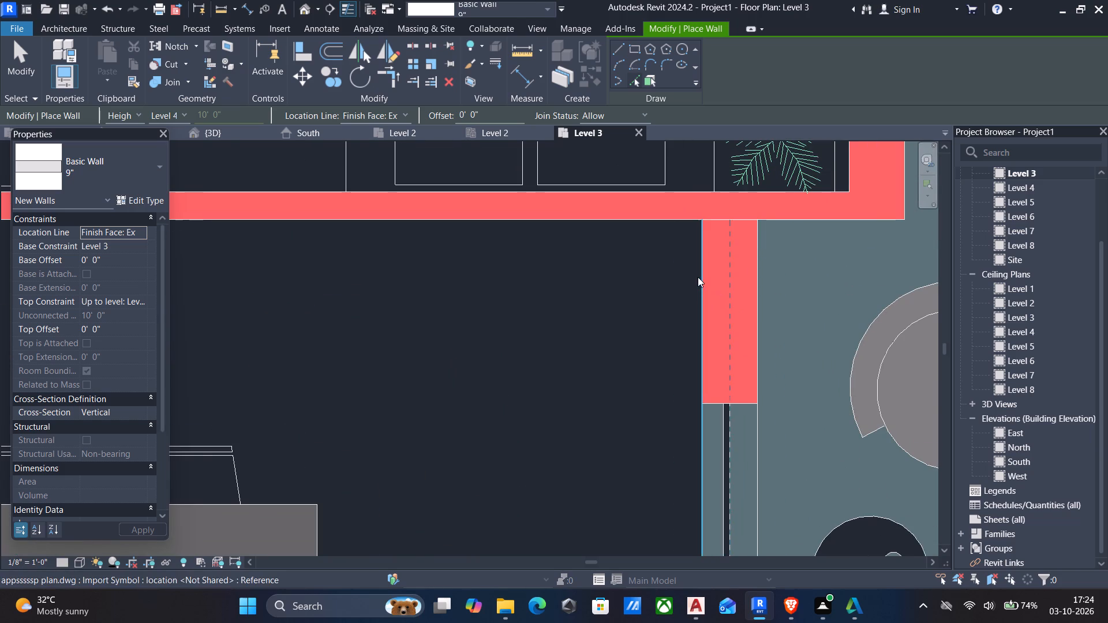
left_click(702, 282)
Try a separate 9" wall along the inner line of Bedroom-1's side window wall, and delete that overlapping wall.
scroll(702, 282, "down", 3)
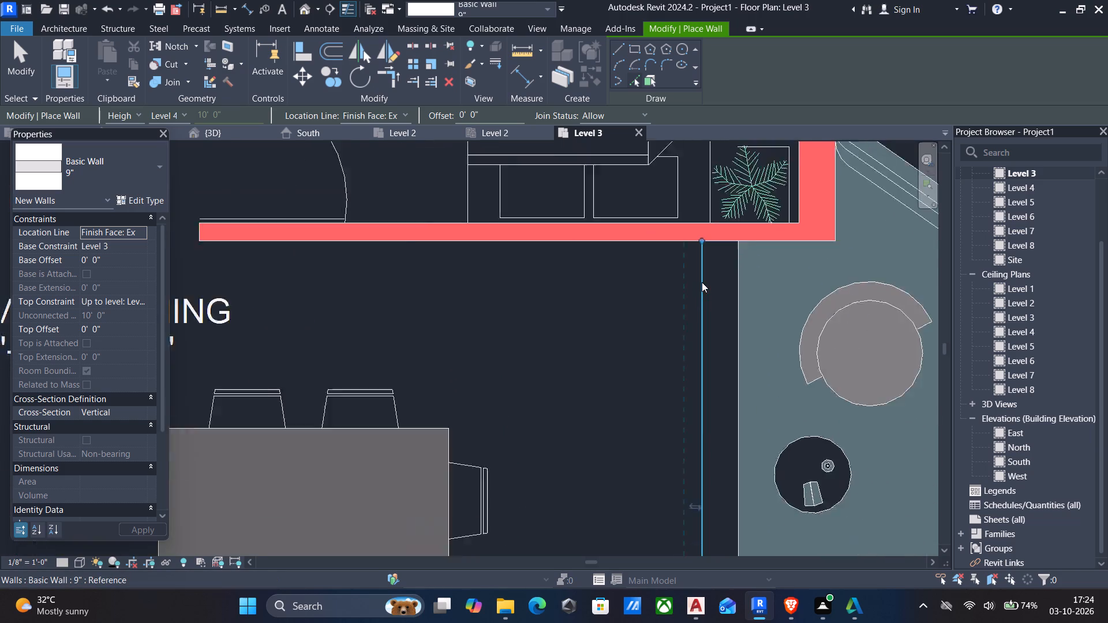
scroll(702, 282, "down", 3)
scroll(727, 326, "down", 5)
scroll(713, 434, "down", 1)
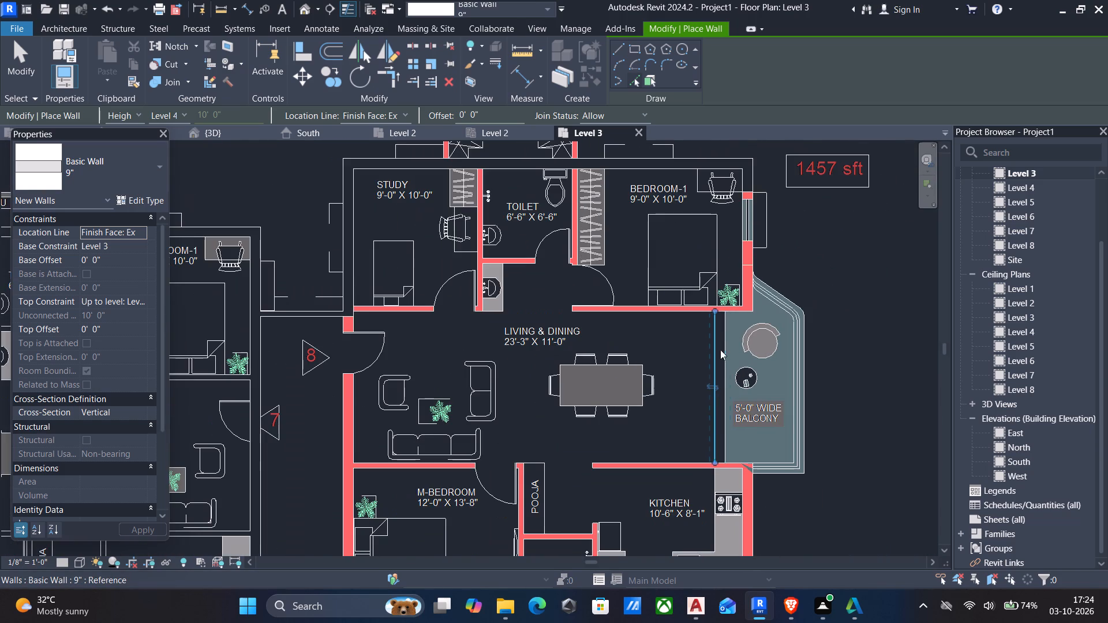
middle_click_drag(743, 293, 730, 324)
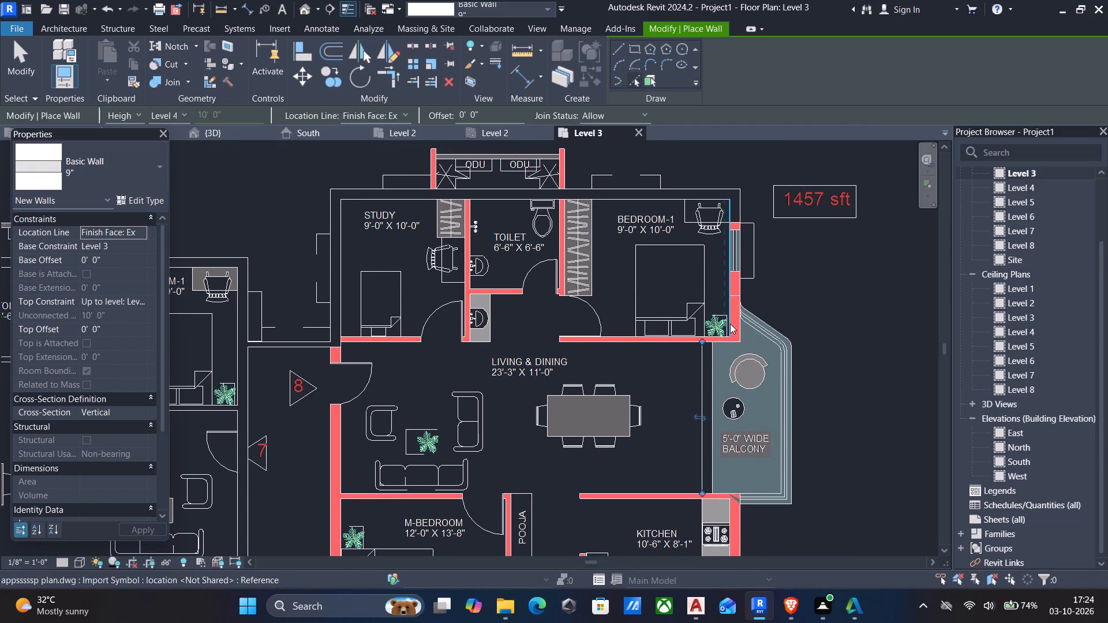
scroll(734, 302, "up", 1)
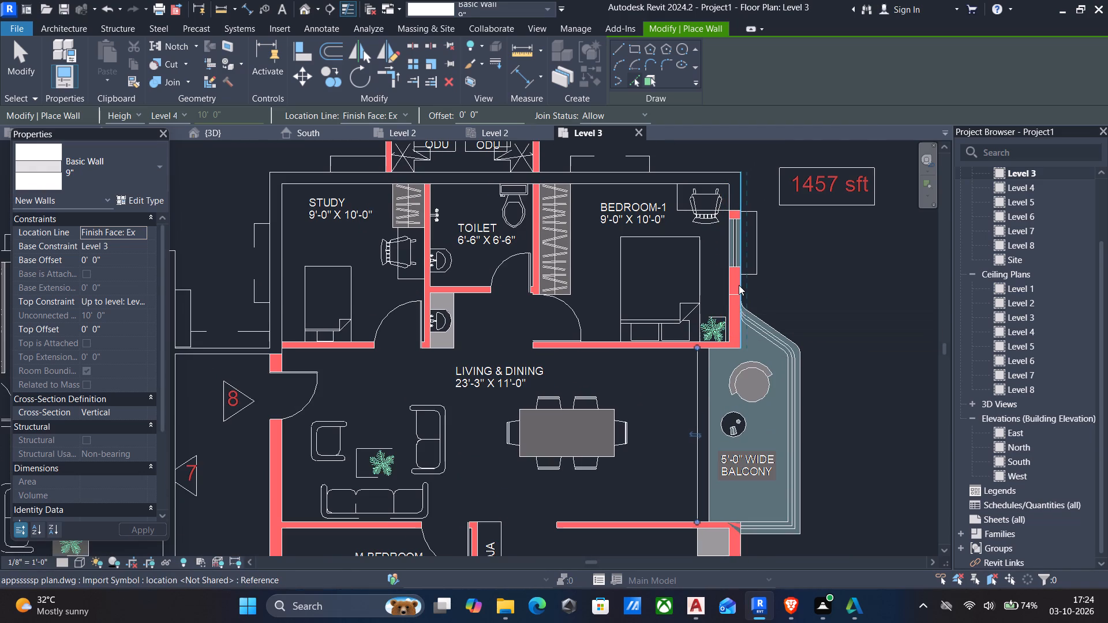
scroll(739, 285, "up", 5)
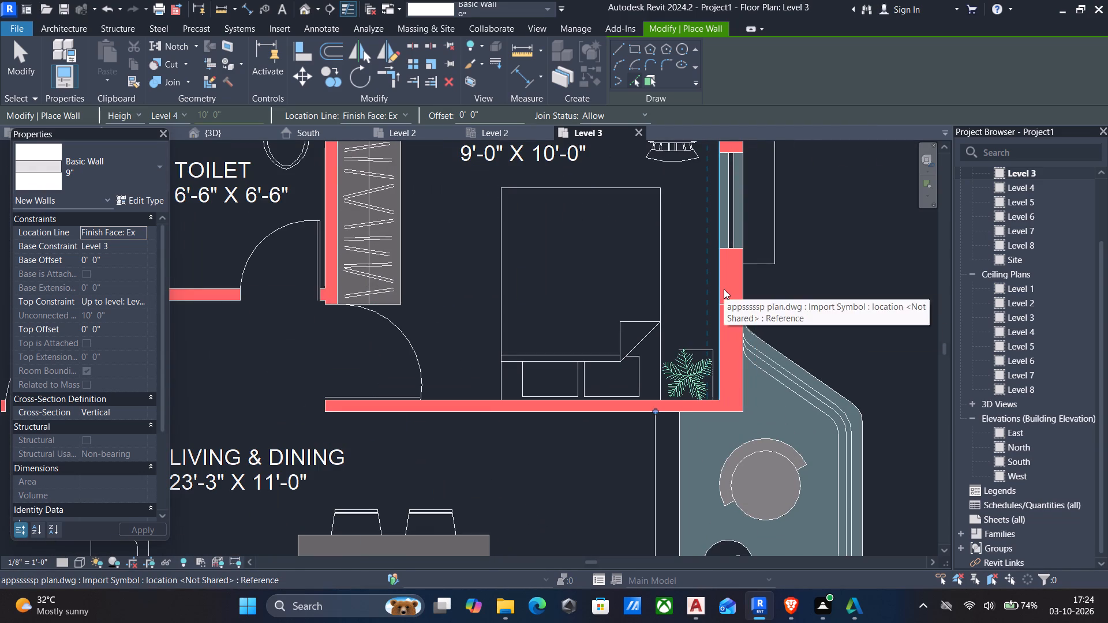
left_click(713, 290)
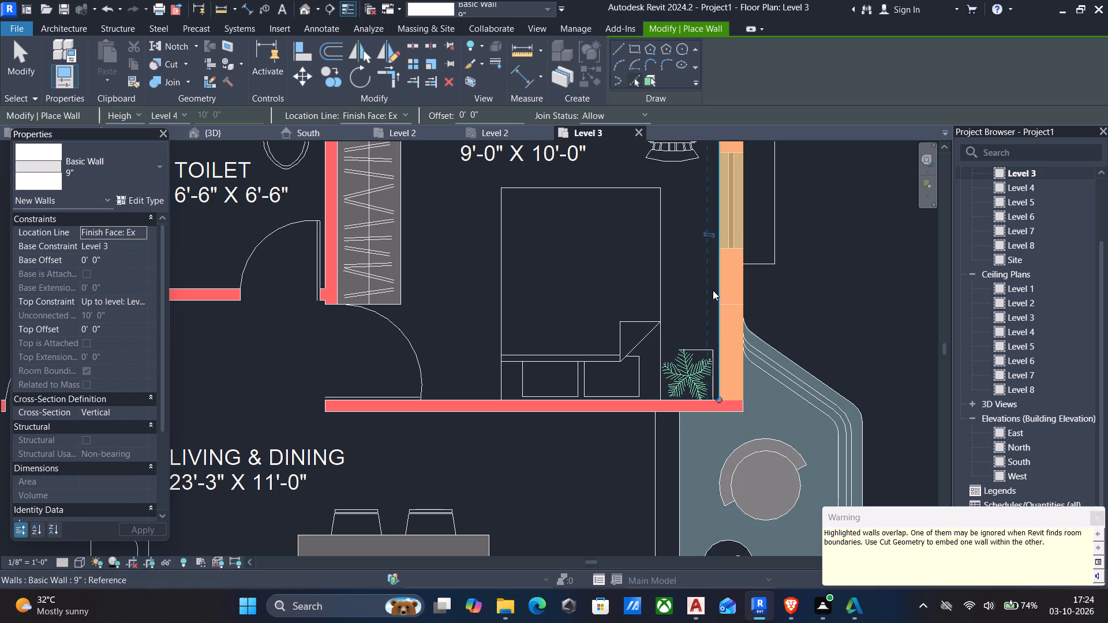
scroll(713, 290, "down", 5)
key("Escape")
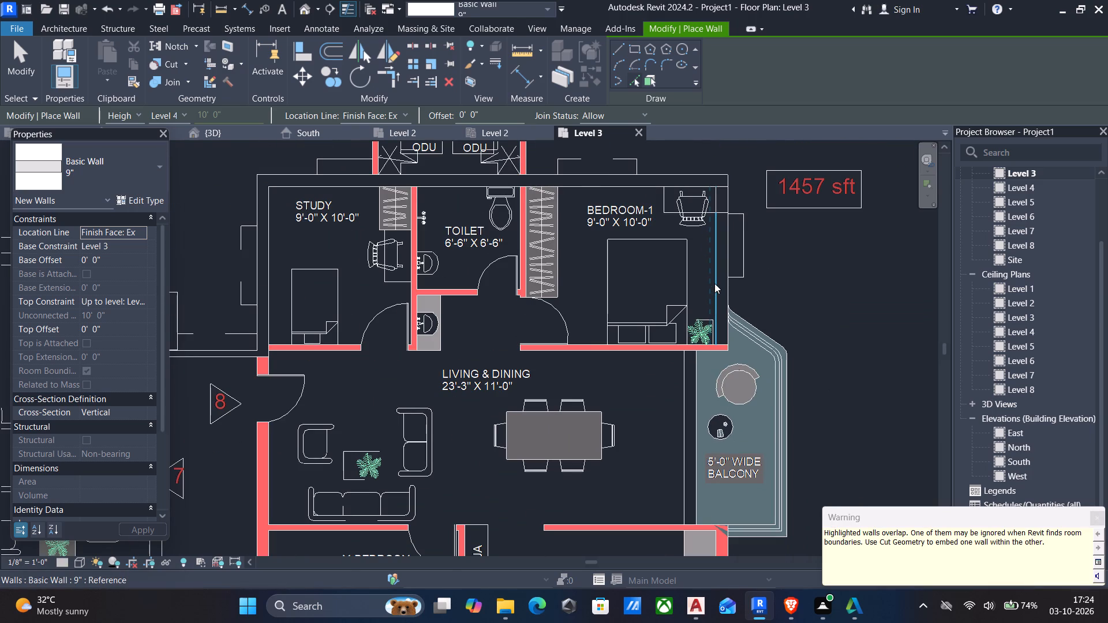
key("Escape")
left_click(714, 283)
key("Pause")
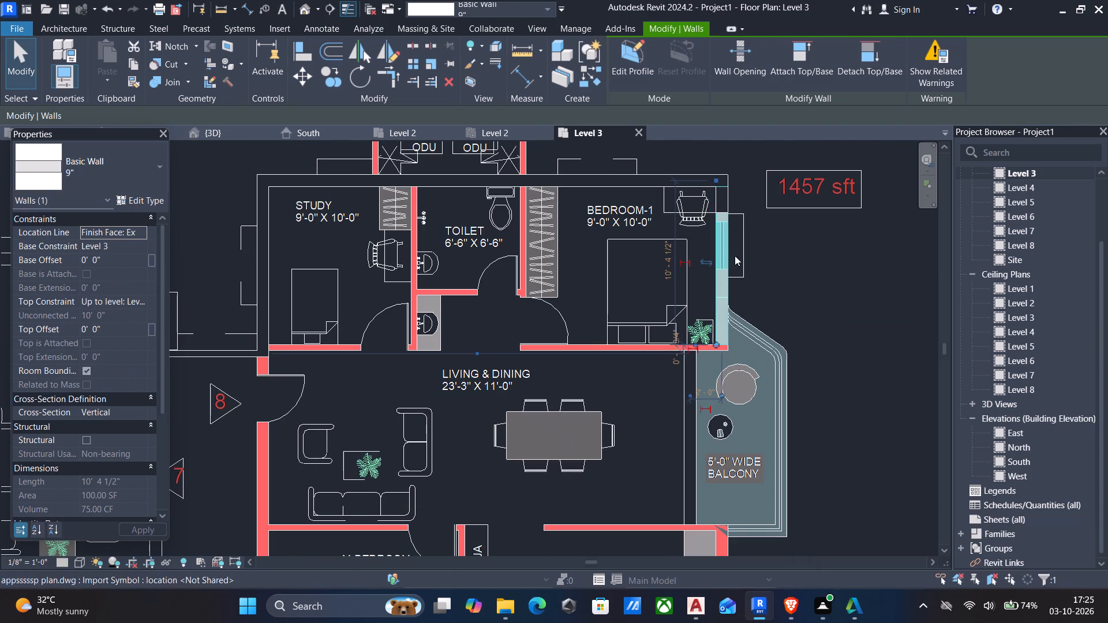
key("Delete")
Stretch Bedroom-1's short 9" corner wall past the side window to the partition line shared with Living & Dining.
left_click(721, 198)
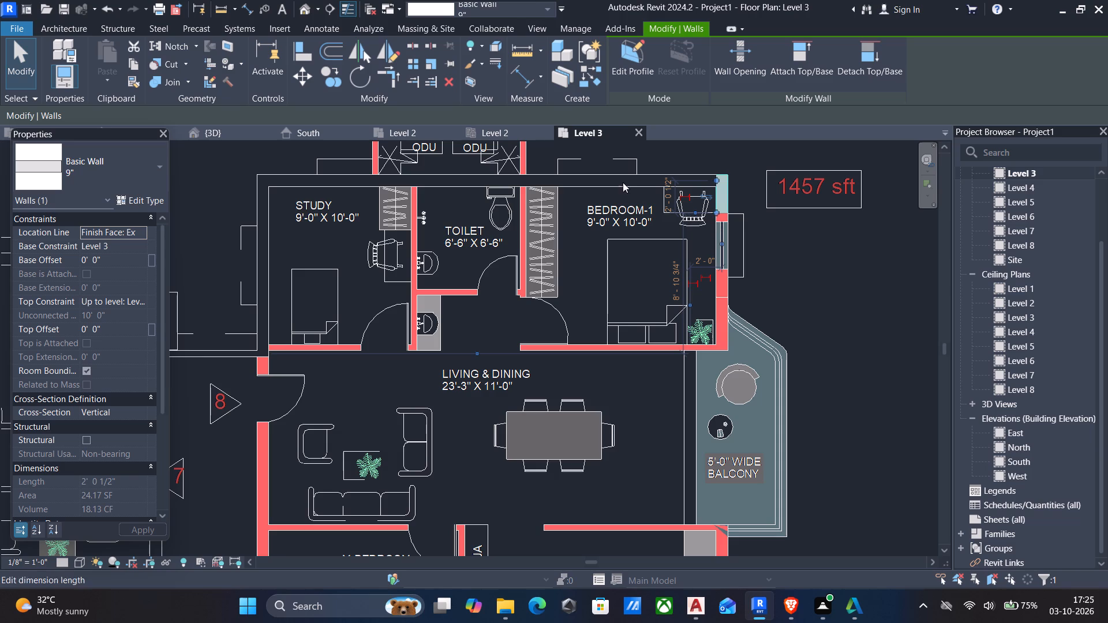
left_click_drag(714, 214, 706, 324)
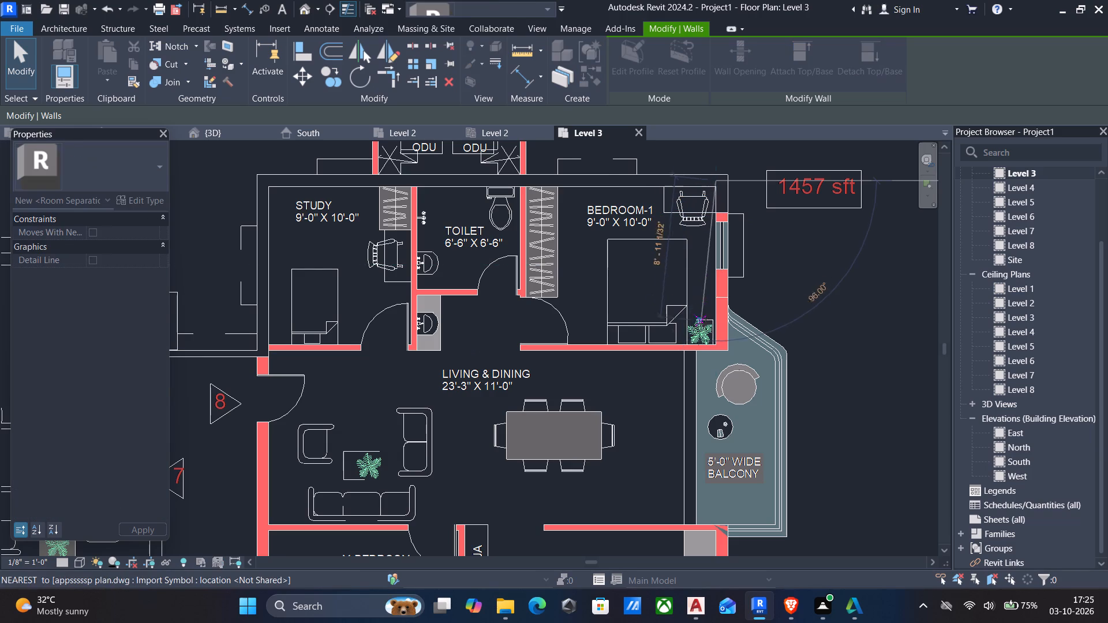
left_click_drag(706, 324, 717, 341)
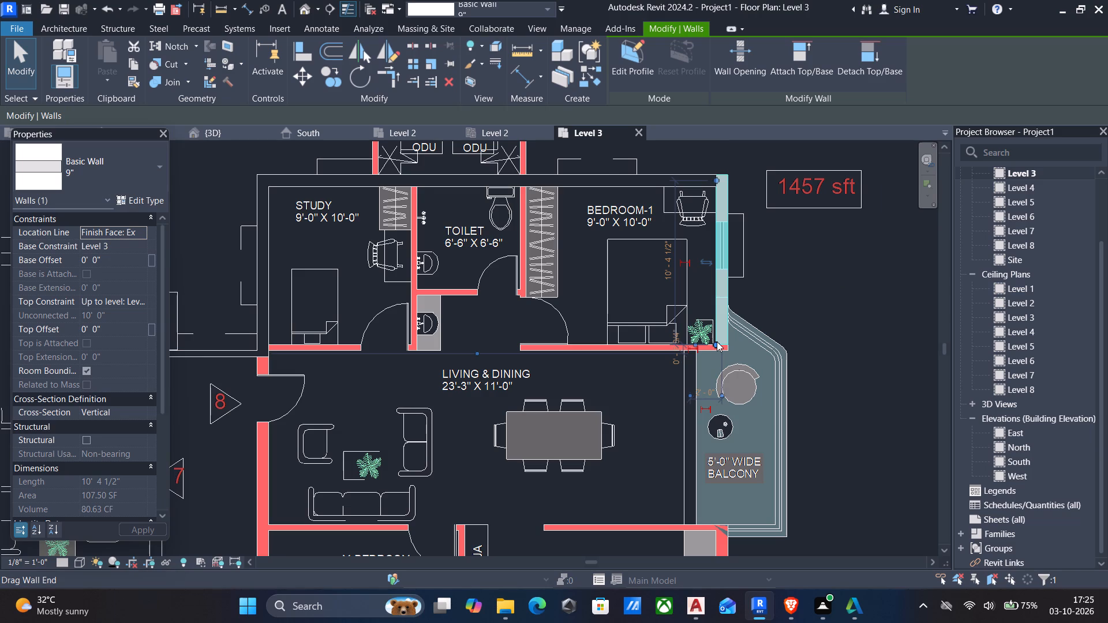
key("Escape")
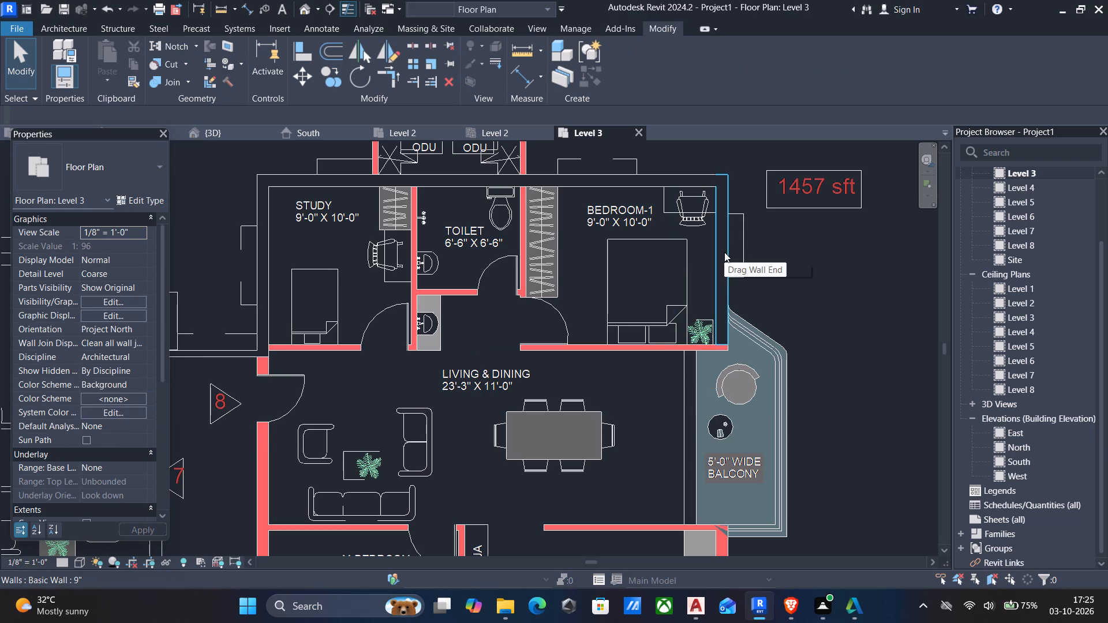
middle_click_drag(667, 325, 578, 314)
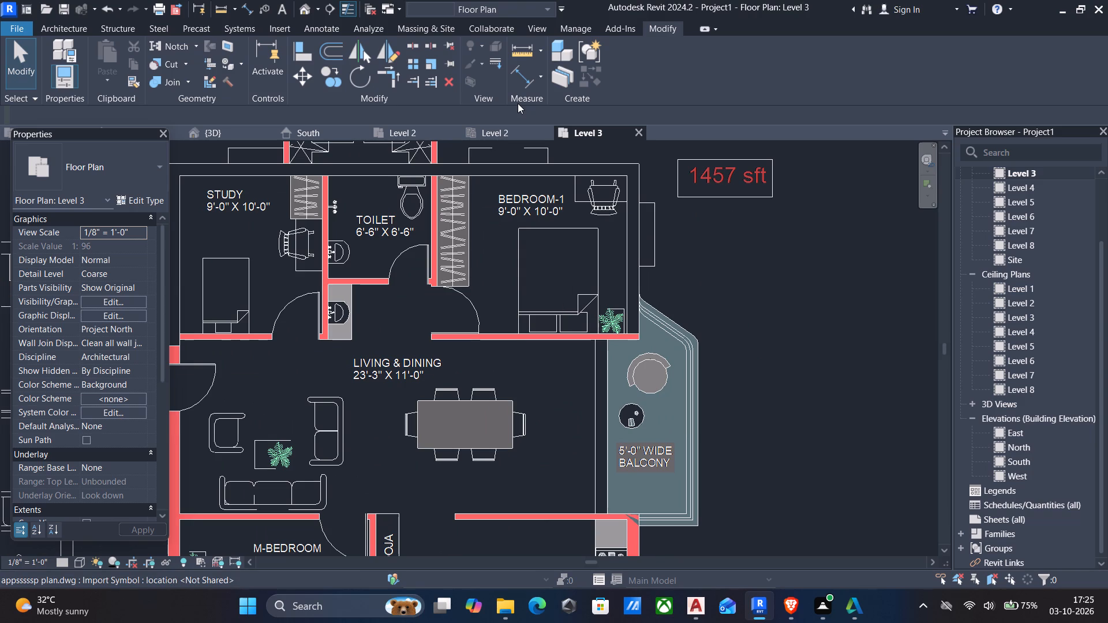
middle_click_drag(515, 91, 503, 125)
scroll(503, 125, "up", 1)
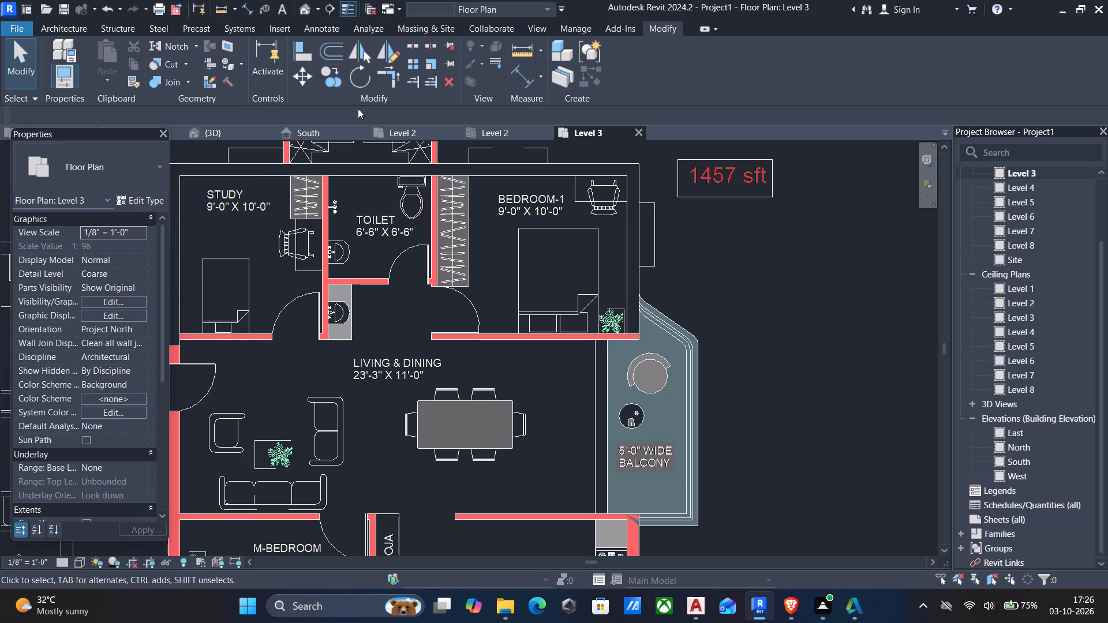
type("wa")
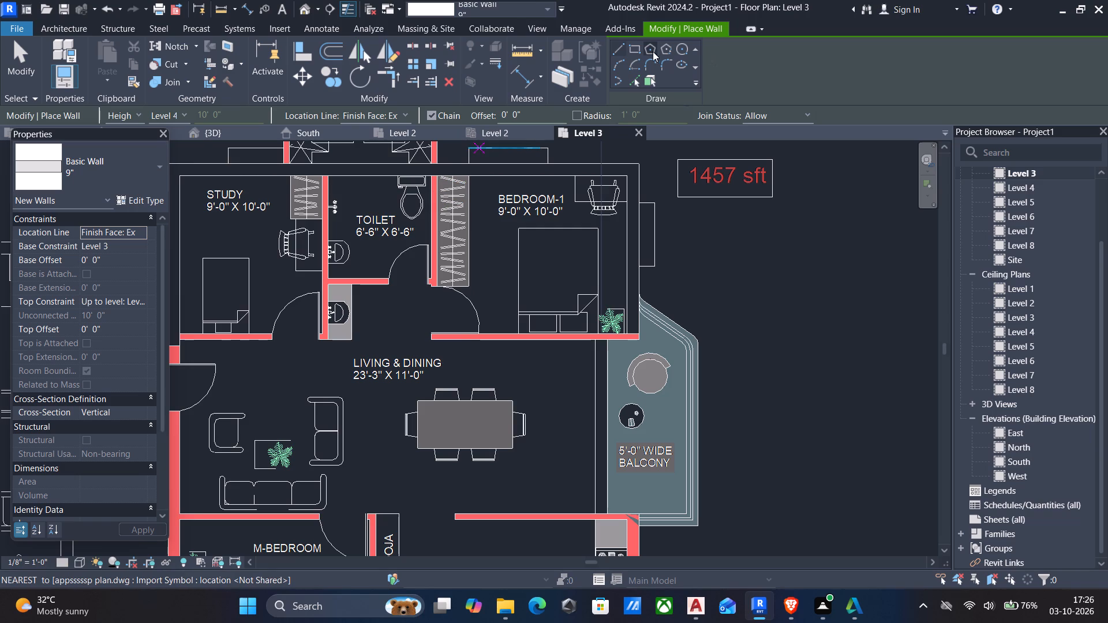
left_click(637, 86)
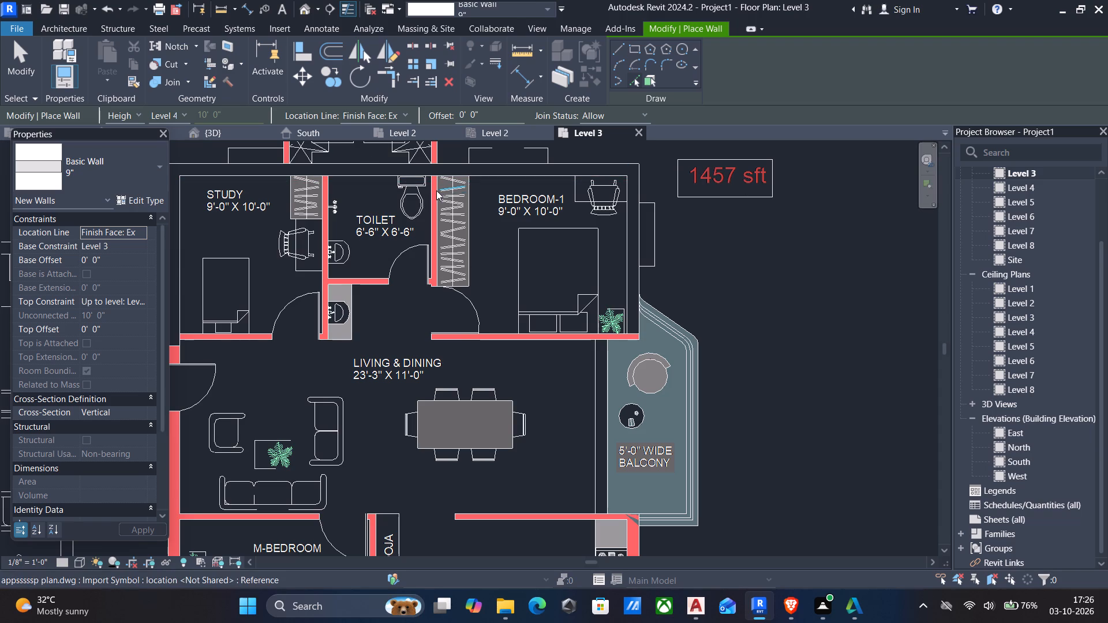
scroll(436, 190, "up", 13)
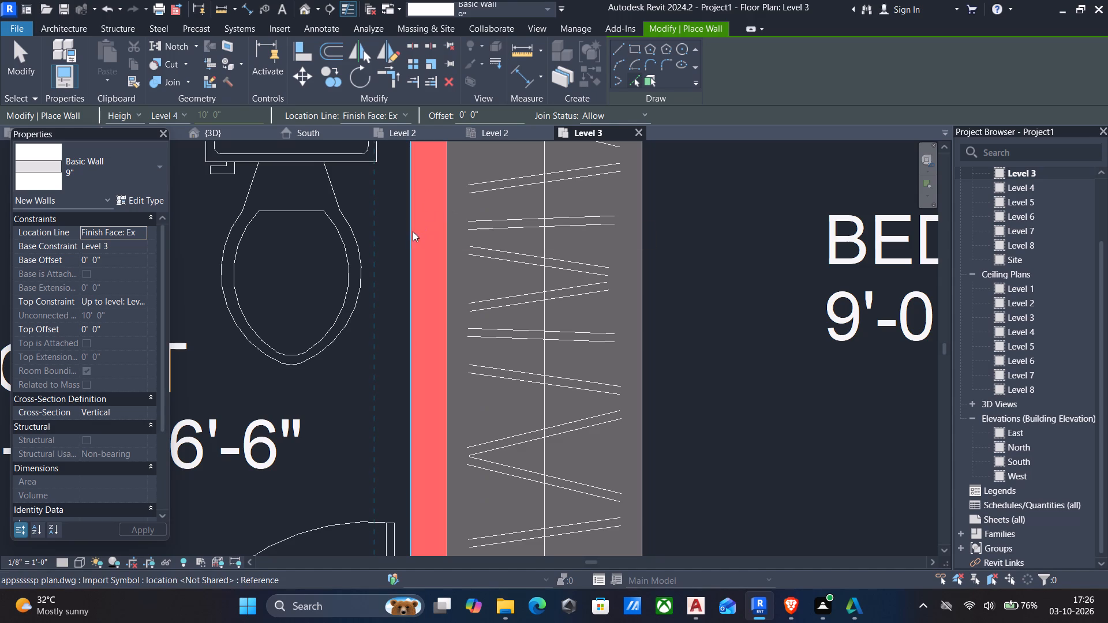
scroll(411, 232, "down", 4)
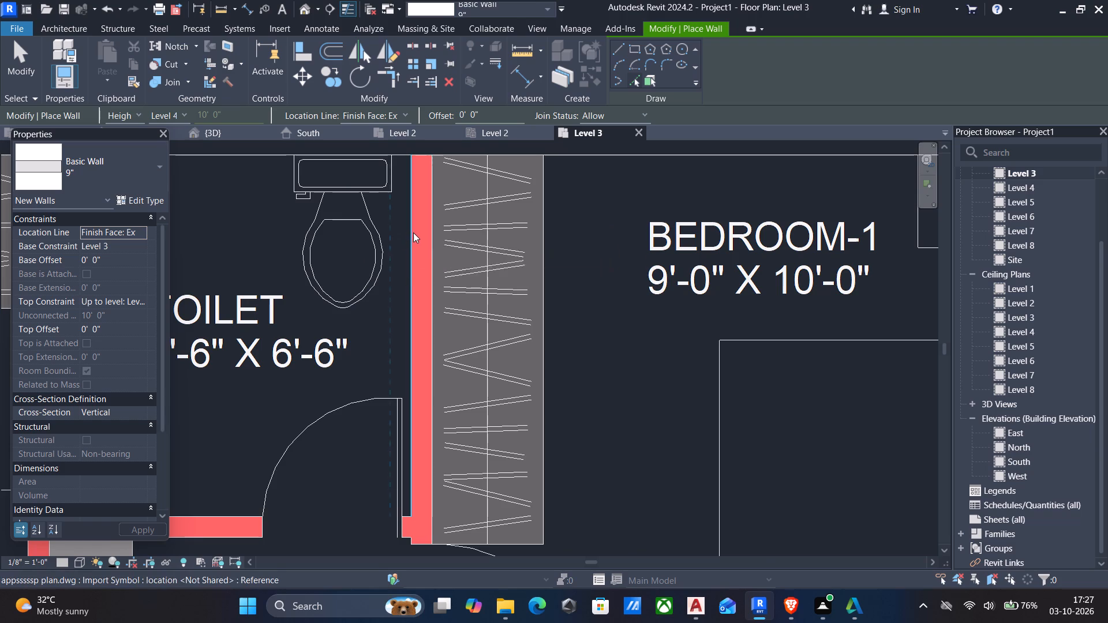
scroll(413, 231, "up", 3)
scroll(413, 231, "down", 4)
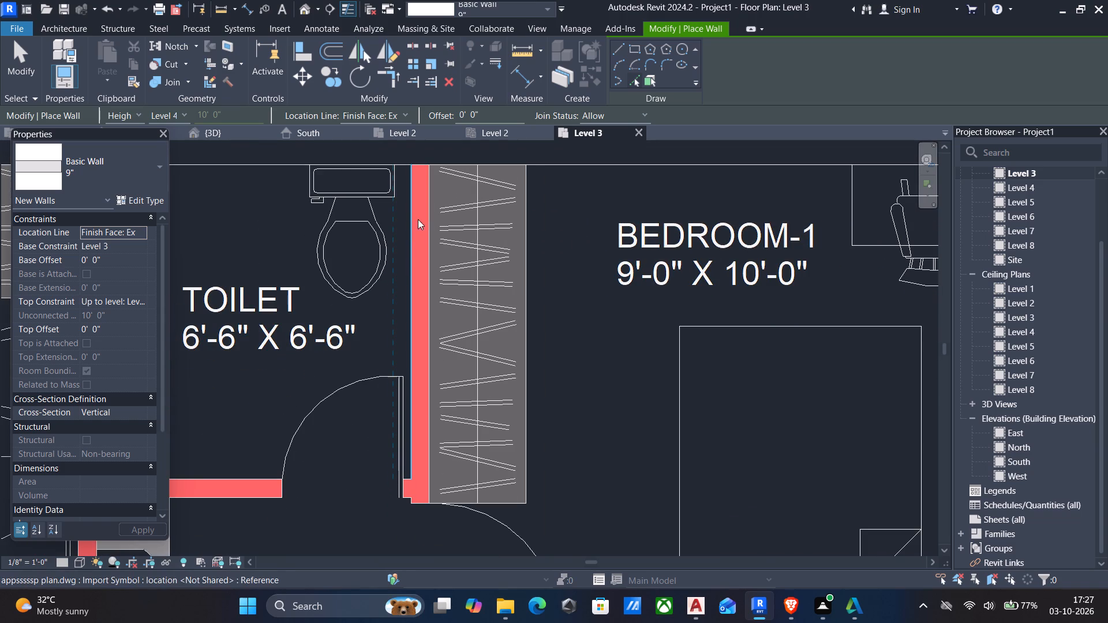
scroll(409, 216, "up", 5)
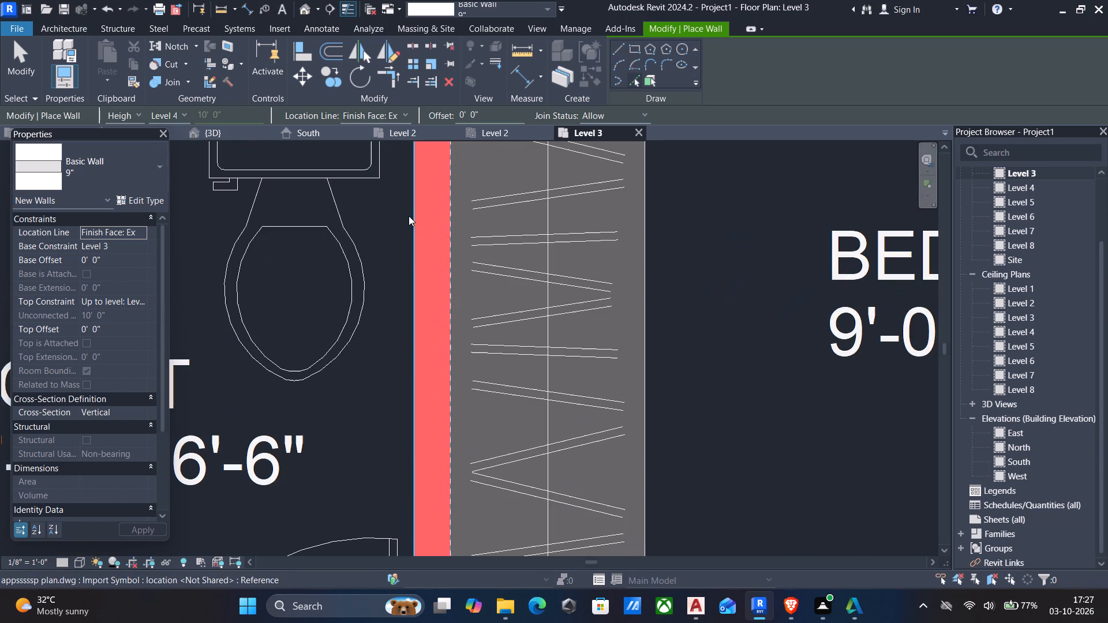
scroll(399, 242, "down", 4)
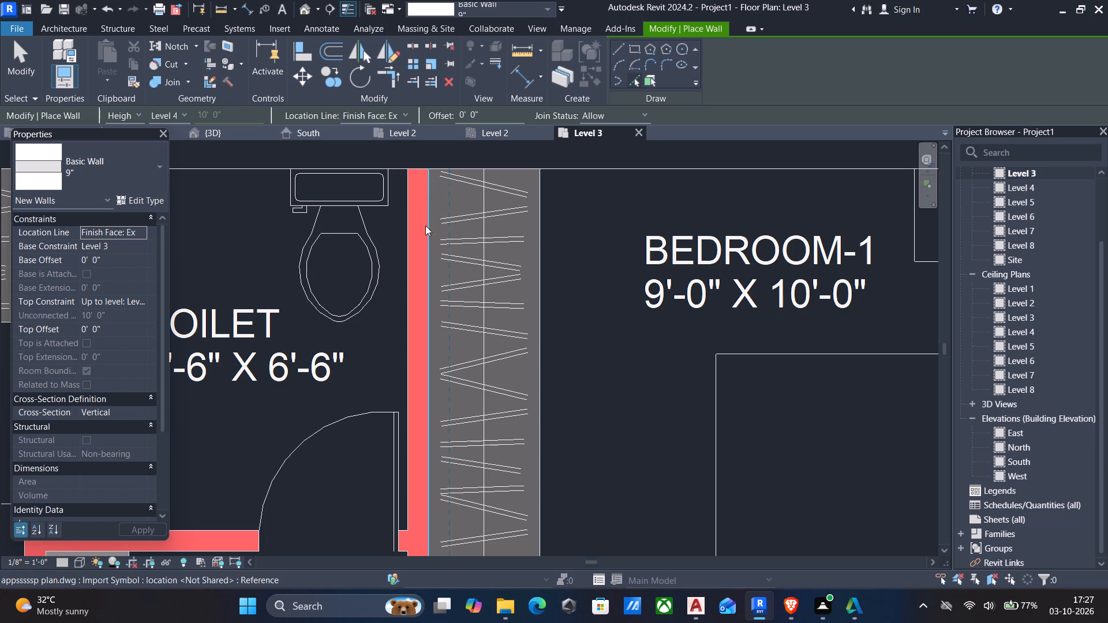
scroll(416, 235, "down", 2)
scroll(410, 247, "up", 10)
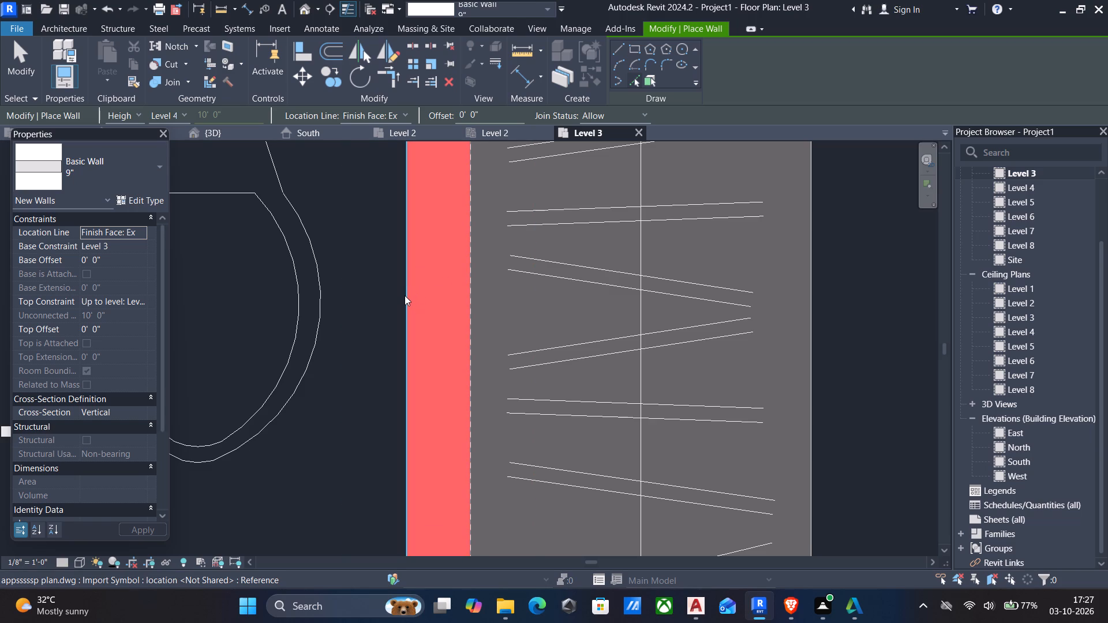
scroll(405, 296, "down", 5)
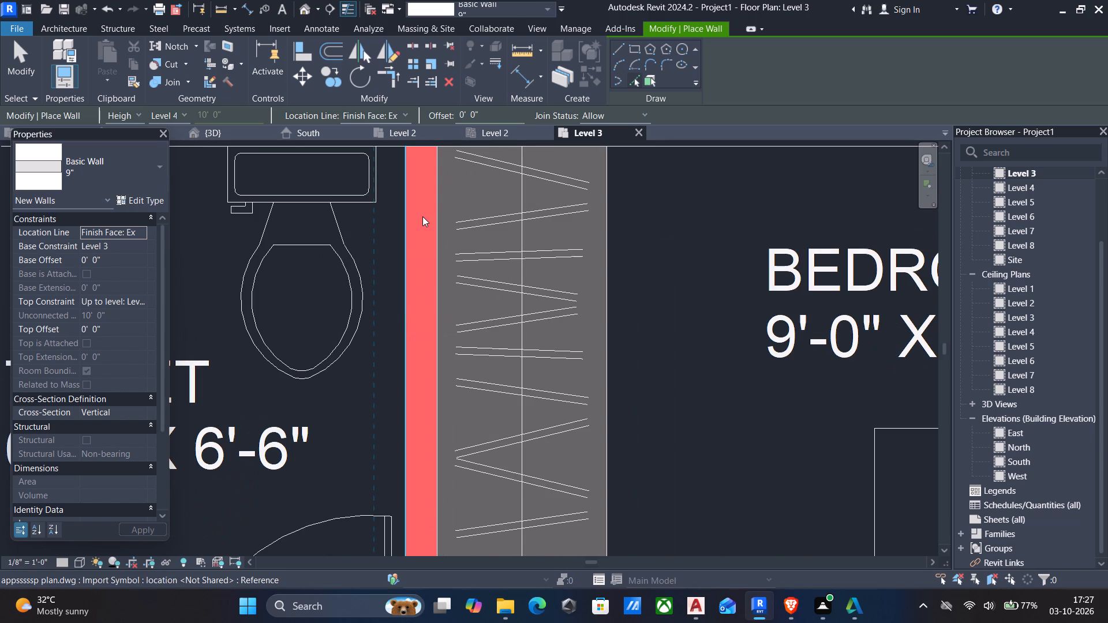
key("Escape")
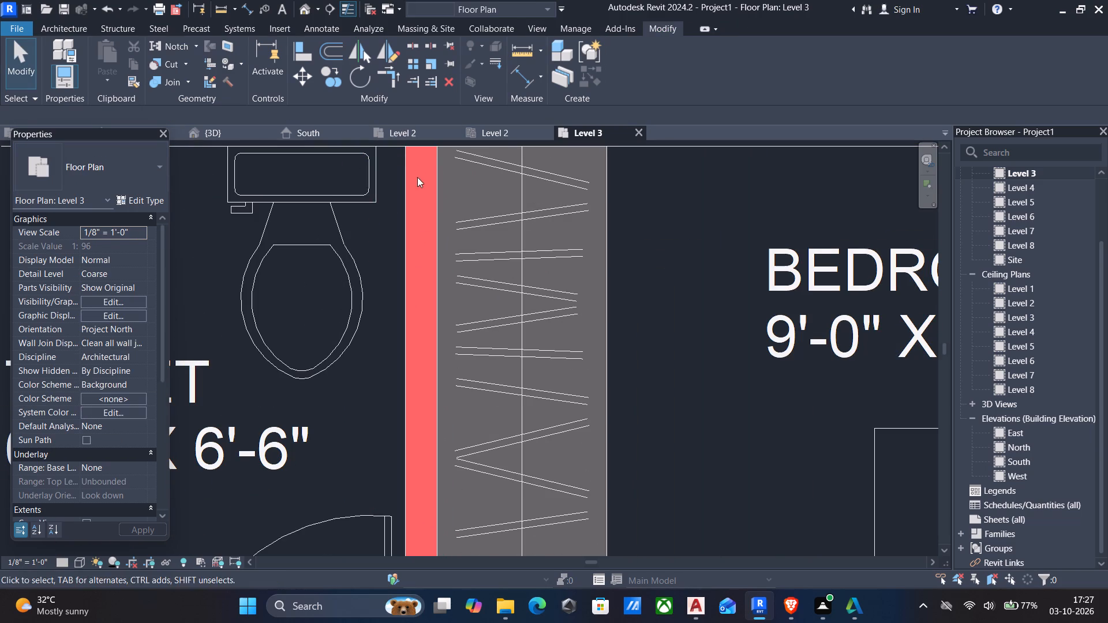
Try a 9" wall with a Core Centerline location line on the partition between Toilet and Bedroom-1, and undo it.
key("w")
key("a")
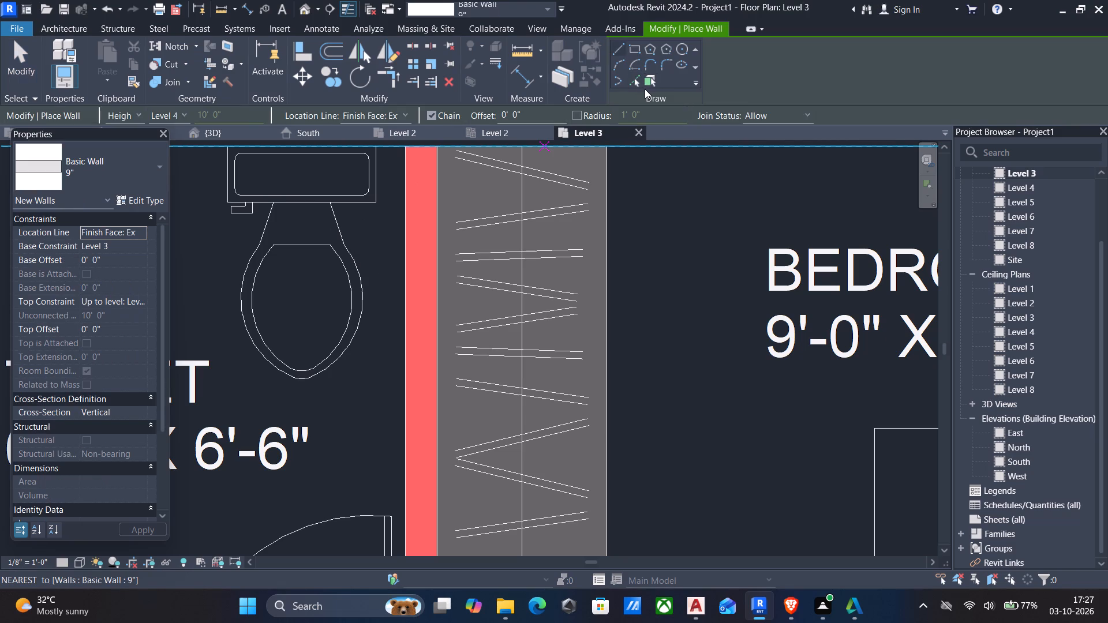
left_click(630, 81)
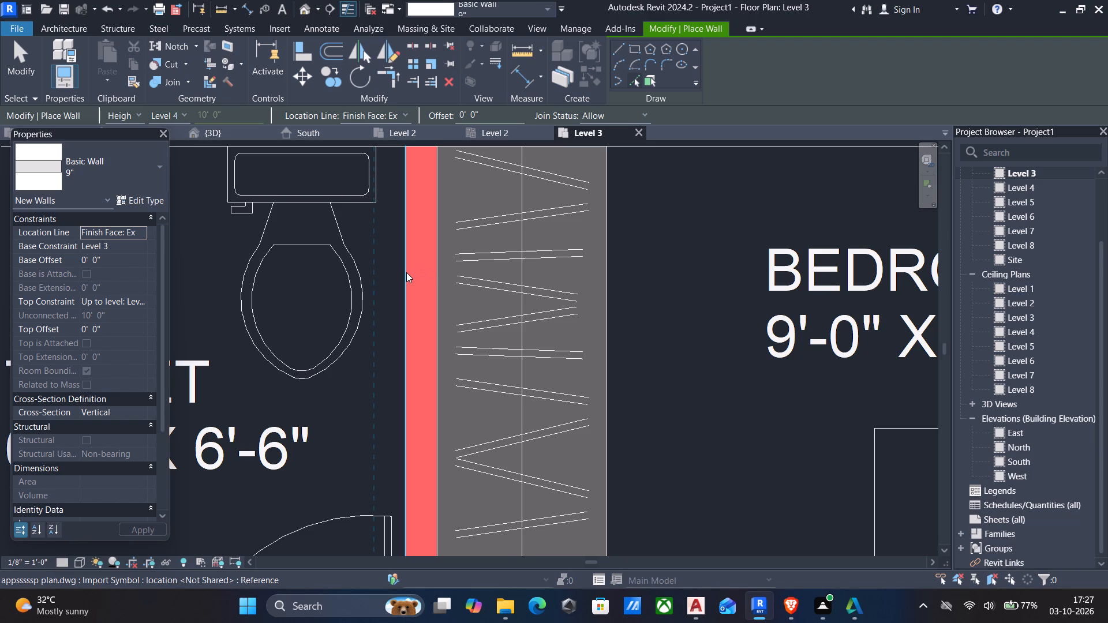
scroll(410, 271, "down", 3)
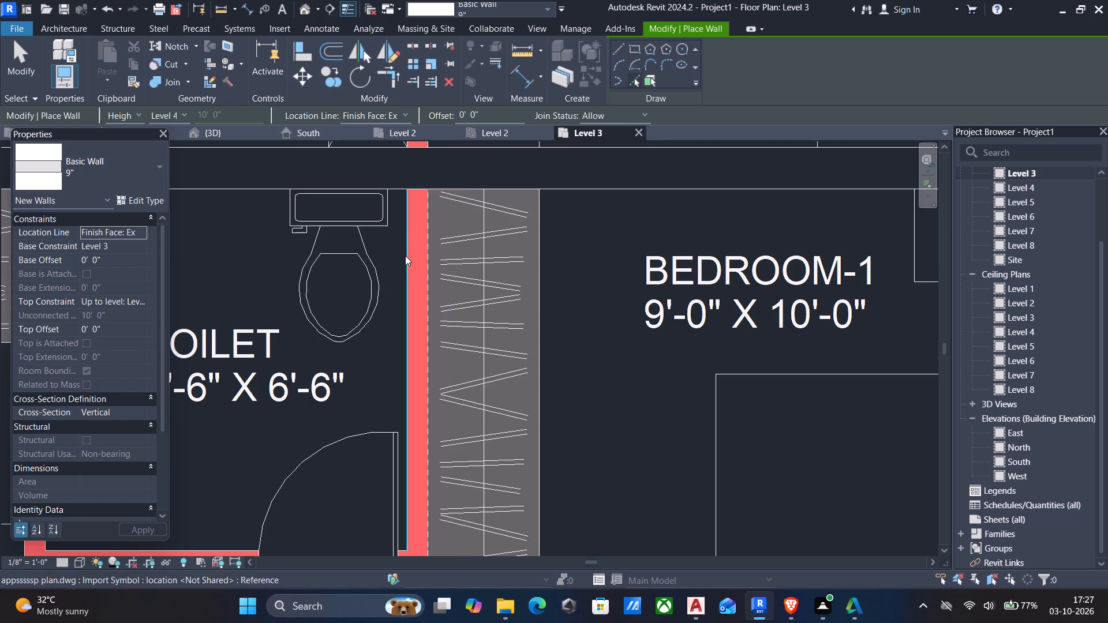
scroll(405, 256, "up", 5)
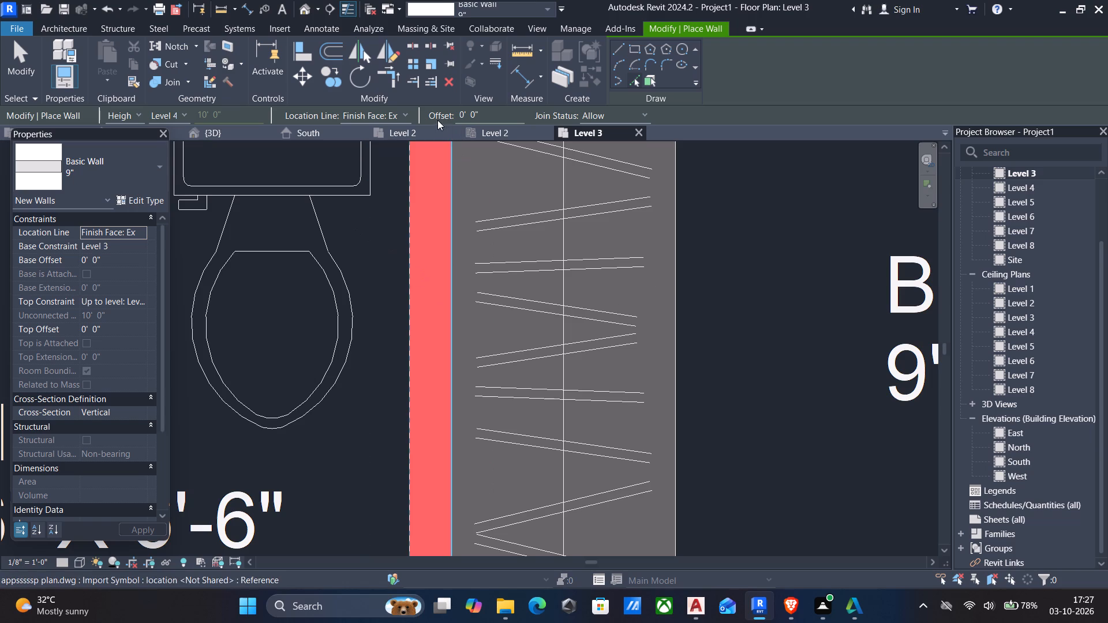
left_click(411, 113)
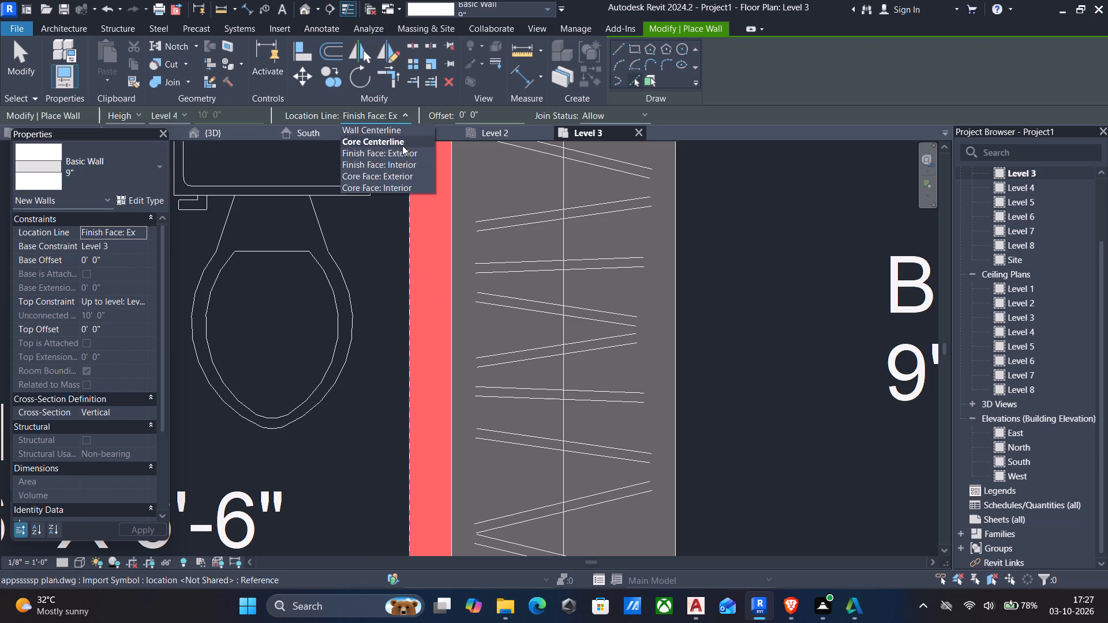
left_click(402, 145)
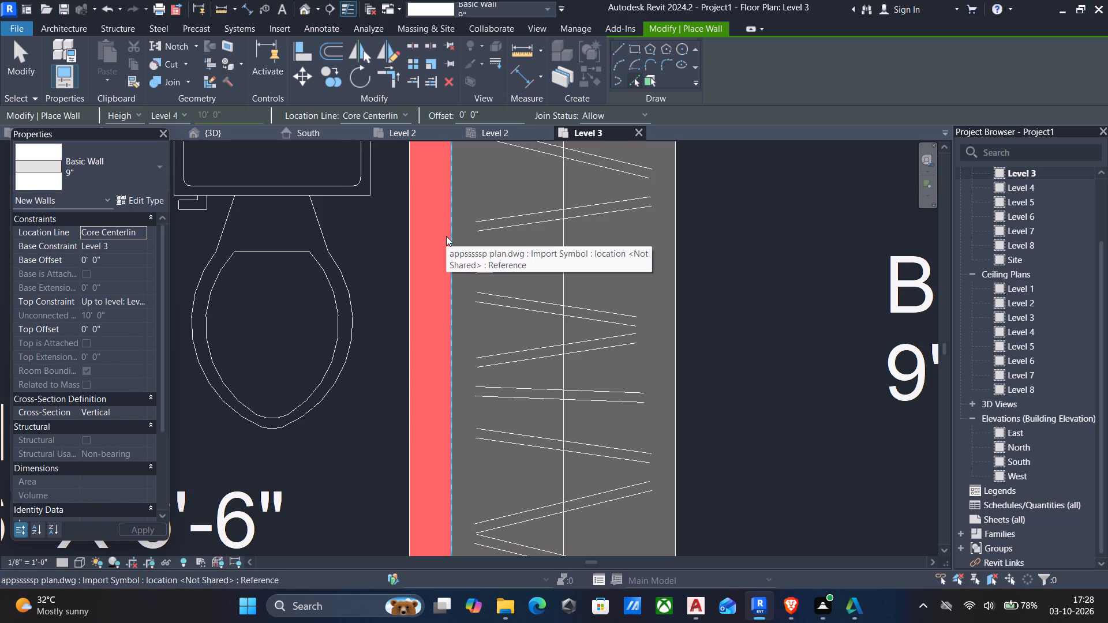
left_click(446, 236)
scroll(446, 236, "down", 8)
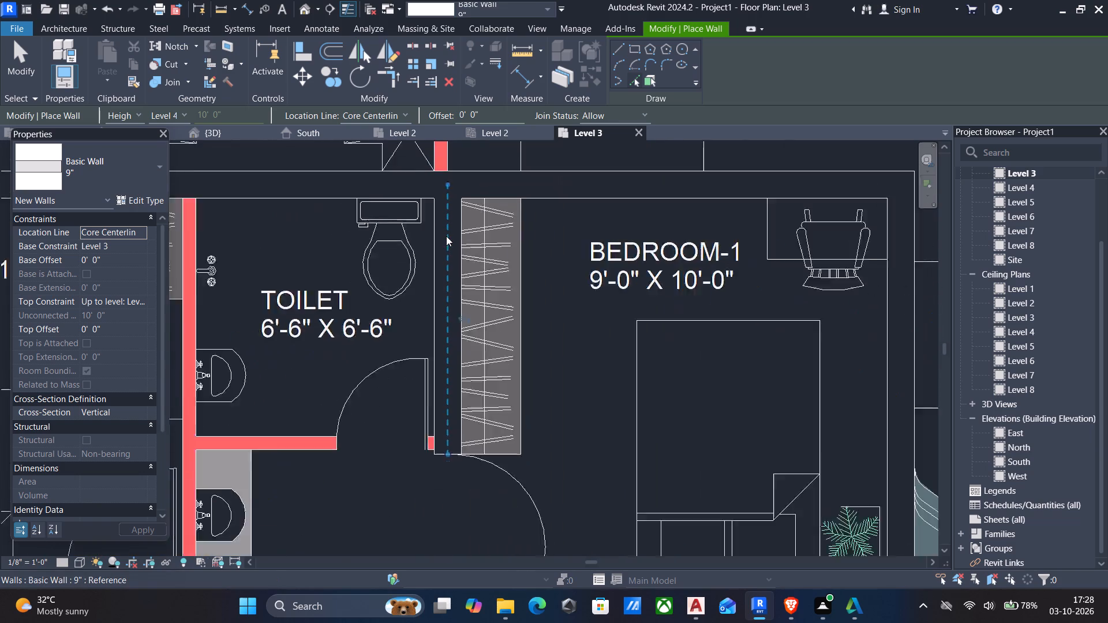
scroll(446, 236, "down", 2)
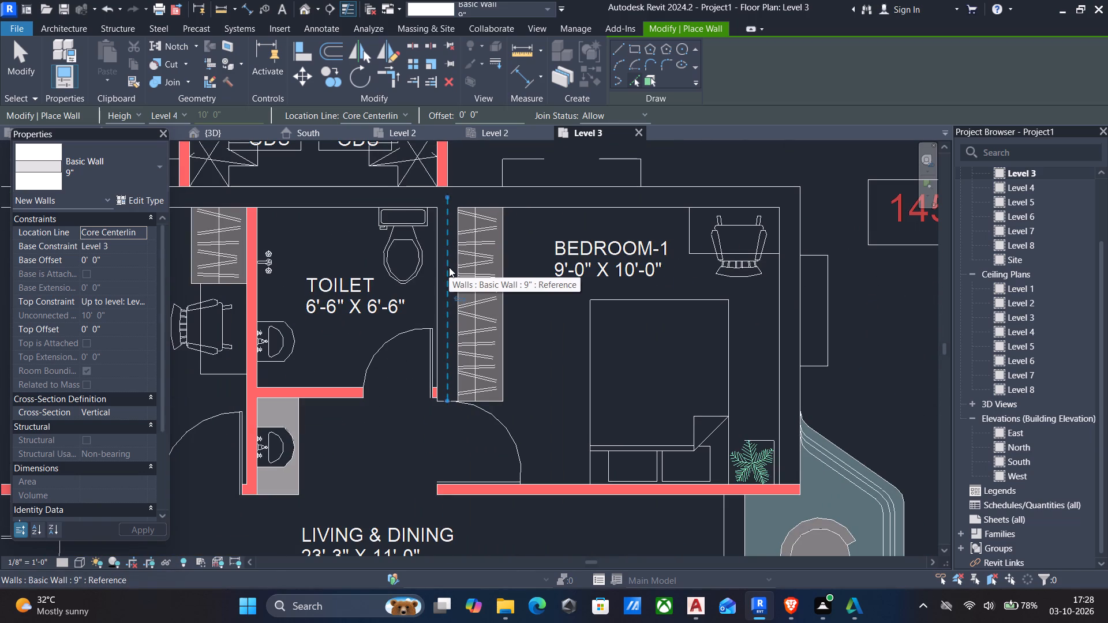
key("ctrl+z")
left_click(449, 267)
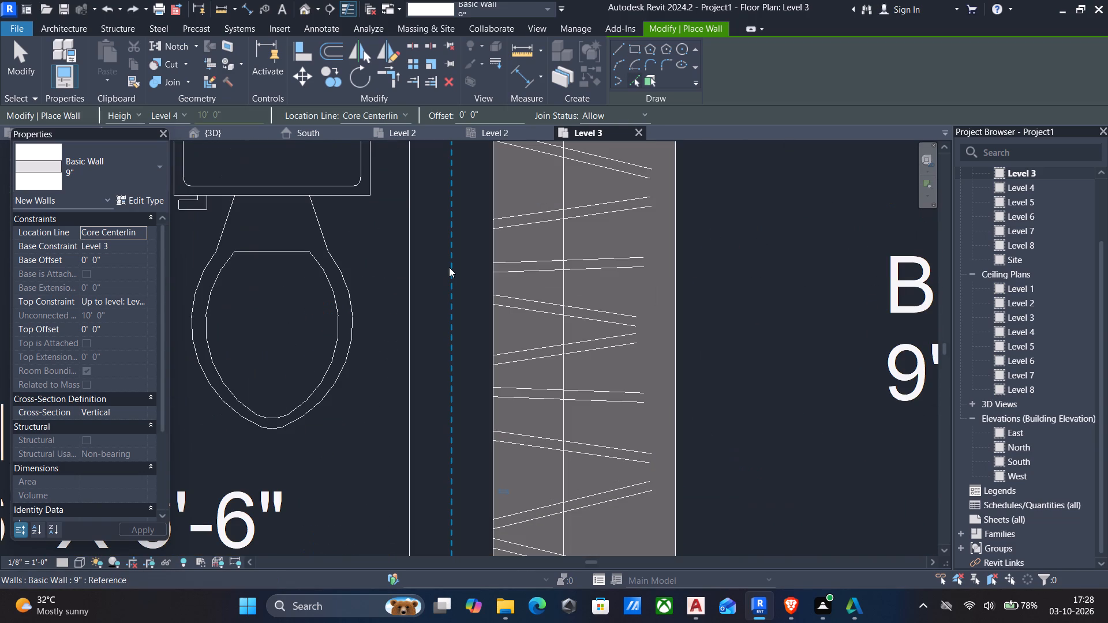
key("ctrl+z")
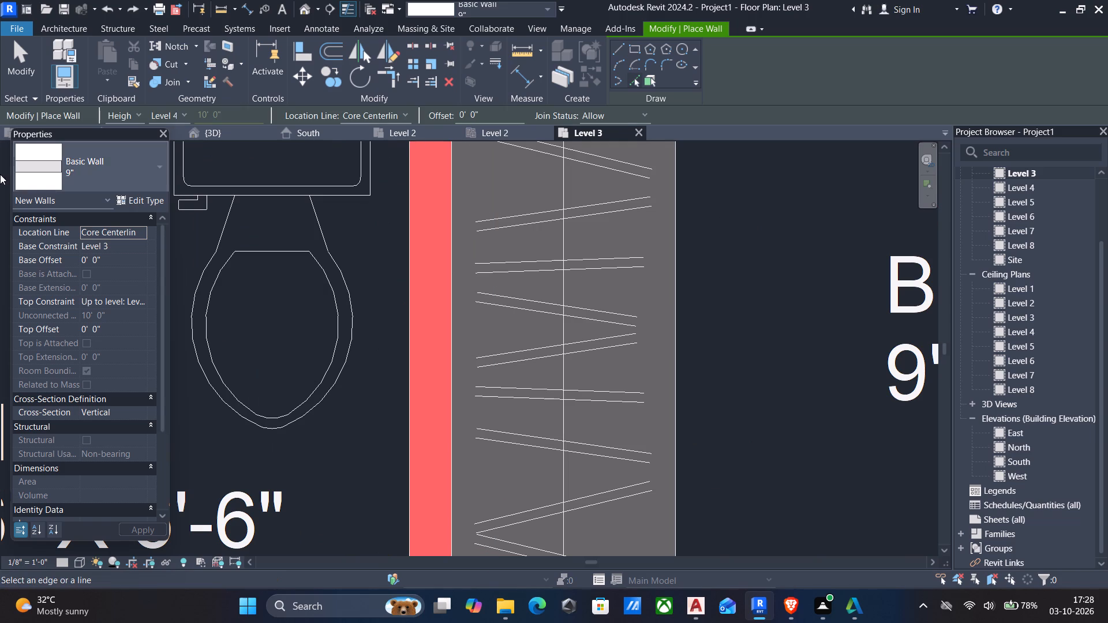
Switch the new wall type to Basic Wall 4.5" wall.
left_click(96, 174)
scroll(110, 265, "up", 5)
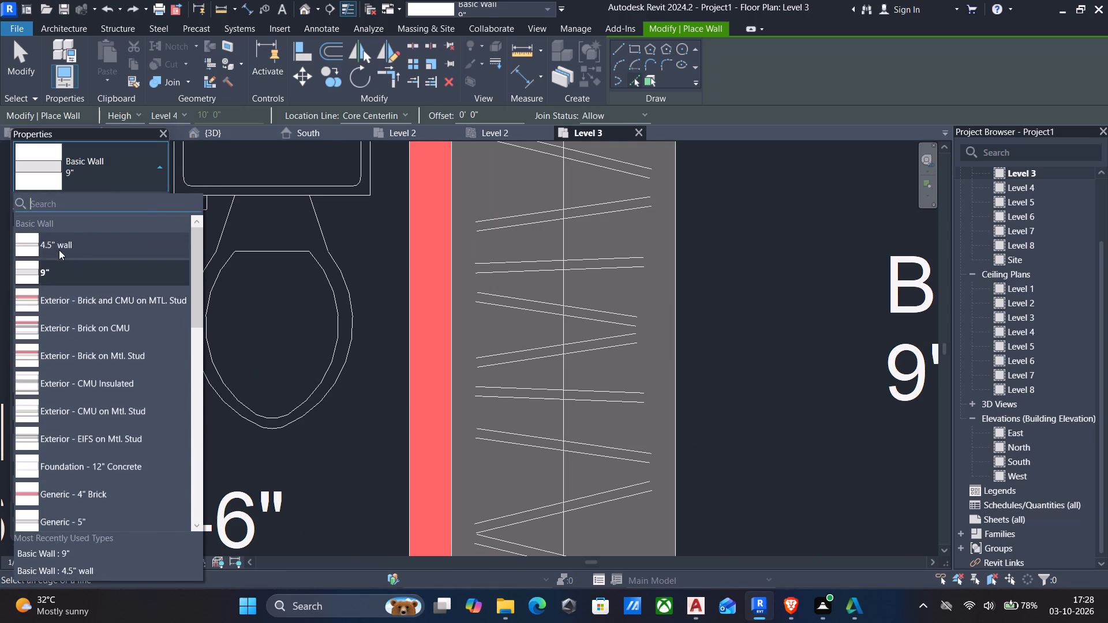
left_click(58, 245)
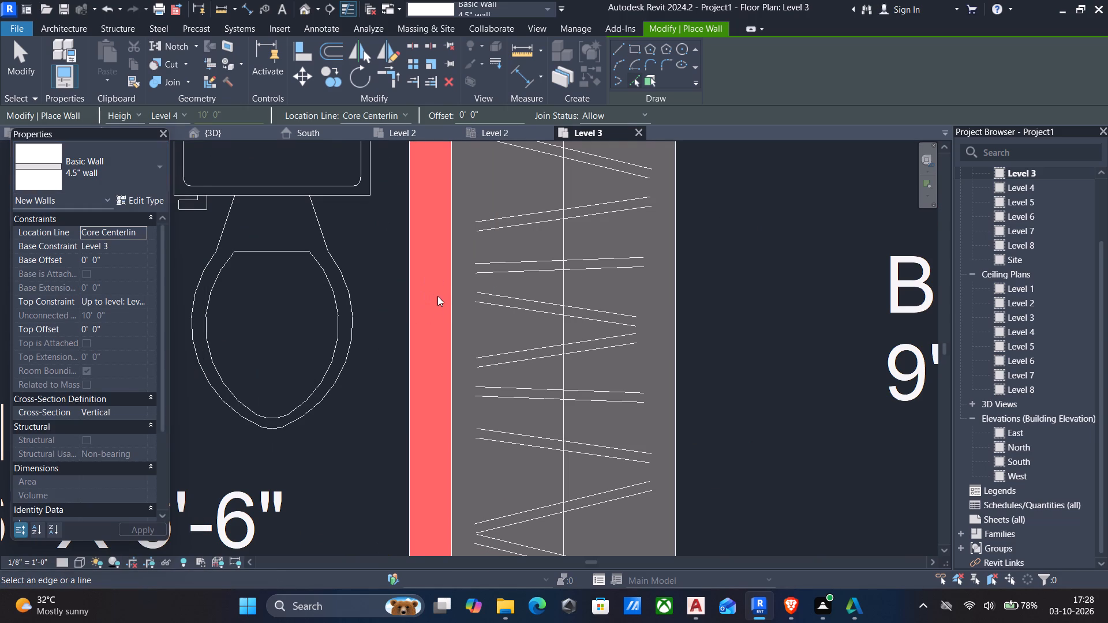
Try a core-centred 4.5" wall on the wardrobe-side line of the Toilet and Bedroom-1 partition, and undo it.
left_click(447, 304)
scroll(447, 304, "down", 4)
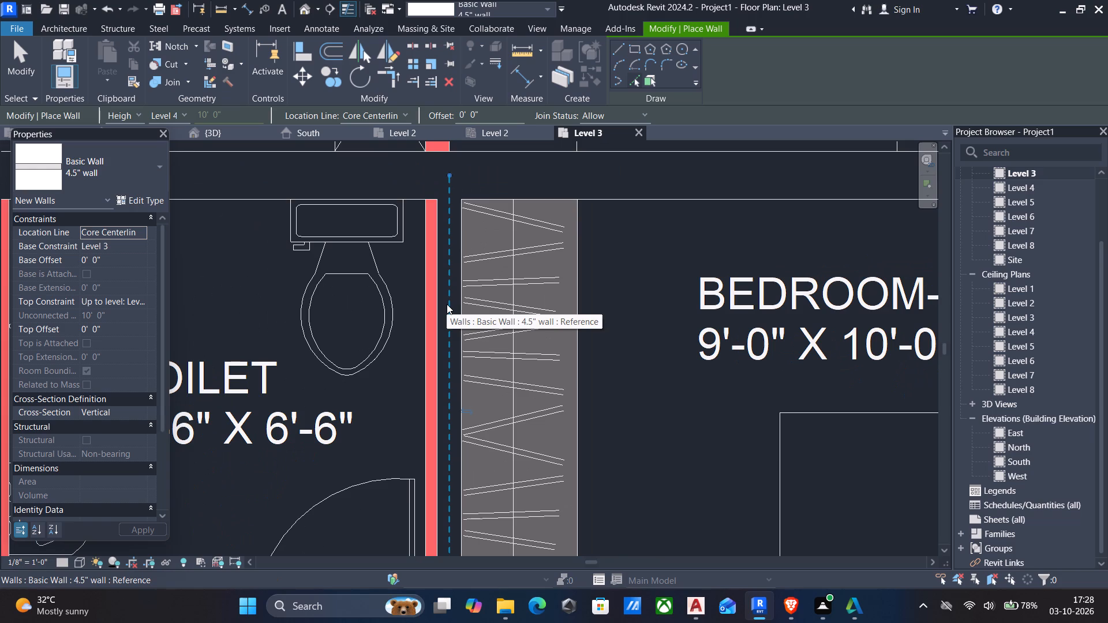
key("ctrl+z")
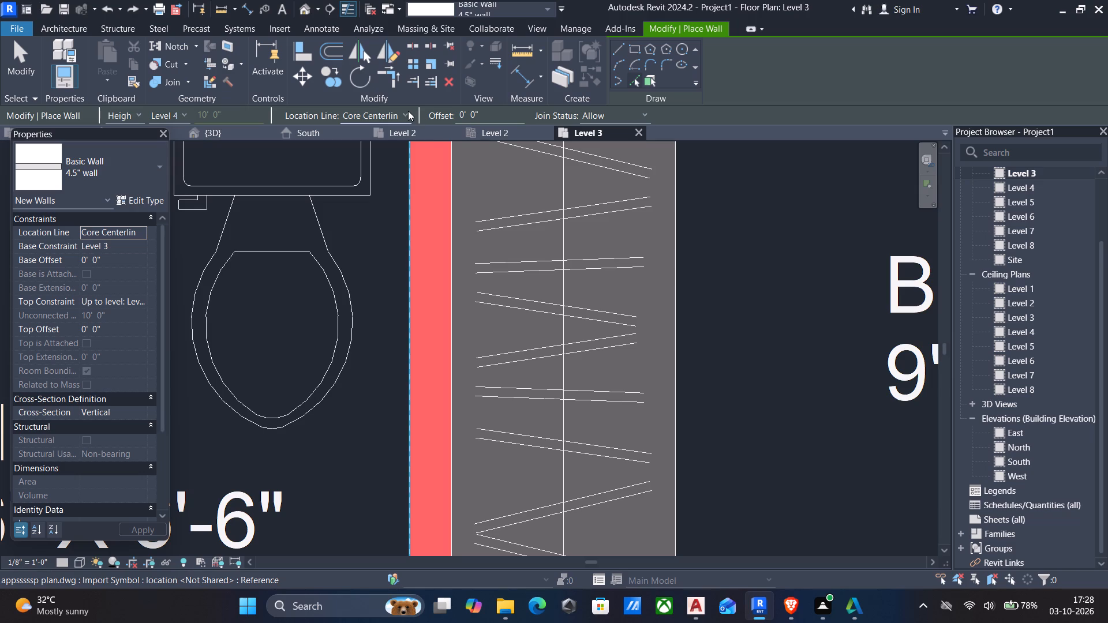
Place a 4.5" wall between Toilet and Bedroom-1, picking its wardrobe-side line with the location line set to Finish Face: Interior.
left_click(408, 111)
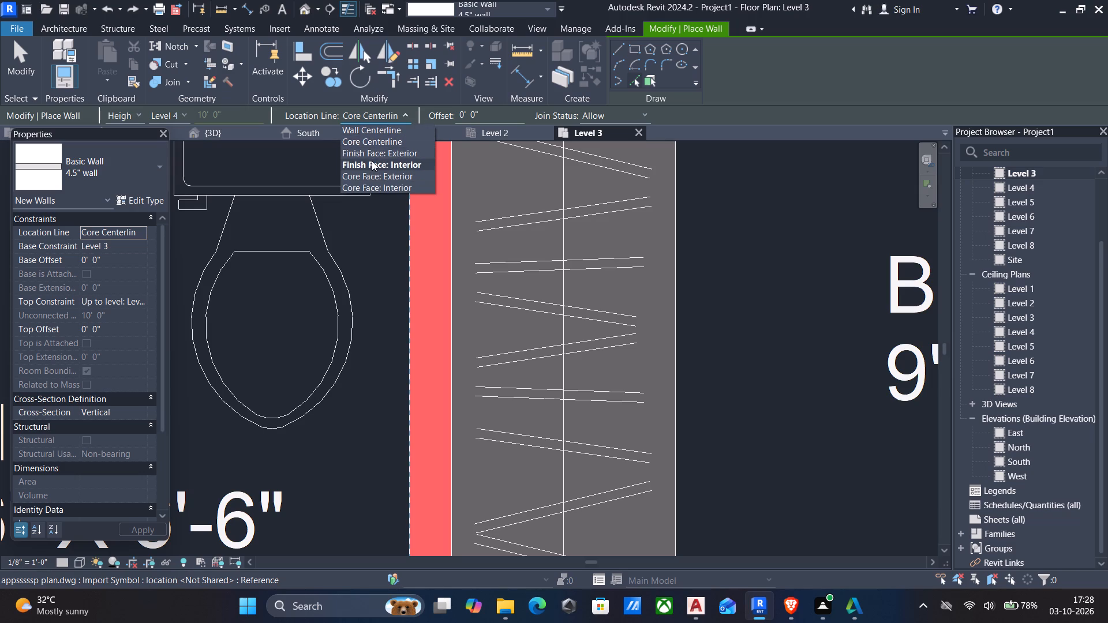
left_click(364, 154)
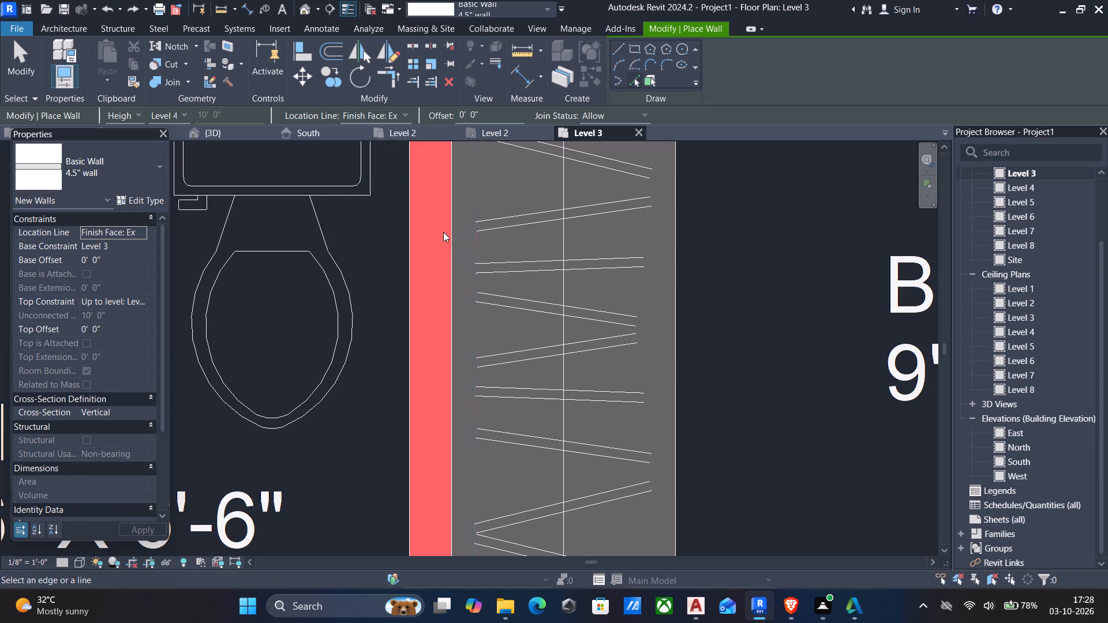
left_click(394, 117)
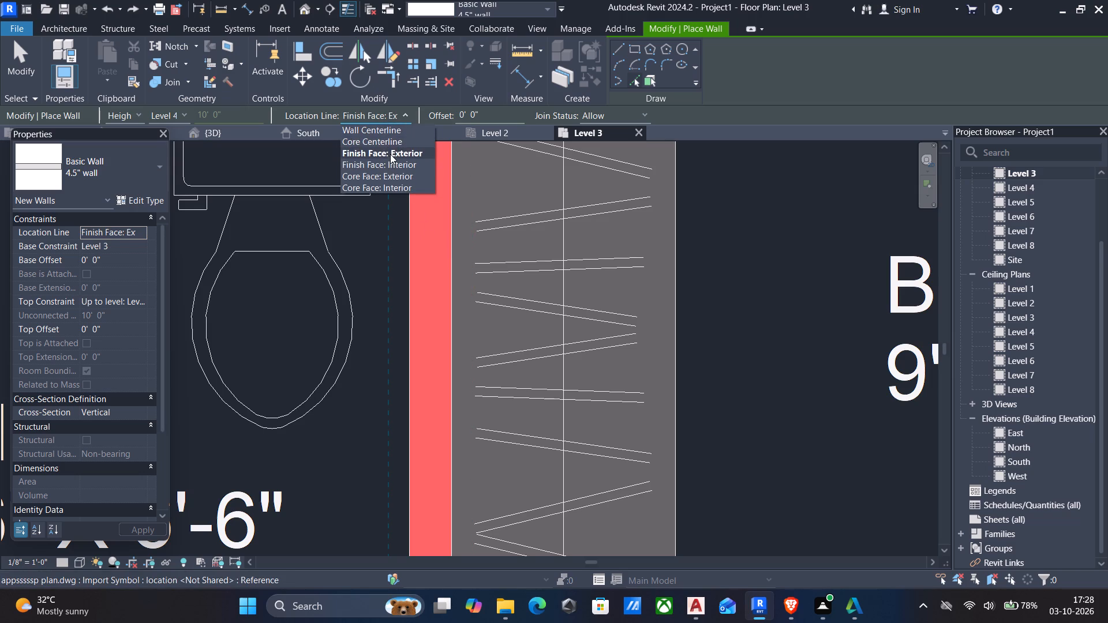
left_click(388, 162)
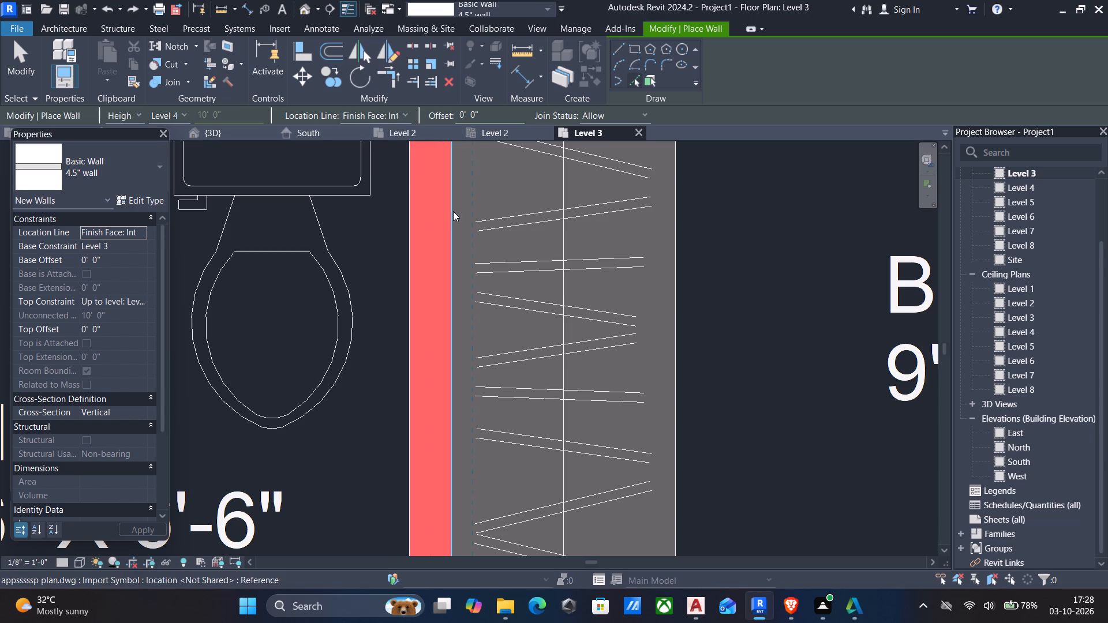
left_click(447, 212)
scroll(429, 264, "down", 8)
middle_click_drag(445, 333, 446, 251)
scroll(435, 317, "down", 2)
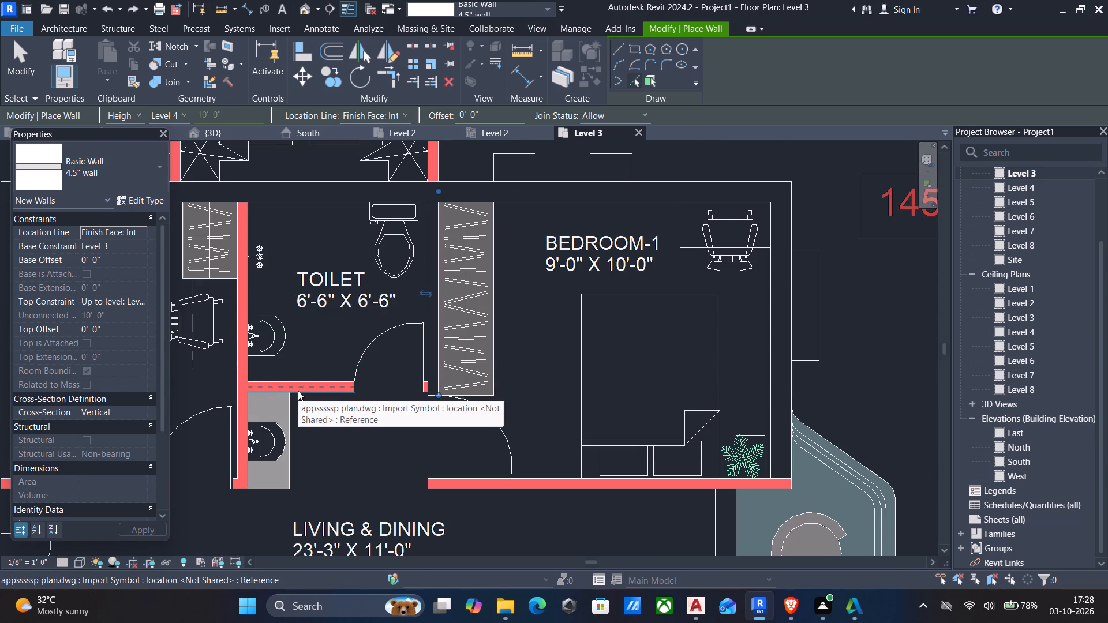
Place 4.5" walls along the Toilet's door-side partition beside the outer wash basin and along the partition between Study and Toilet.
left_click(298, 391)
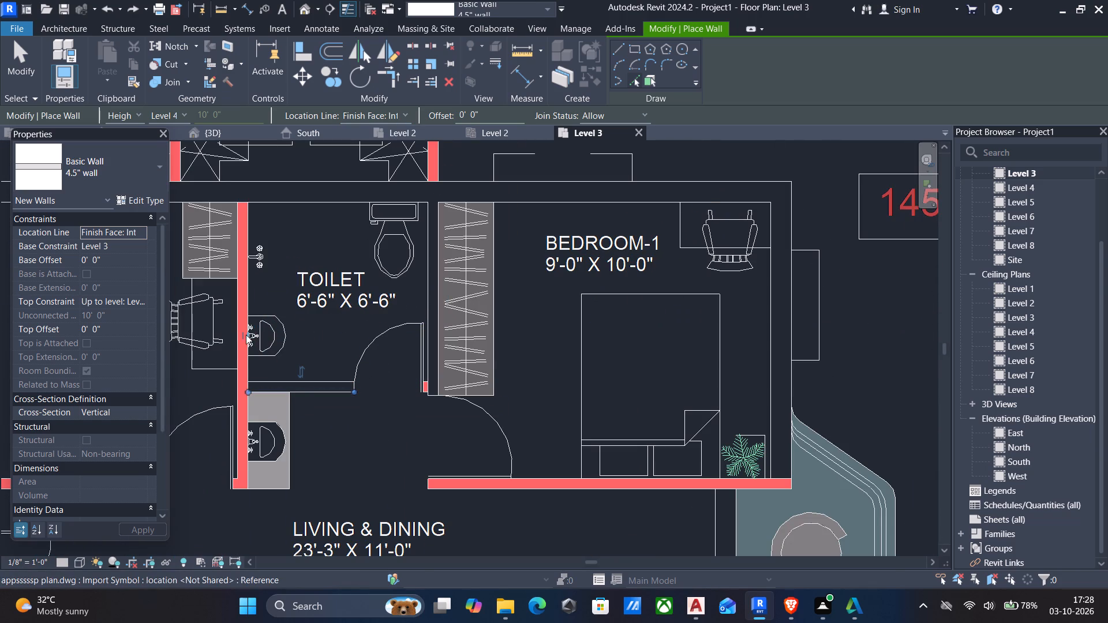
scroll(254, 348, "up", 4)
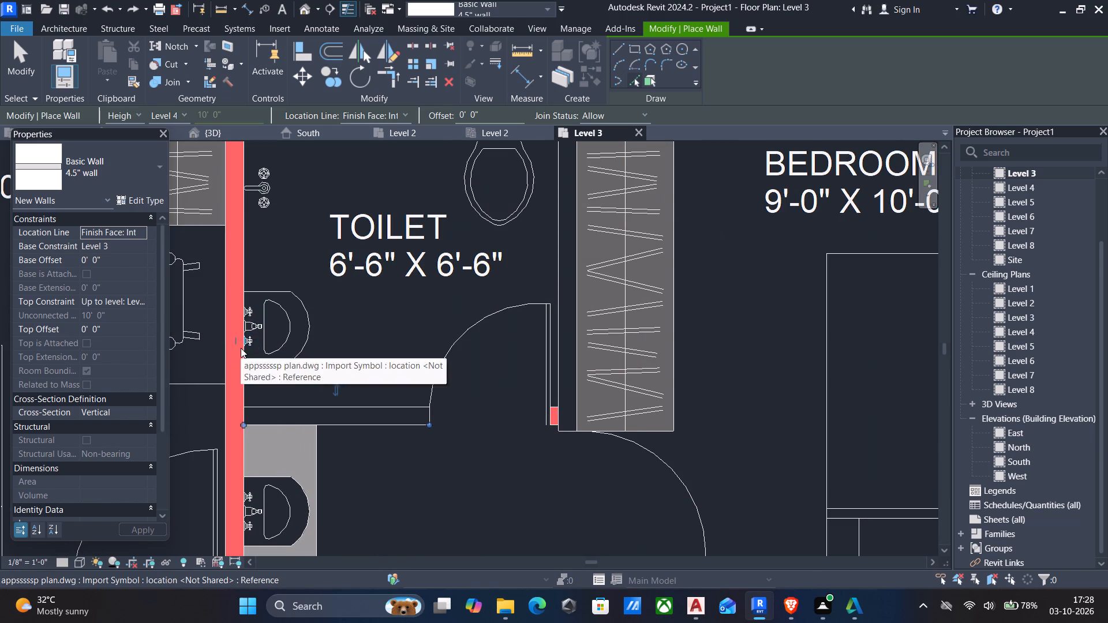
left_click(238, 378)
scroll(240, 382, "down", 6)
middle_click_drag(269, 360, 301, 388)
key("Escape")
middle_click_drag(346, 449, 364, 384)
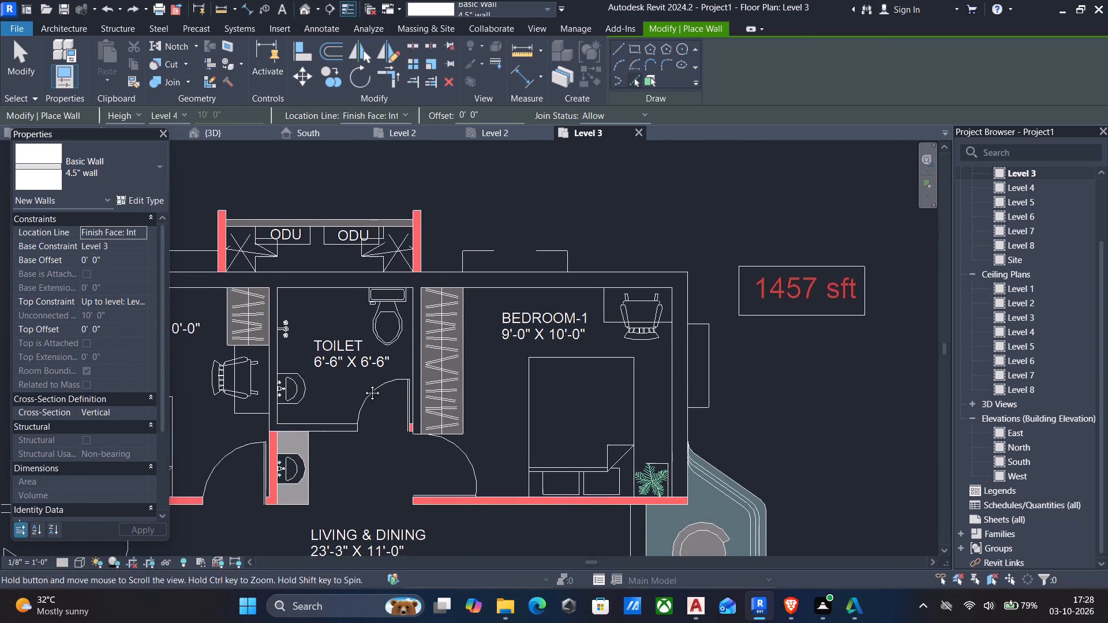
middle_click_drag(364, 384, 372, 289)
key("Escape")
Trim the Toilet's door-side 4.5" wall to a corner with the wall between Toilet and Bedroom-1.
type("tr")
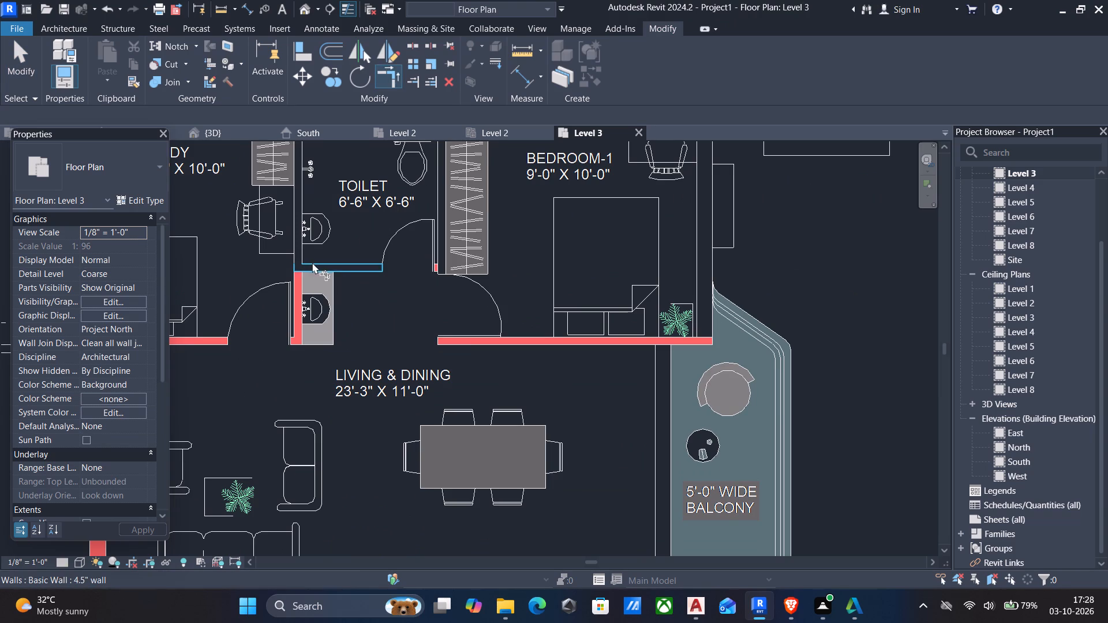
left_click(325, 262)
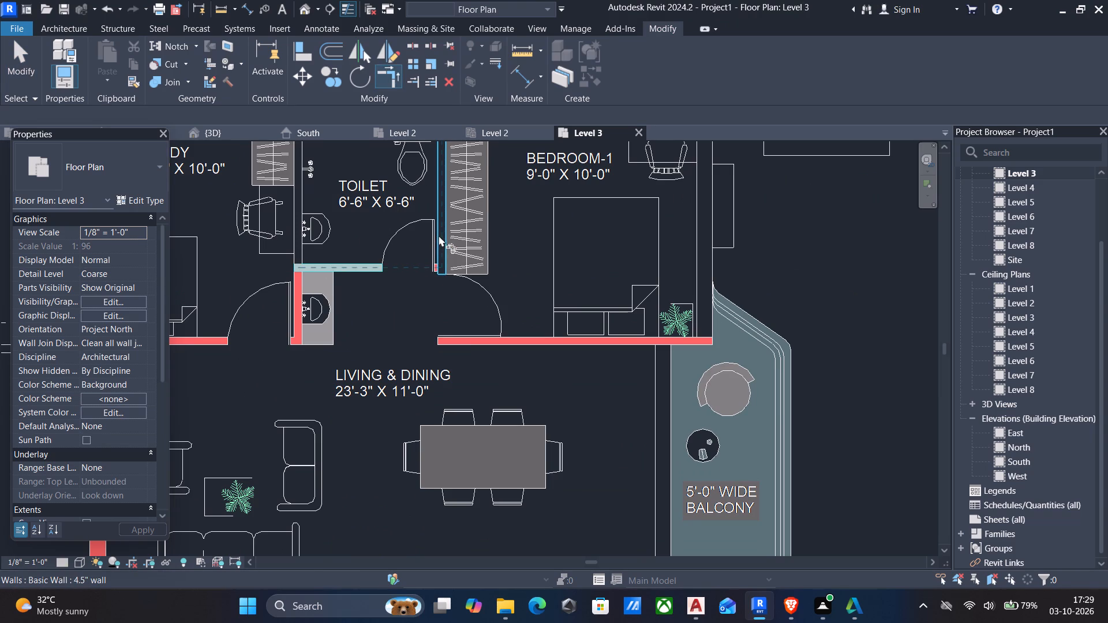
left_click(439, 235)
scroll(441, 260, "down", 3)
key("Escape")
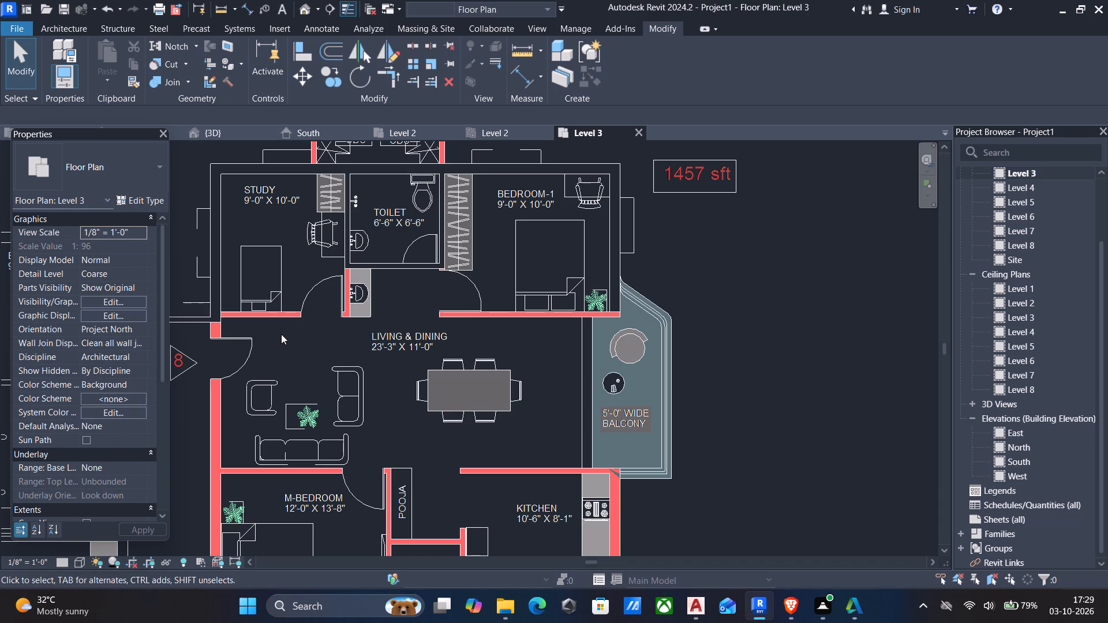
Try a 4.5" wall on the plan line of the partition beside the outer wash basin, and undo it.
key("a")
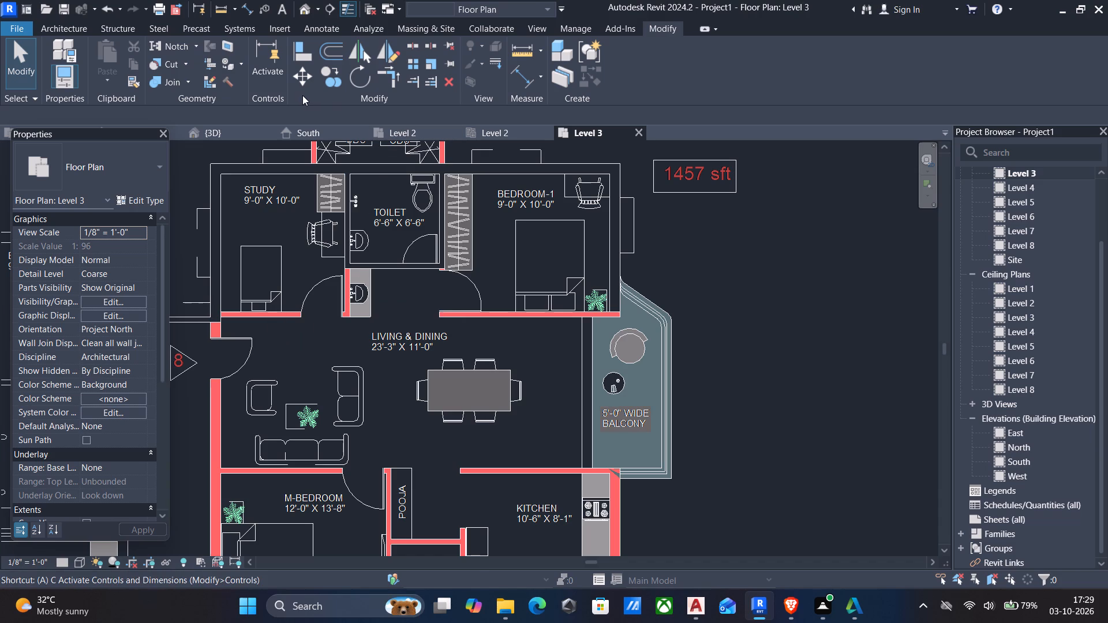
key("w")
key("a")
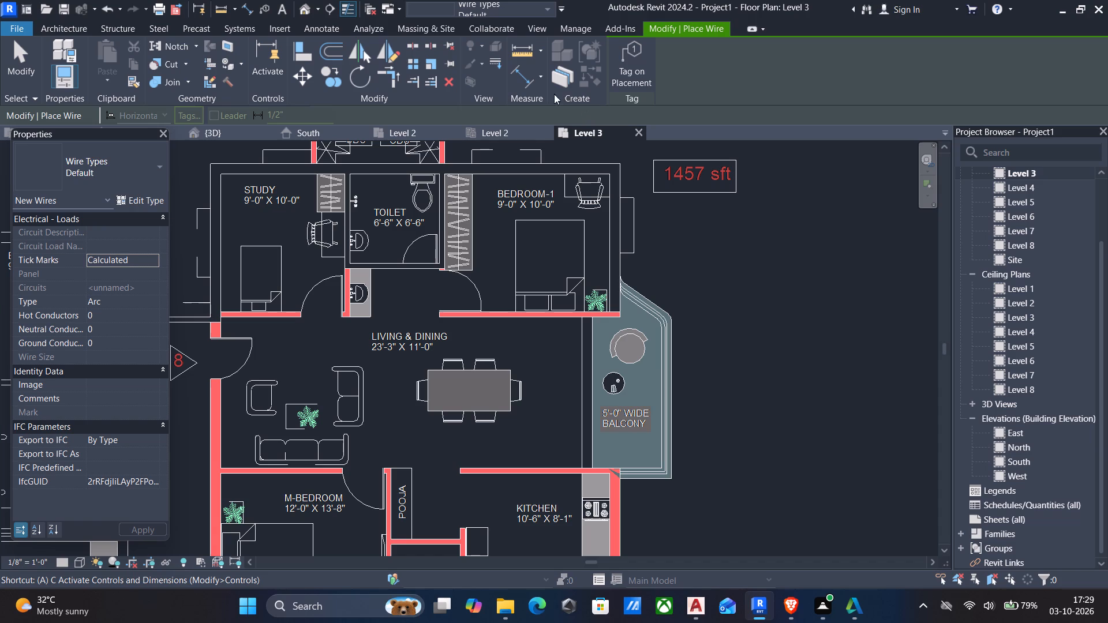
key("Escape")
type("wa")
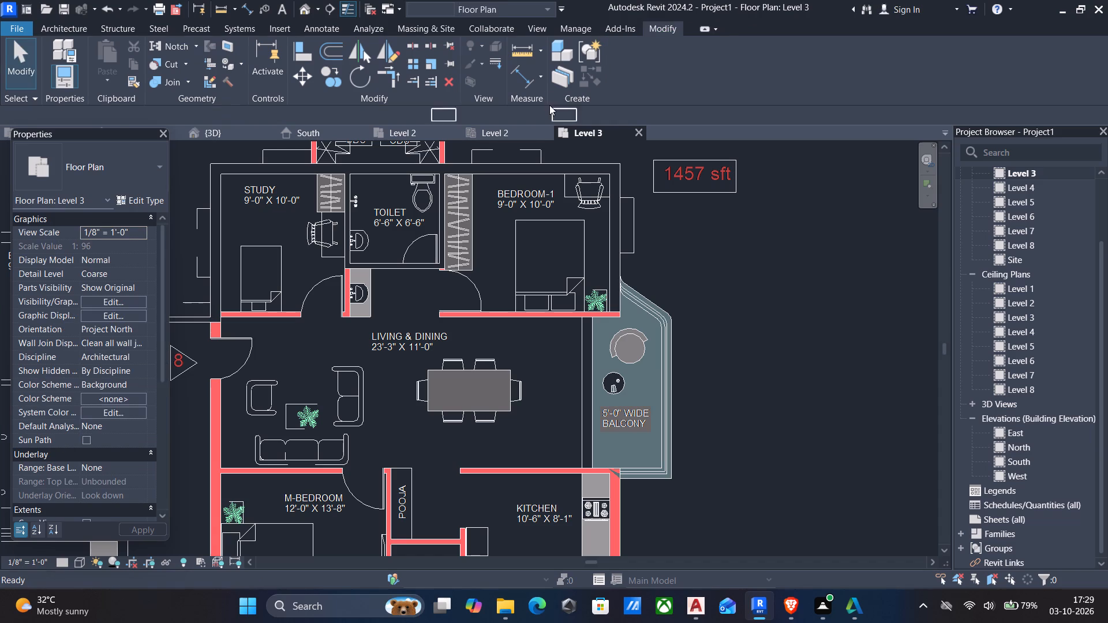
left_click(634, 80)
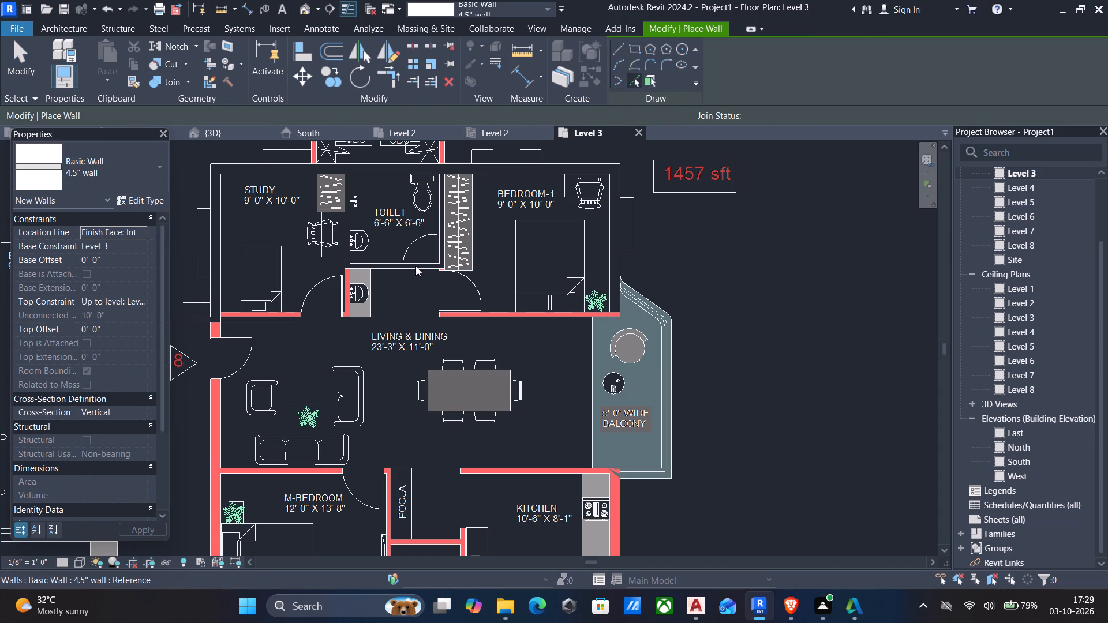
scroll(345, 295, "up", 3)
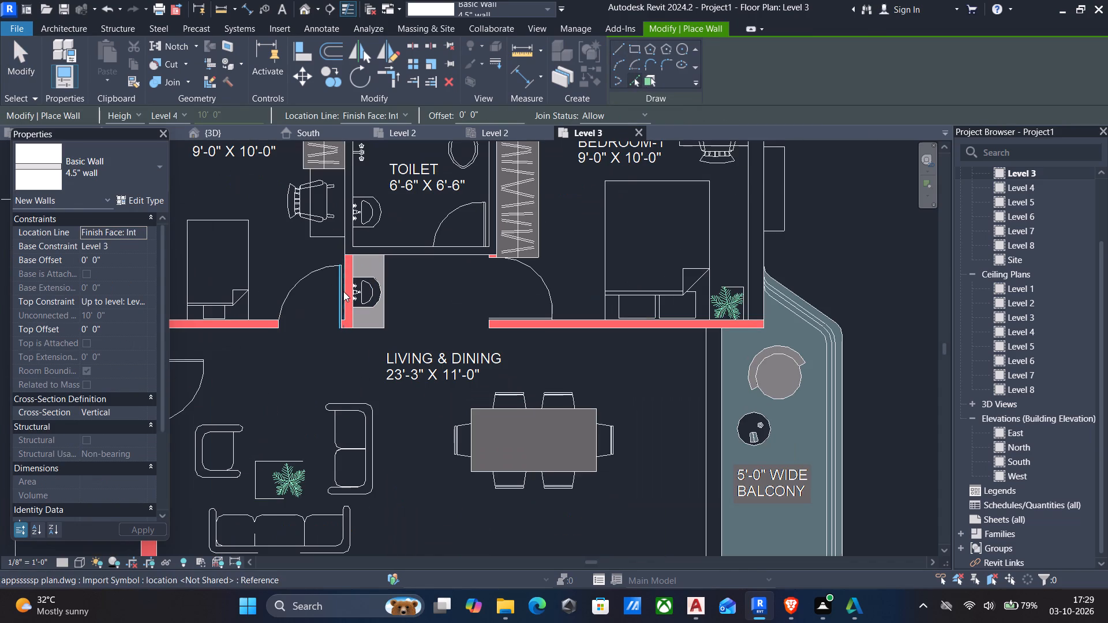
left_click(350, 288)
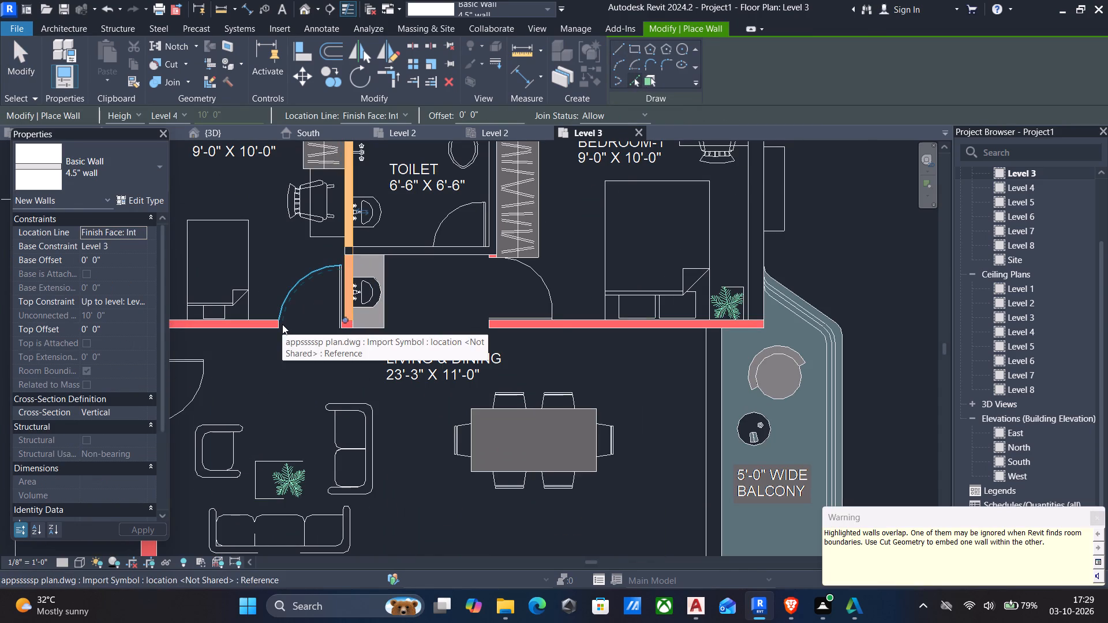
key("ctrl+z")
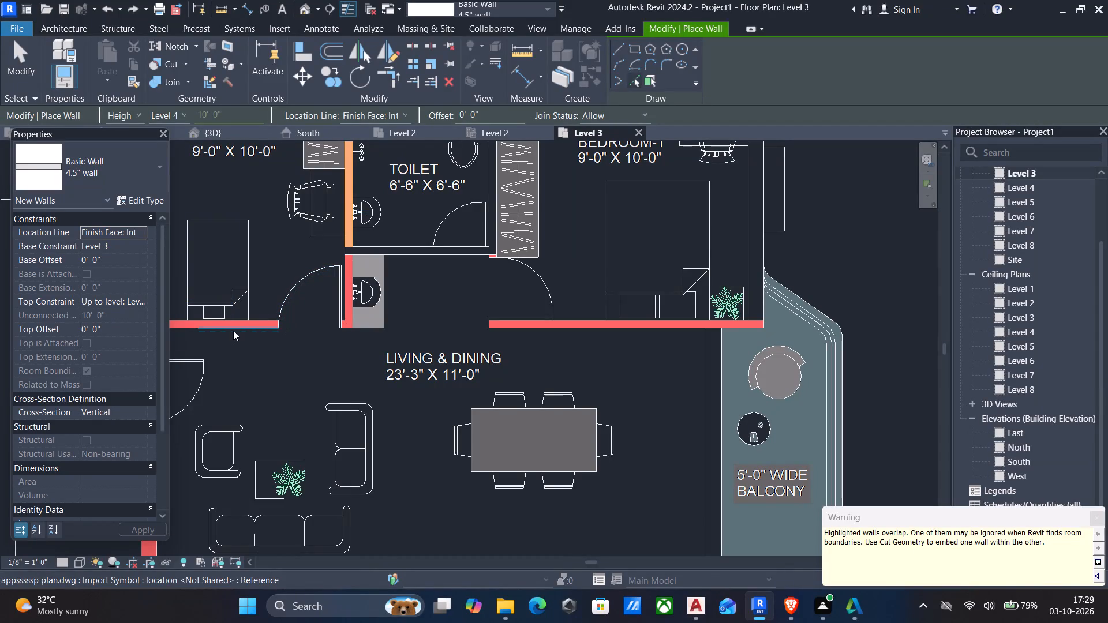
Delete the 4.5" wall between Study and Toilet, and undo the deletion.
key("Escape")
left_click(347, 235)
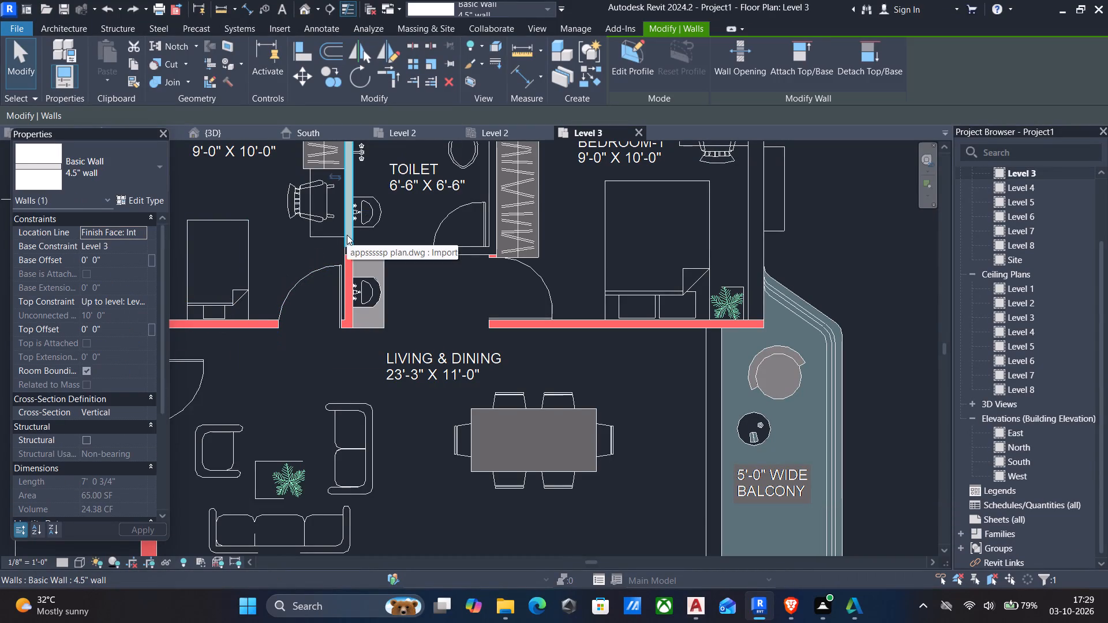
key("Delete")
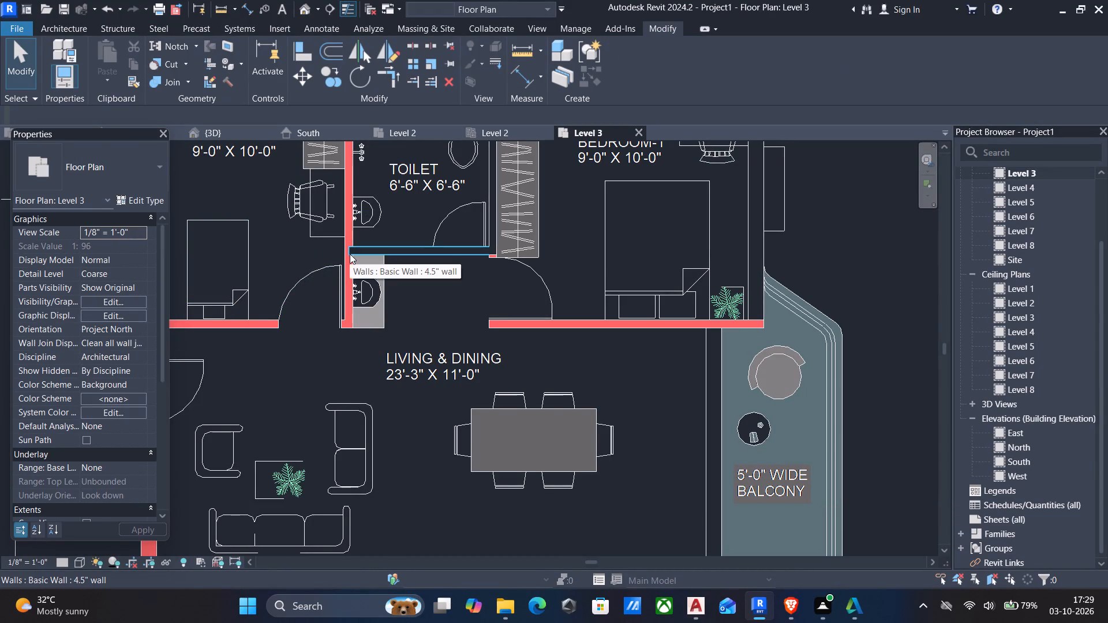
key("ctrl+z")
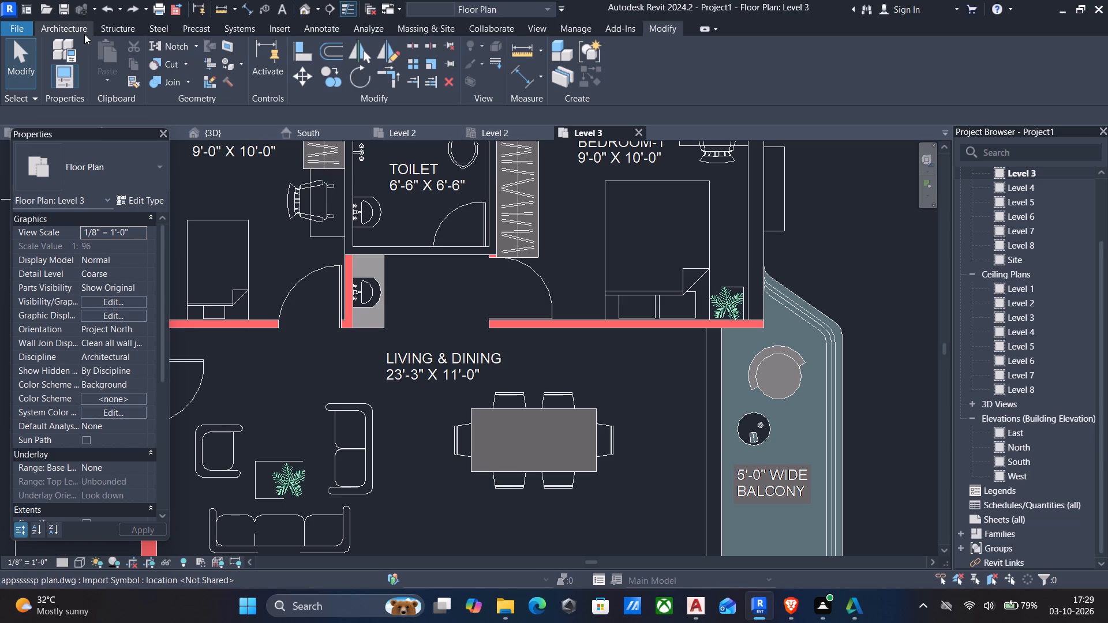
Place a 4.5" wall between Study and Living & Dining, picking the Study-side line of the imported plan.
type("wa")
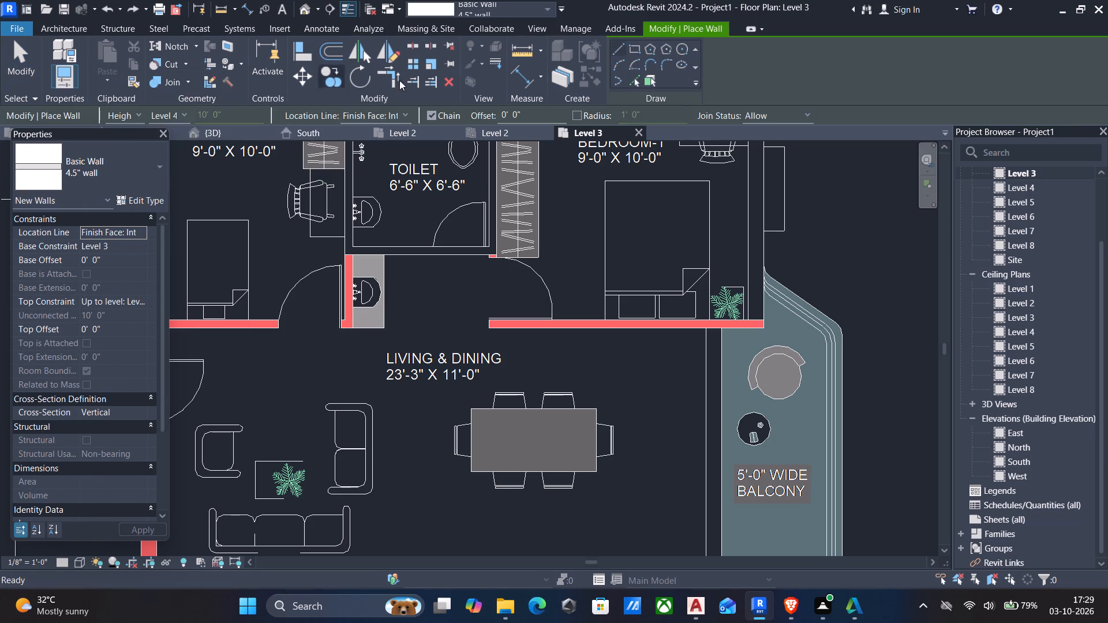
left_click(626, 81)
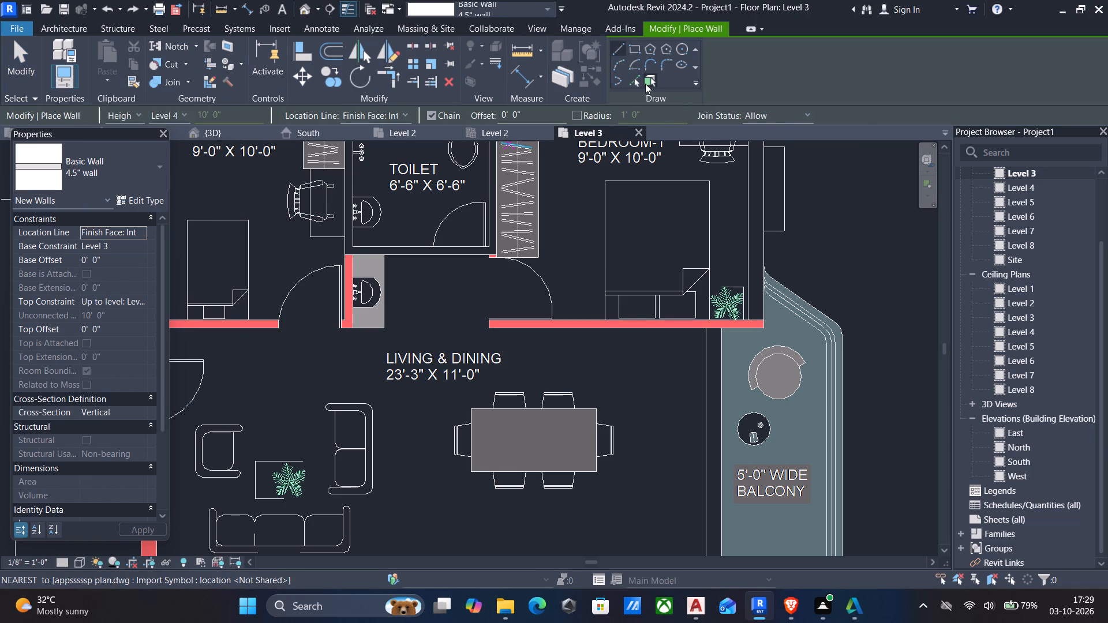
left_click(628, 81)
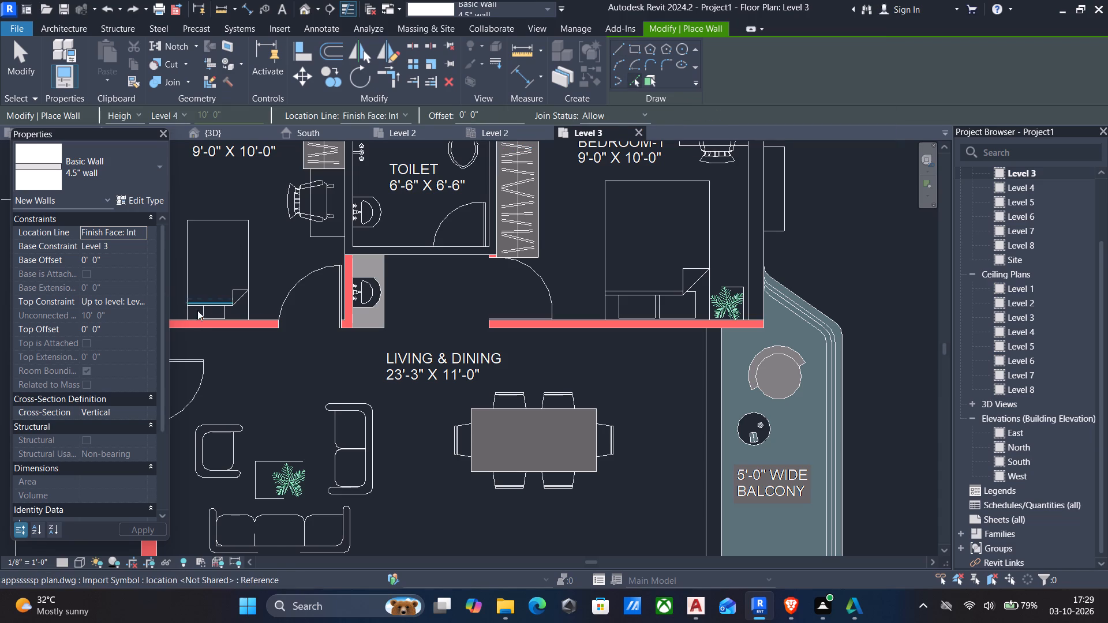
left_click(206, 321)
scroll(340, 326, "down", 2)
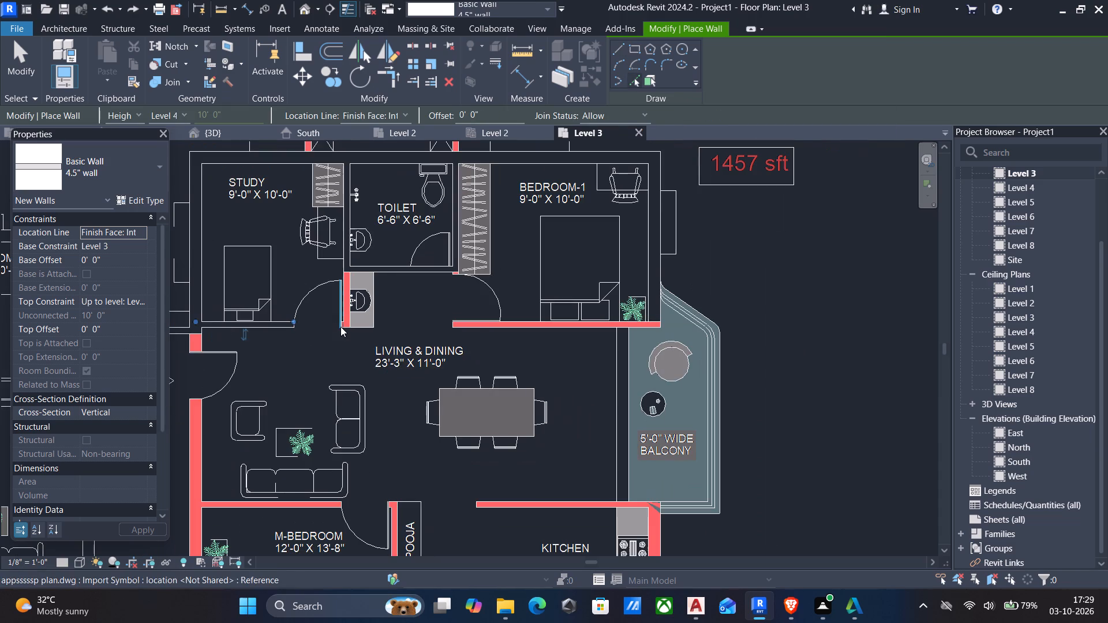
key("Escape")
key("Escape")
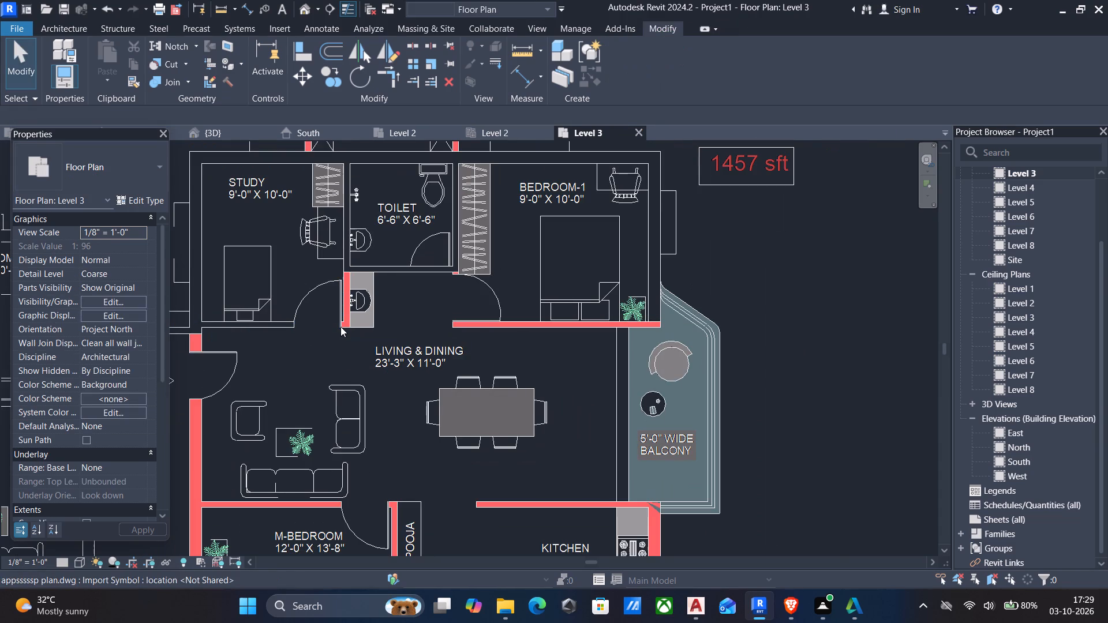
Trim the Study and Living wall to a corner with the Study and Toilet partition, extending it past the wash basin.
type("tr")
left_click(269, 324)
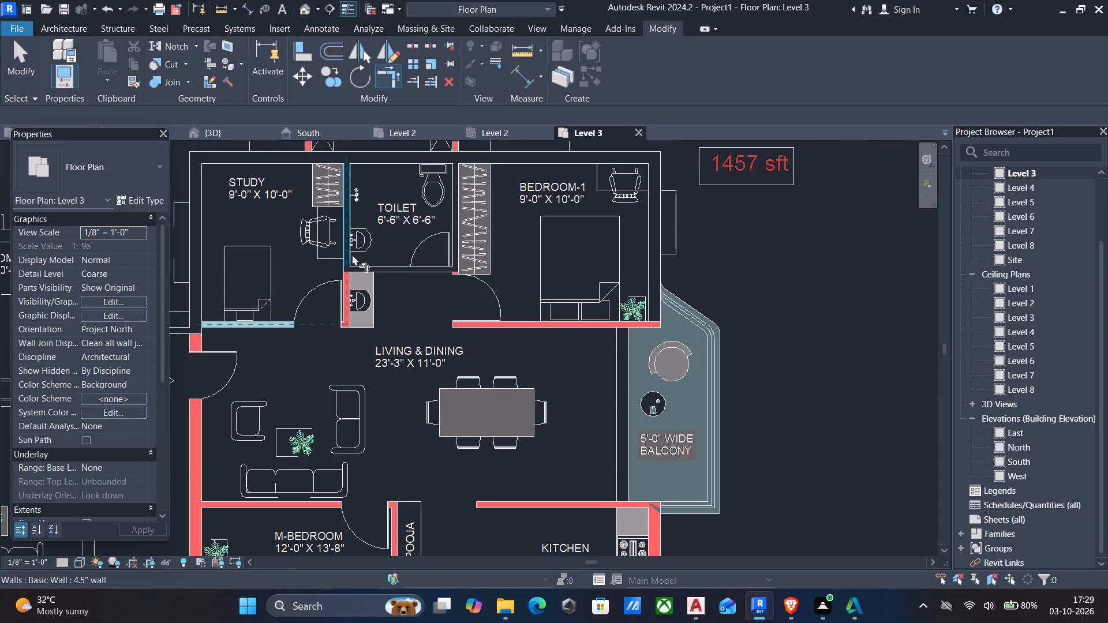
left_click(352, 254)
key("Escape")
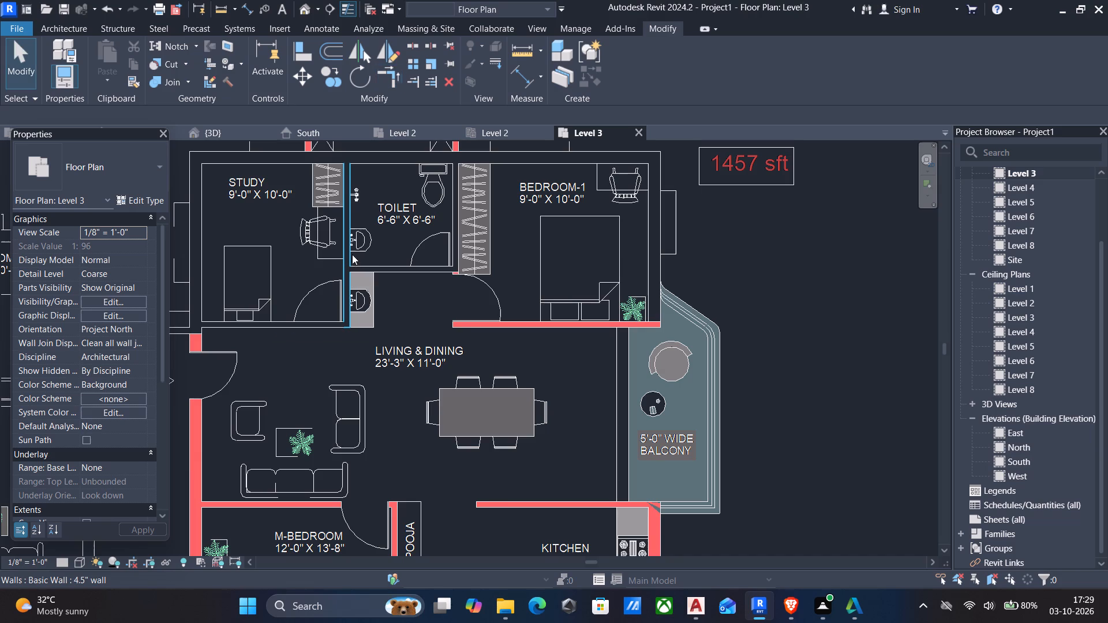
Place a 4.5" wall between Bedroom-1 and Living & Dining, picking the plan line at the head of the bed.
scroll(307, 276, "down", 2)
middle_click(315, 289)
scroll(315, 286, "up", 1)
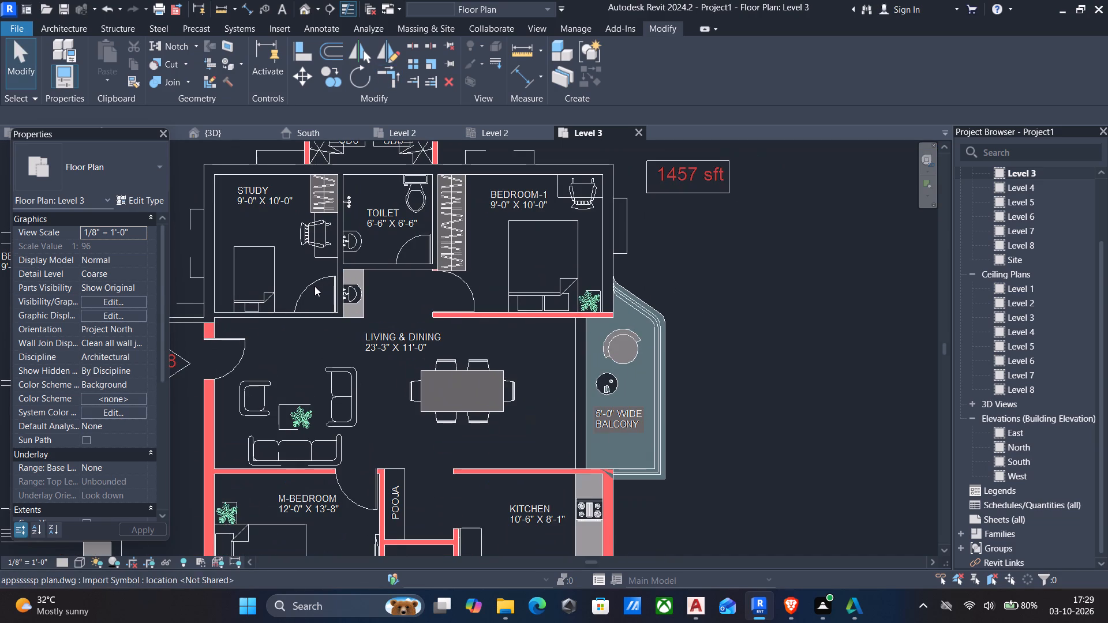
type("wa")
left_click(638, 83)
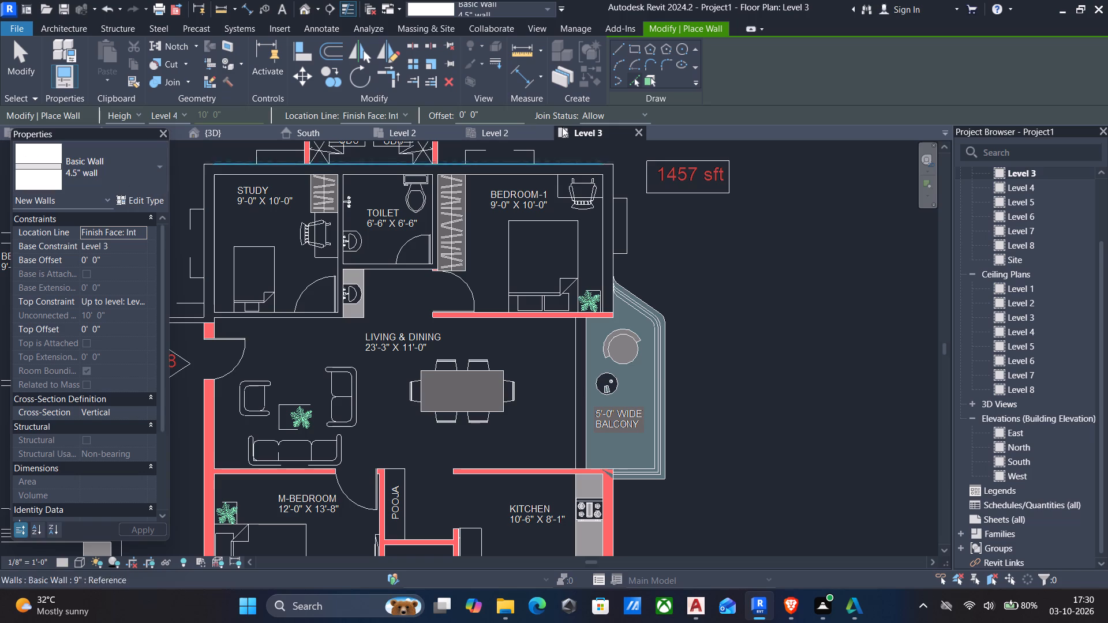
left_click(631, 77)
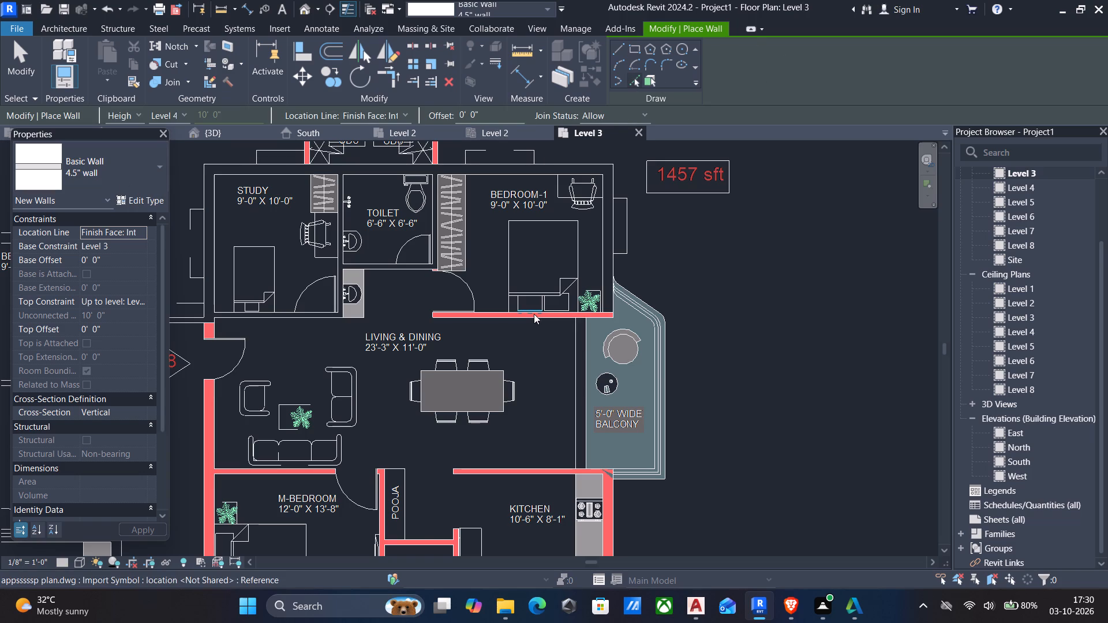
scroll(534, 314, "up", 3)
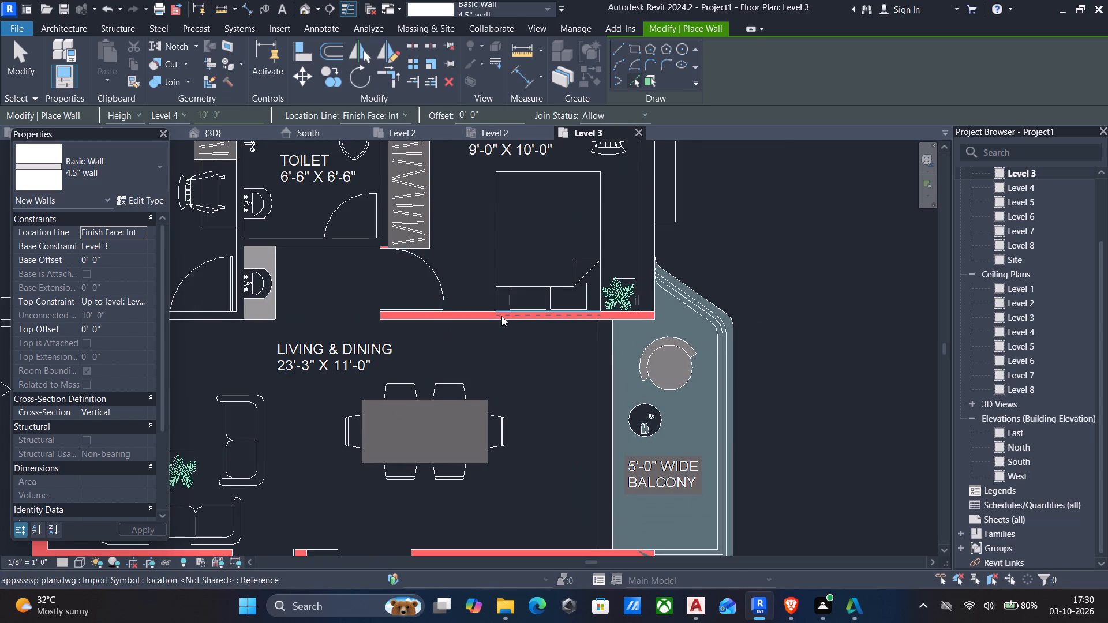
left_click(501, 316)
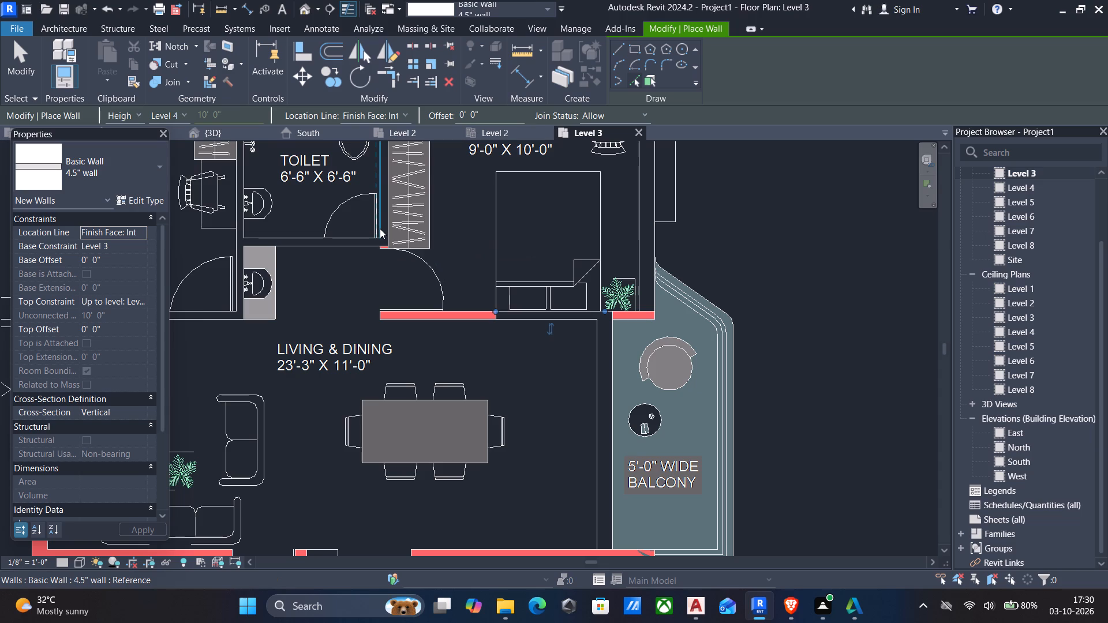
key("Escape")
key("Escape")
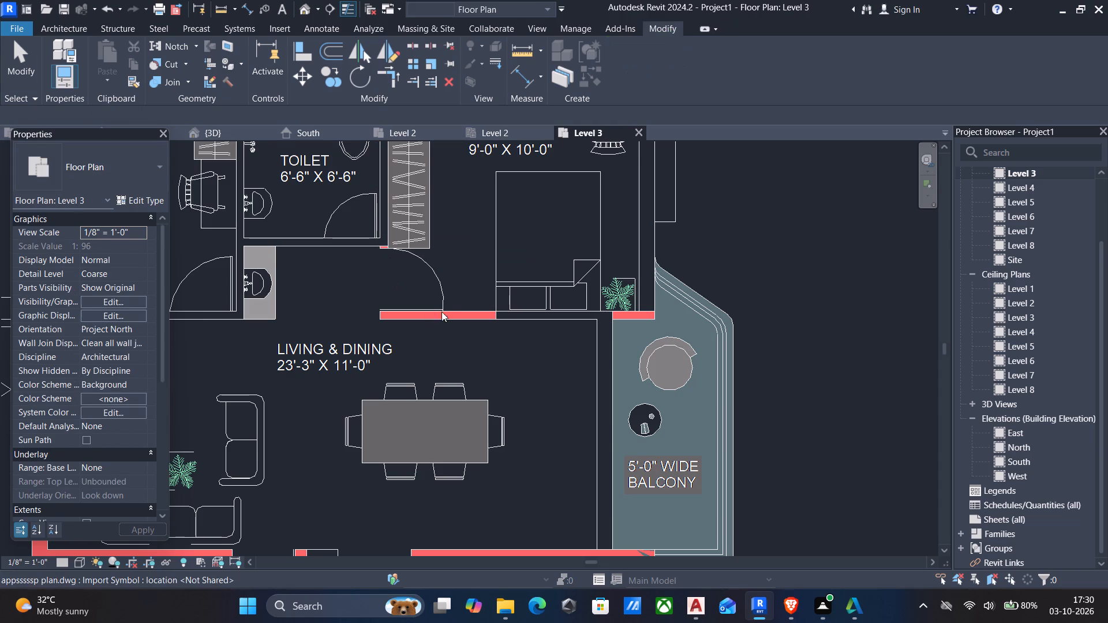
Trim the Bedroom-1 and Living wall to a corner with the wall between Toilet and Bedroom-1.
type("tr")
left_click(500, 315)
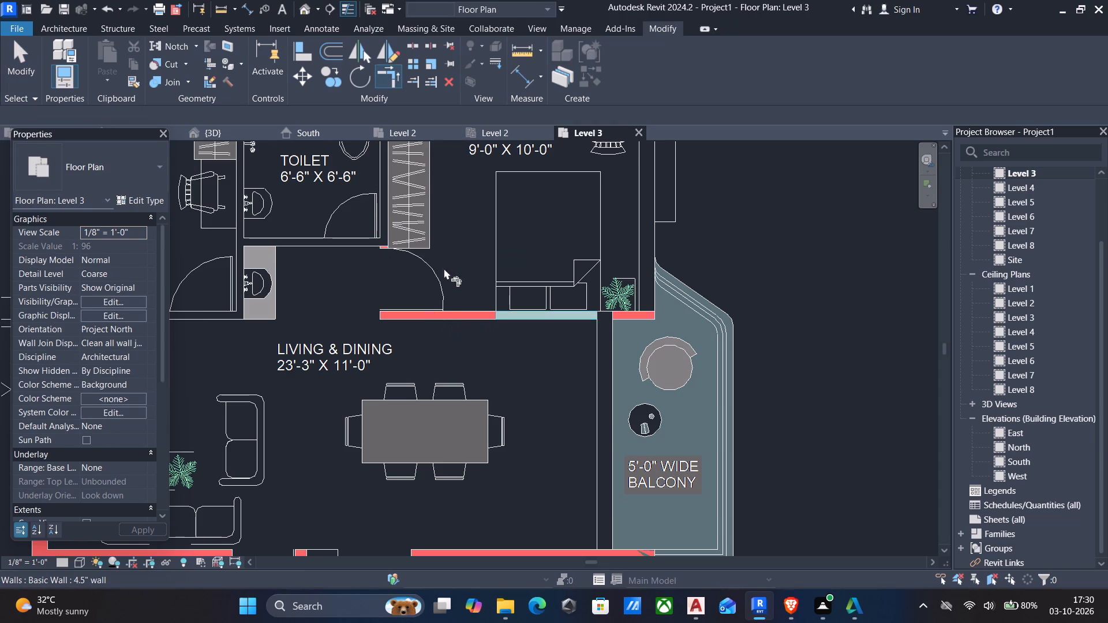
left_click(390, 222)
scroll(426, 295, "down", 4)
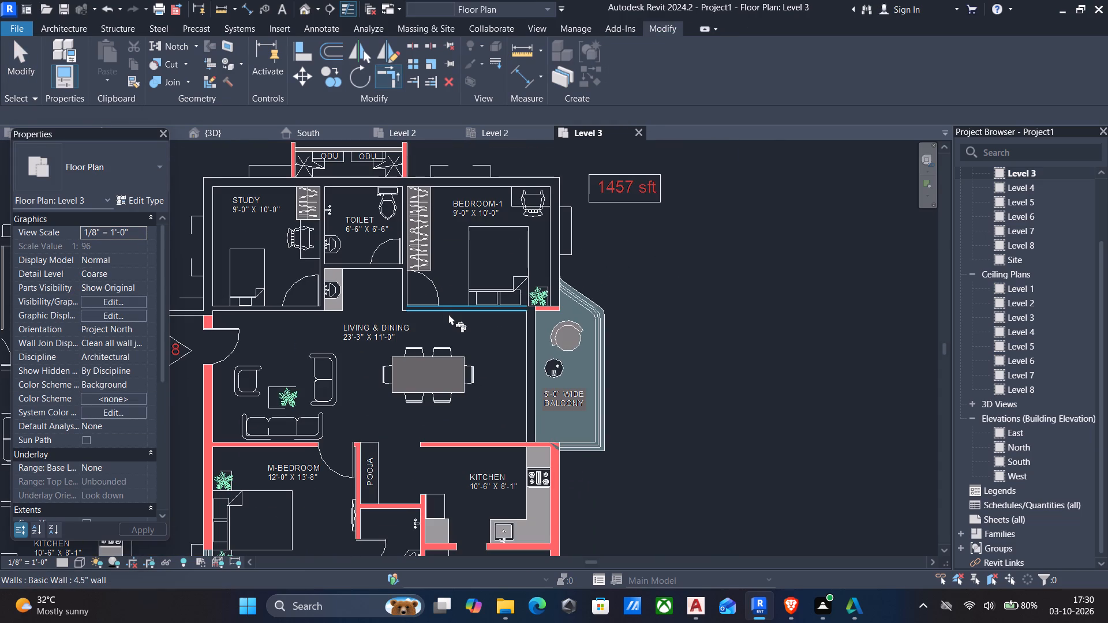
key("Escape")
Extend the balcony-side end of the Bedroom-1 and Living wall to meet Bedroom-1's 9" outer wall.
scroll(545, 304, "up", 4)
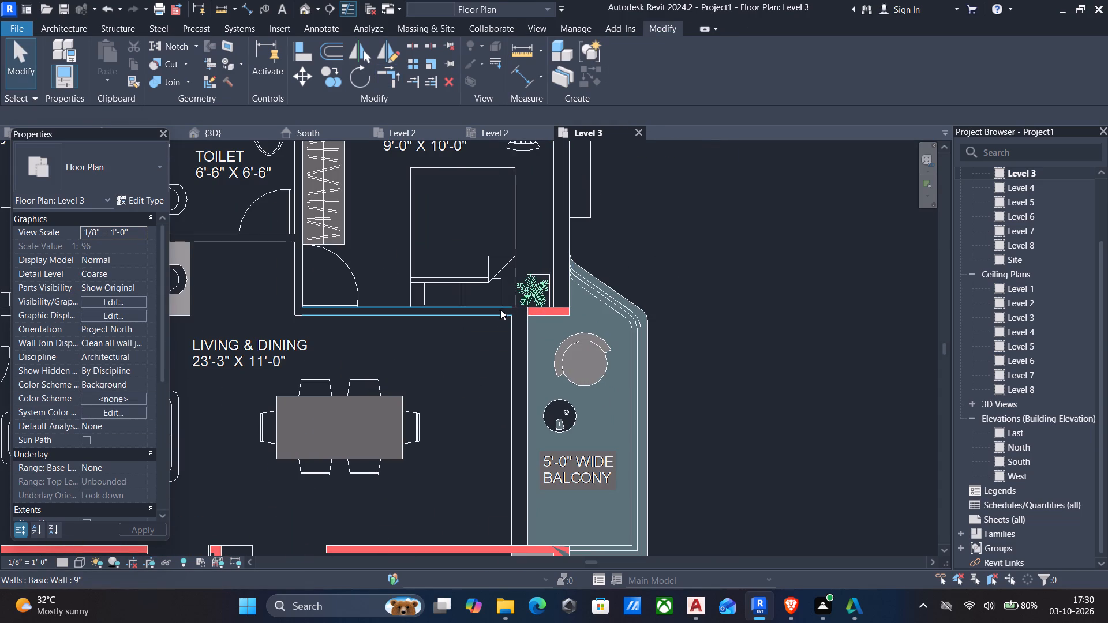
left_click(500, 309)
scroll(514, 309, "up", 3)
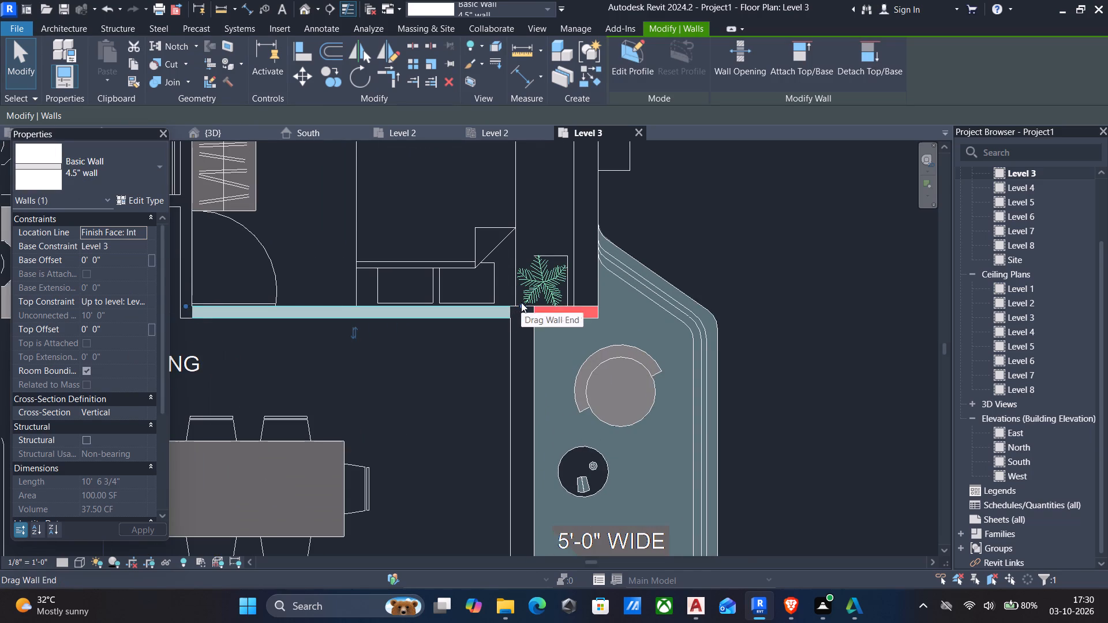
left_click_drag(521, 302, 605, 309)
scroll(521, 302, "up", 1)
key("Escape")
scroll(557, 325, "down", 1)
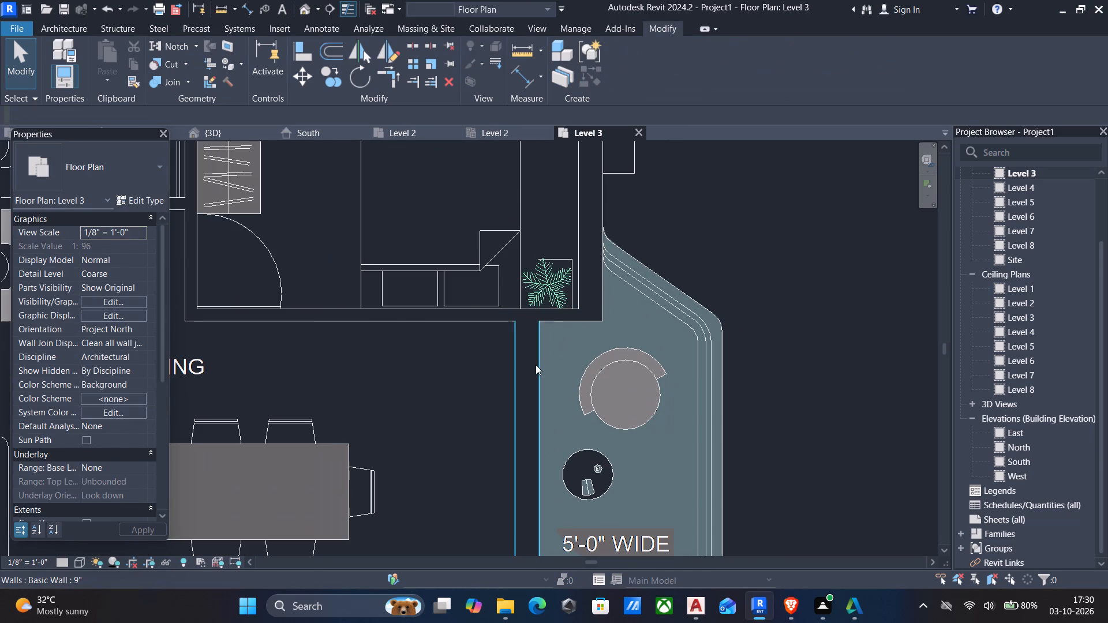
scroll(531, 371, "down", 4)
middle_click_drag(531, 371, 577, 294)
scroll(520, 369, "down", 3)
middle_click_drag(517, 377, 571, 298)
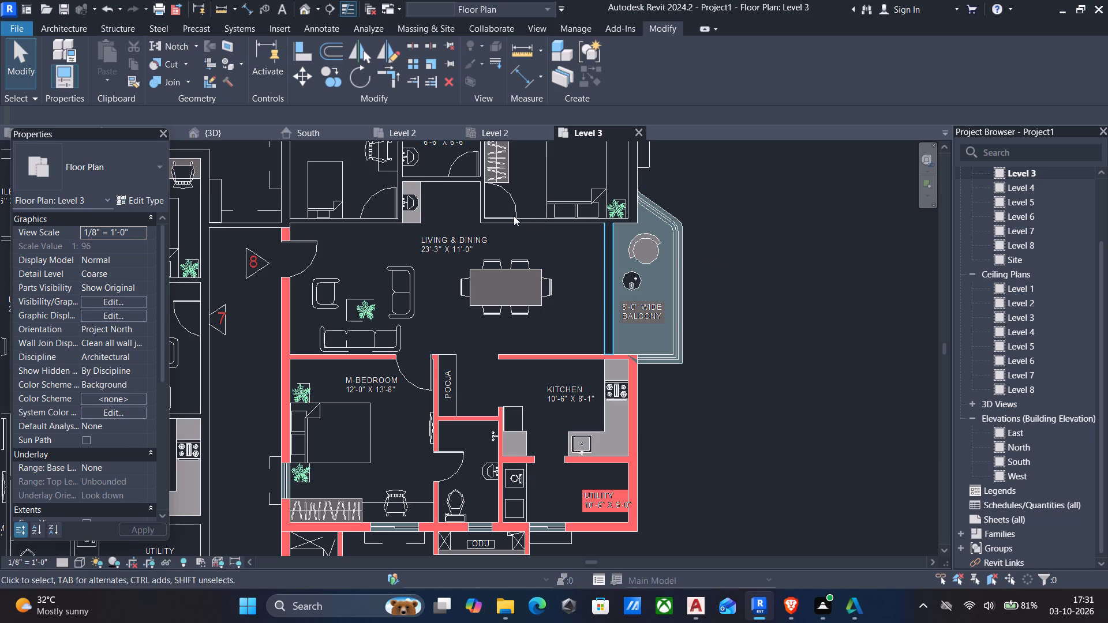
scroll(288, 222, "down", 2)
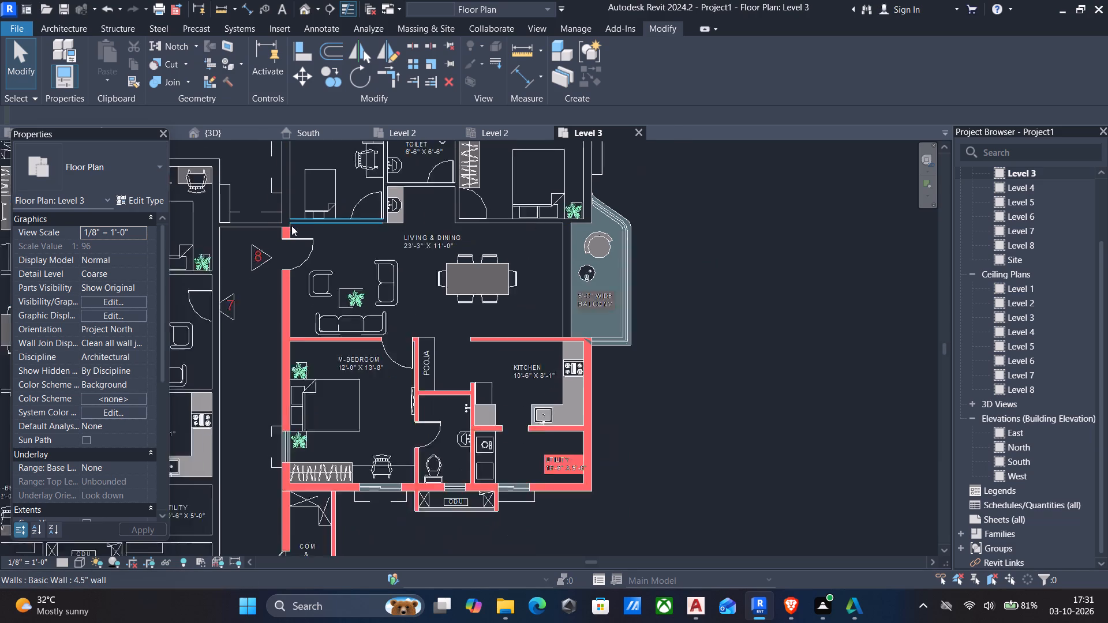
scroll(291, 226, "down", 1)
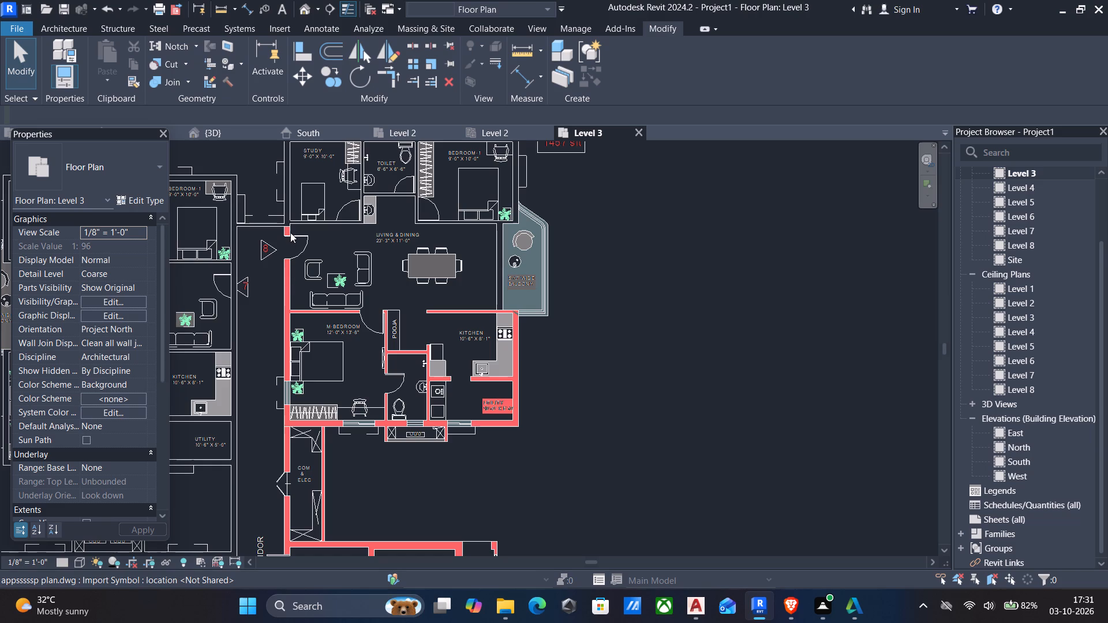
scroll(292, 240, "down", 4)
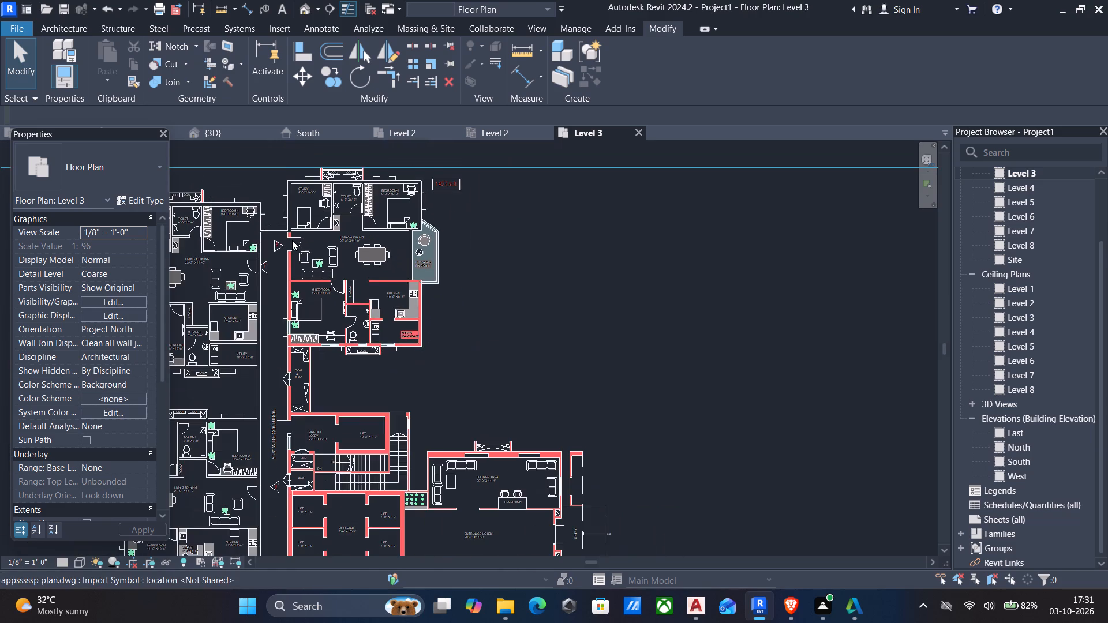
Place a 9" wall along the entrance side of Living & Dining, picking the plan line between the entrance door and M-Bedroom.
middle_click_drag(292, 240, 303, 254)
scroll(281, 242, "up", 1)
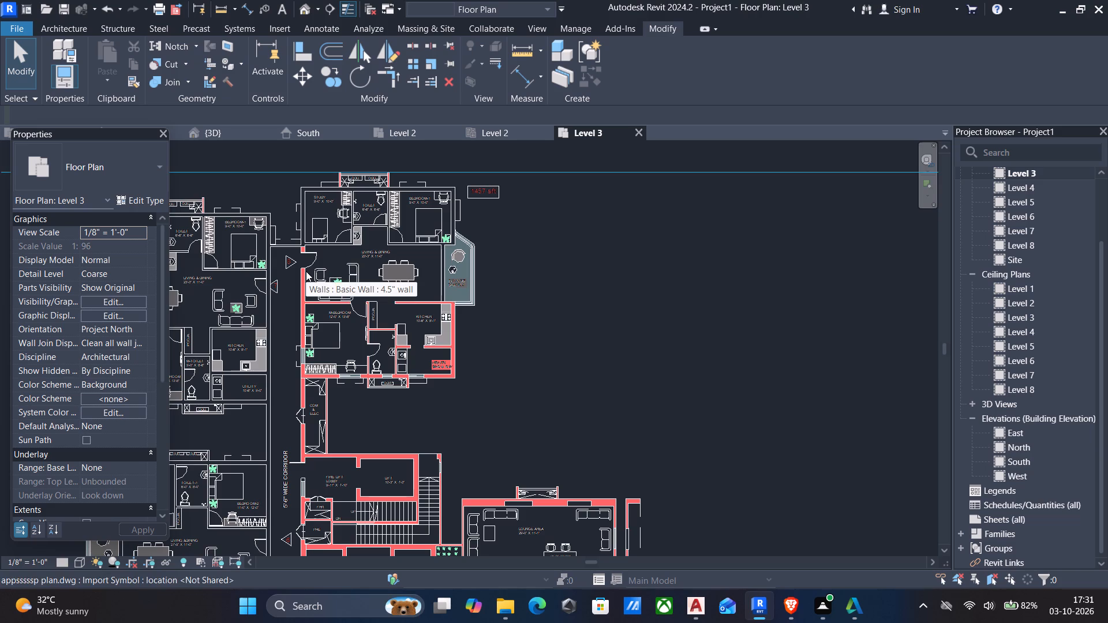
type("wa")
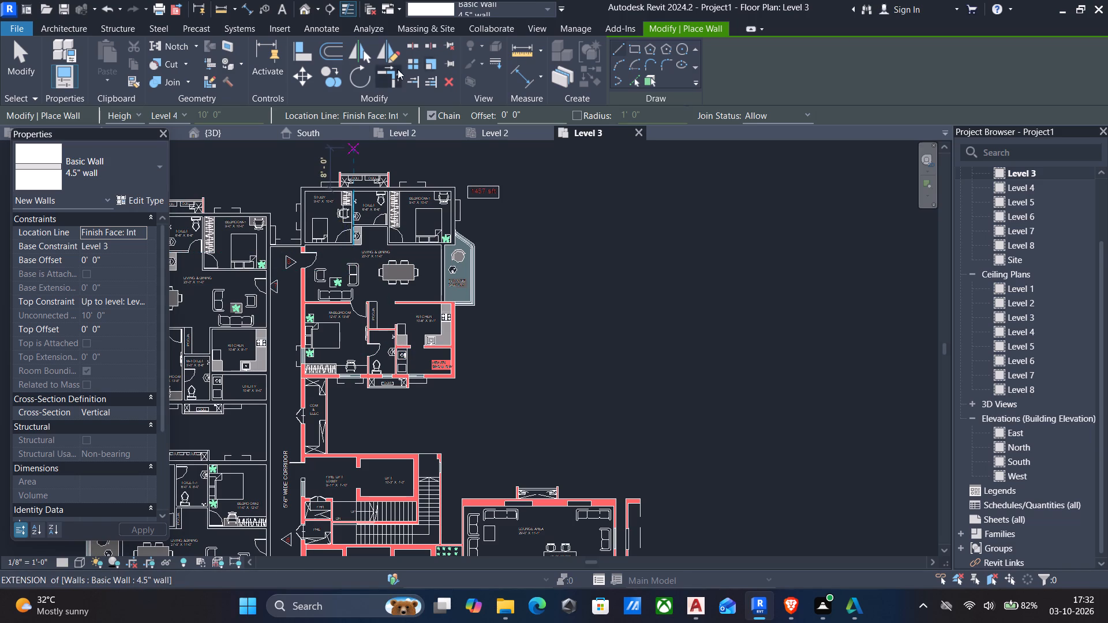
left_click(630, 83)
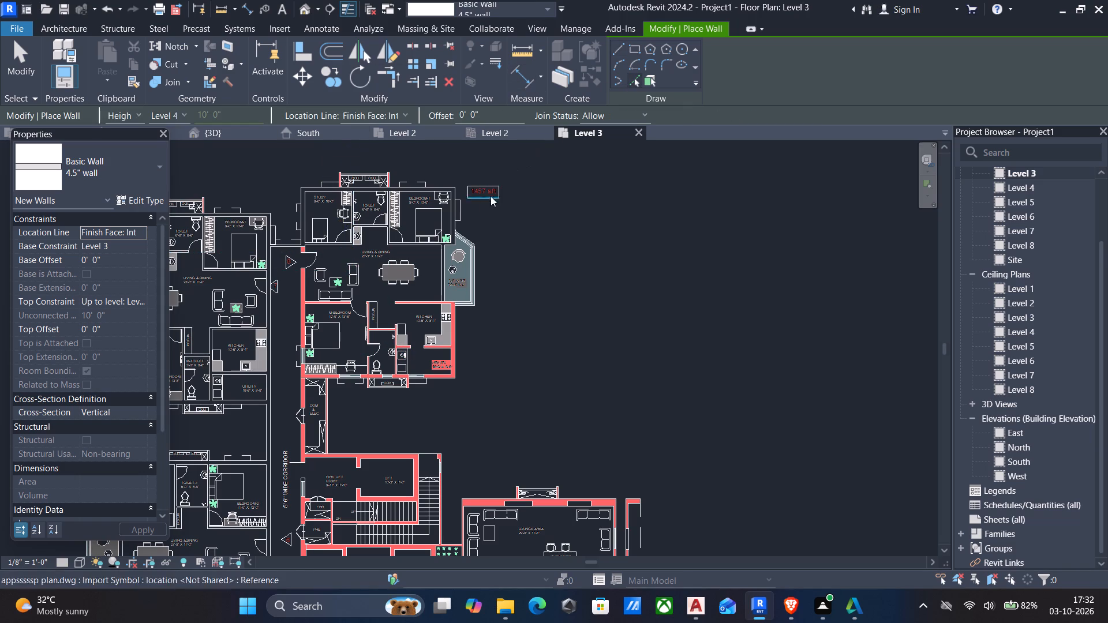
scroll(370, 252, "up", 3)
scroll(279, 285, "up", 5)
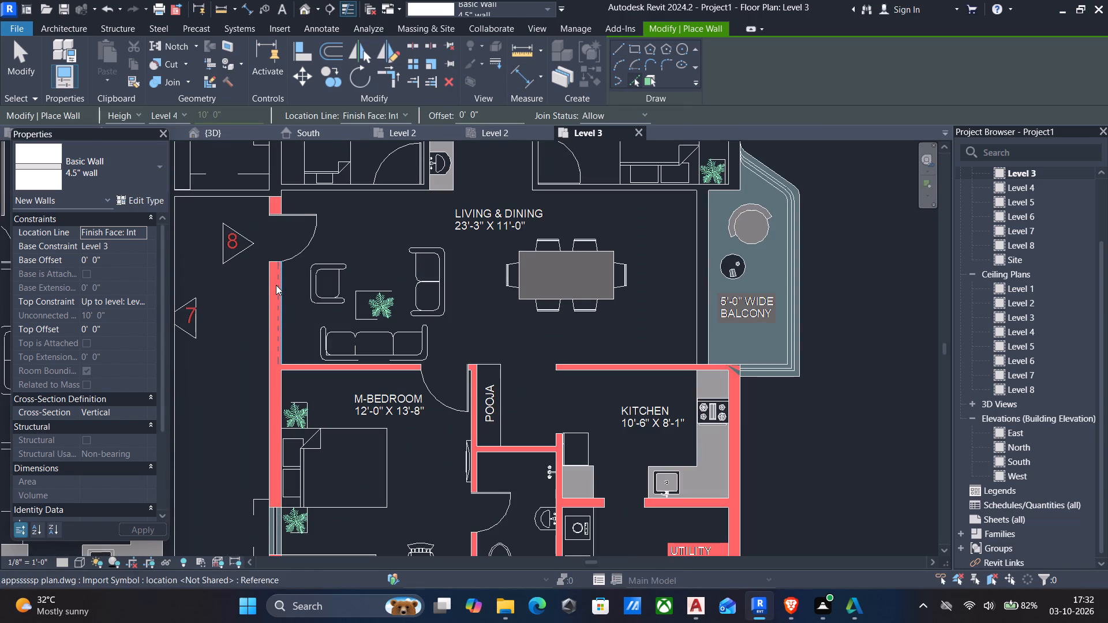
left_click(112, 174)
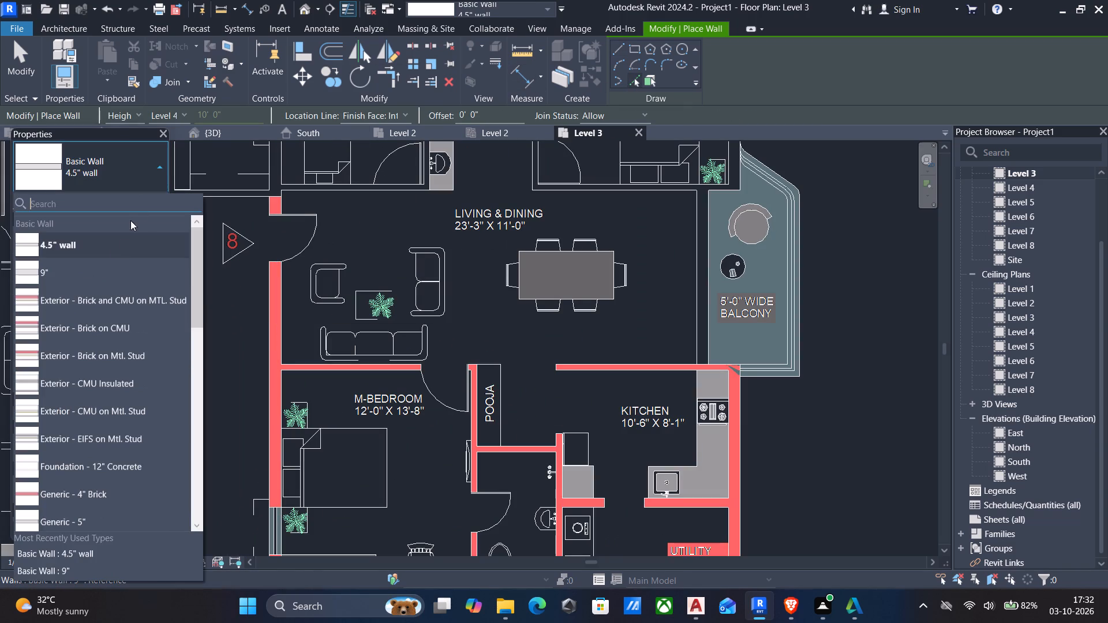
left_click(99, 274)
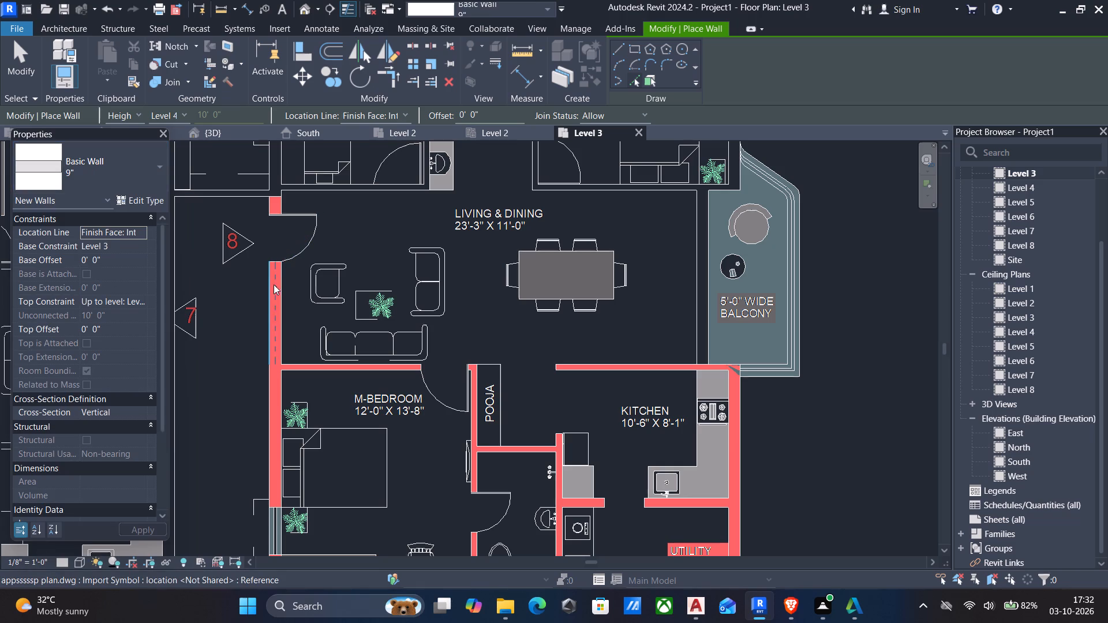
left_click(272, 287)
scroll(271, 257, "down", 3)
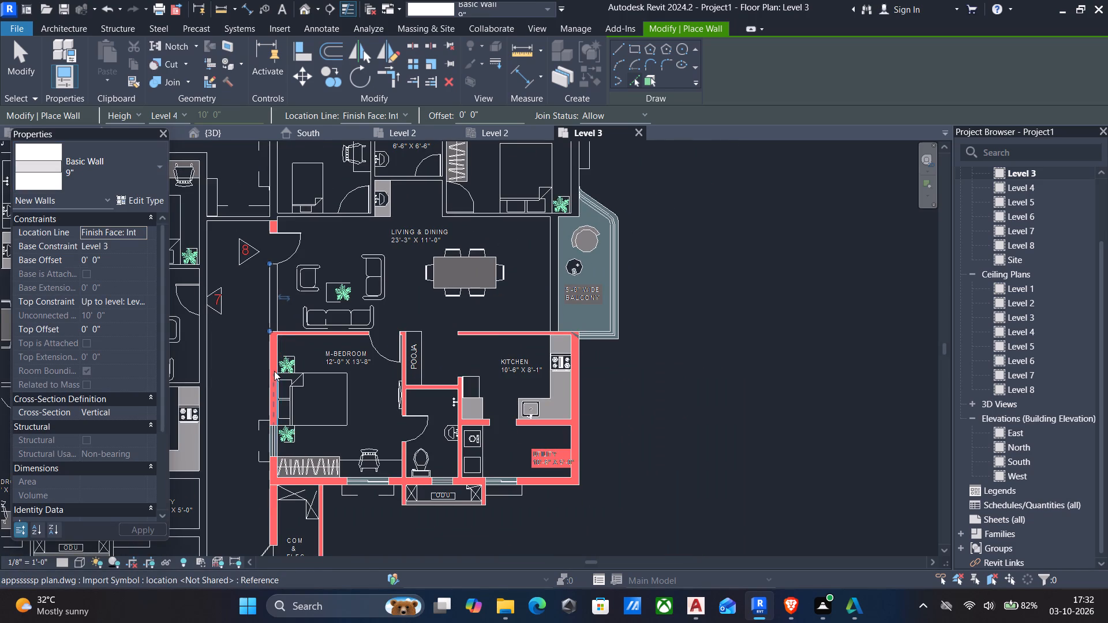
Place 9" walls on the plan lines of M-Bedroom's outer side beside COM & ELEC and the Kitchen's outer side.
middle_click_drag(274, 371, 284, 311)
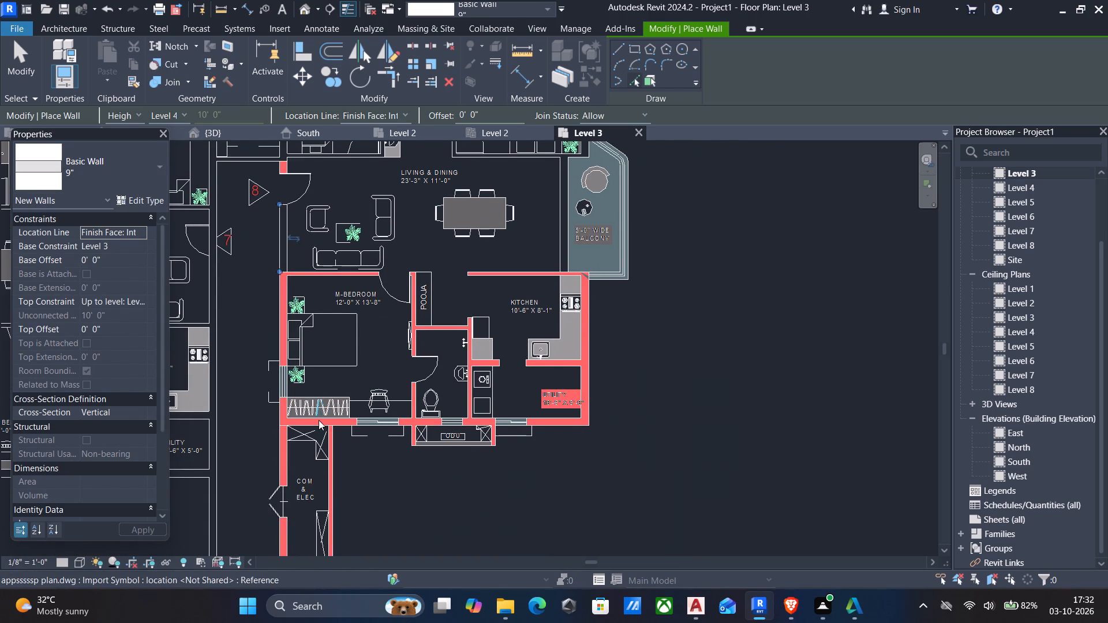
scroll(341, 416, "up", 3)
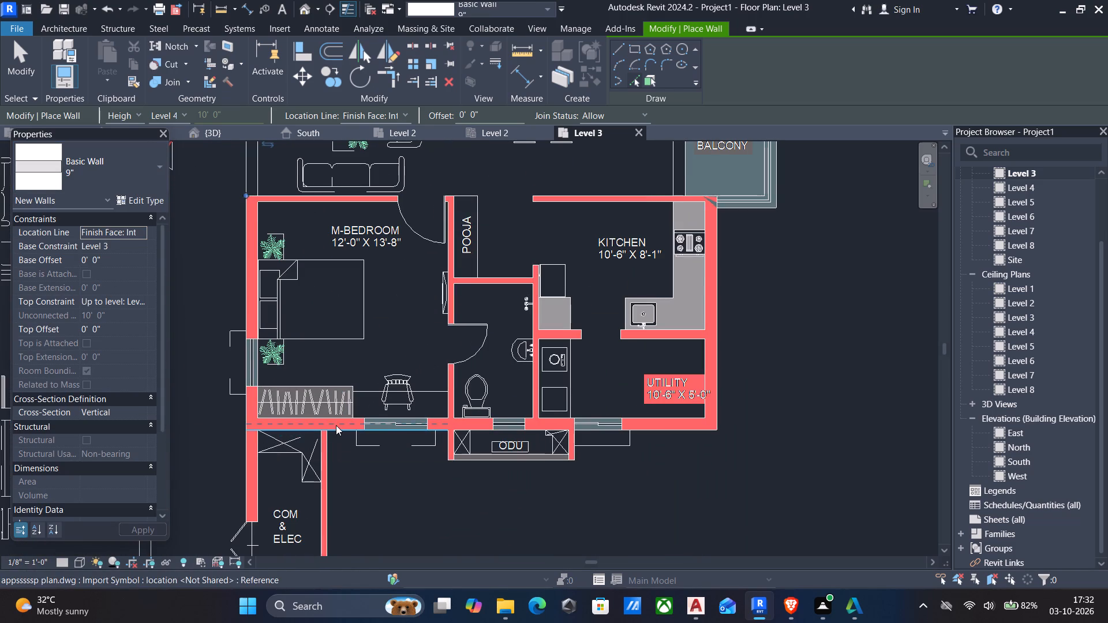
left_click(336, 425)
scroll(357, 420, "down", 3)
left_click(602, 327)
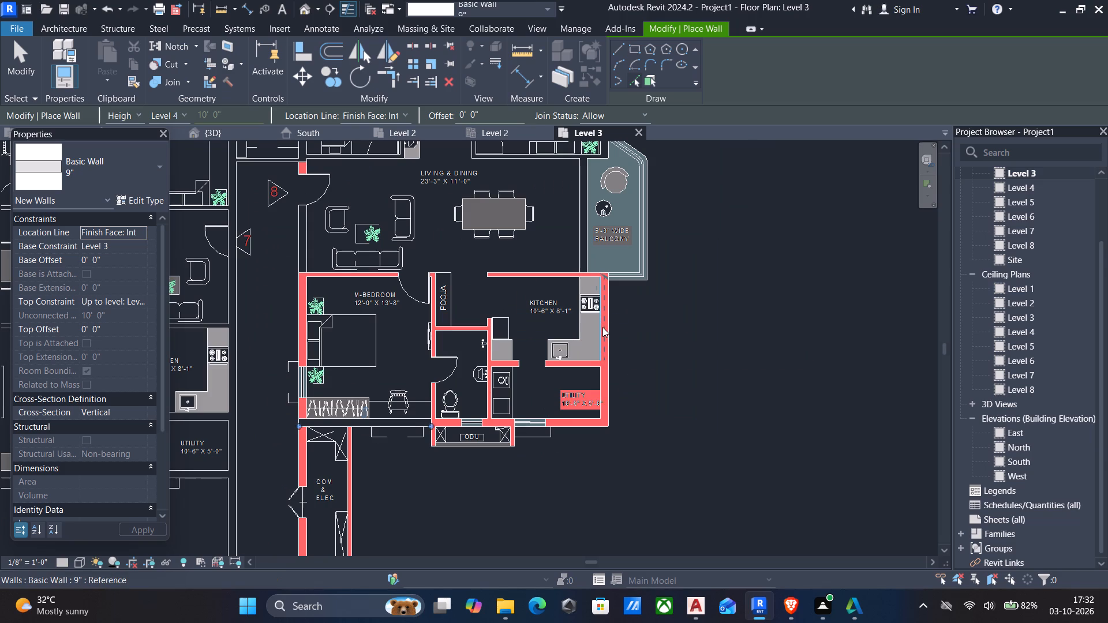
key("Escape")
key("Escape")
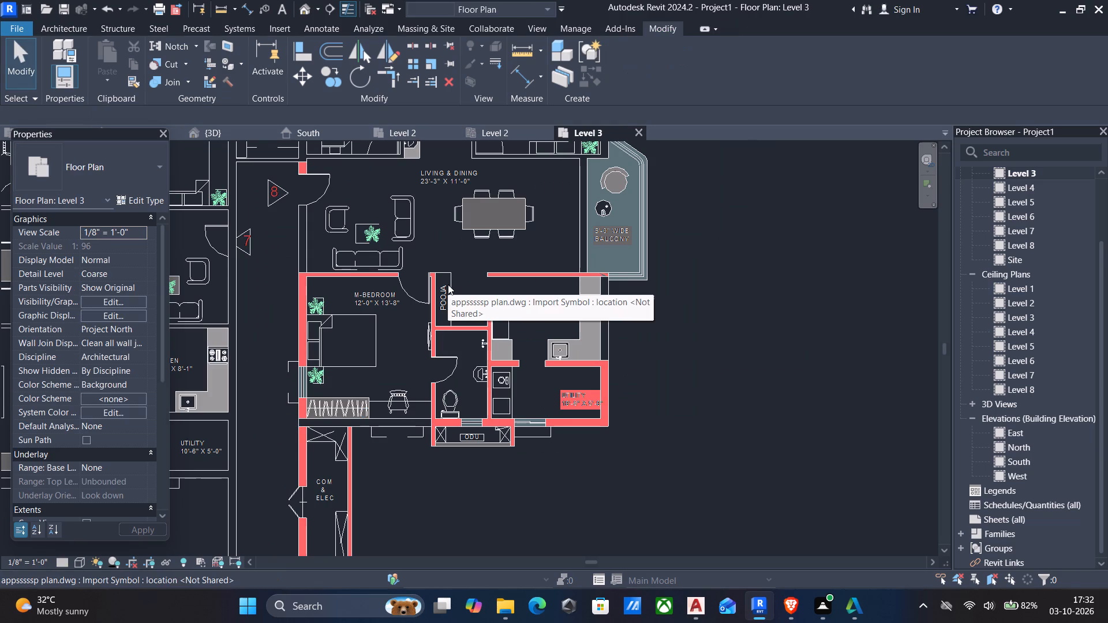
Trim the M-Bedroom outer wall to corners with the entrance-side wall and the Kitchen's outer wall.
type("tr")
left_click(364, 420)
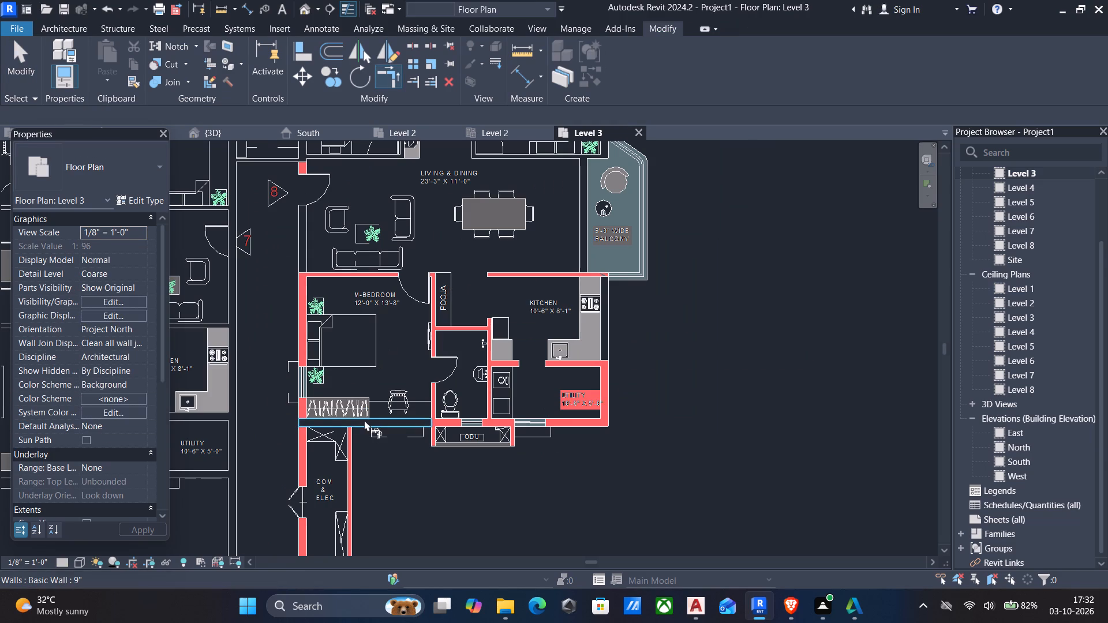
left_click(305, 261)
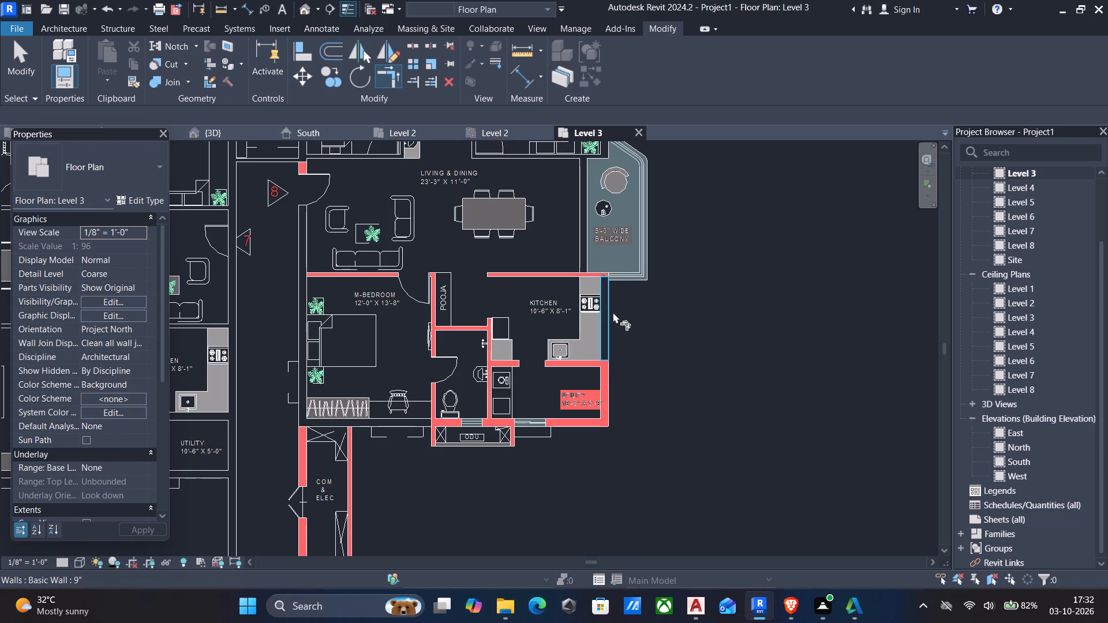
left_click(607, 316)
left_click(392, 420)
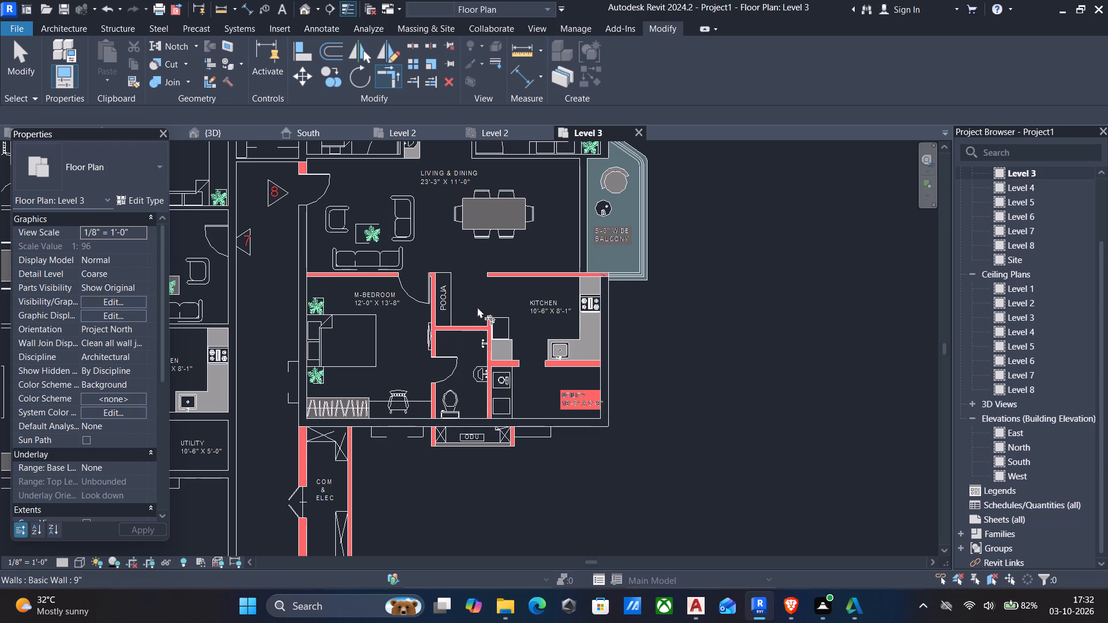
key("Escape")
Extend the entrance-side 9" wall across the unit 8 entrance door opening toward the Study wall.
scroll(498, 269, "down", 2)
middle_click_drag(498, 269, 555, 388)
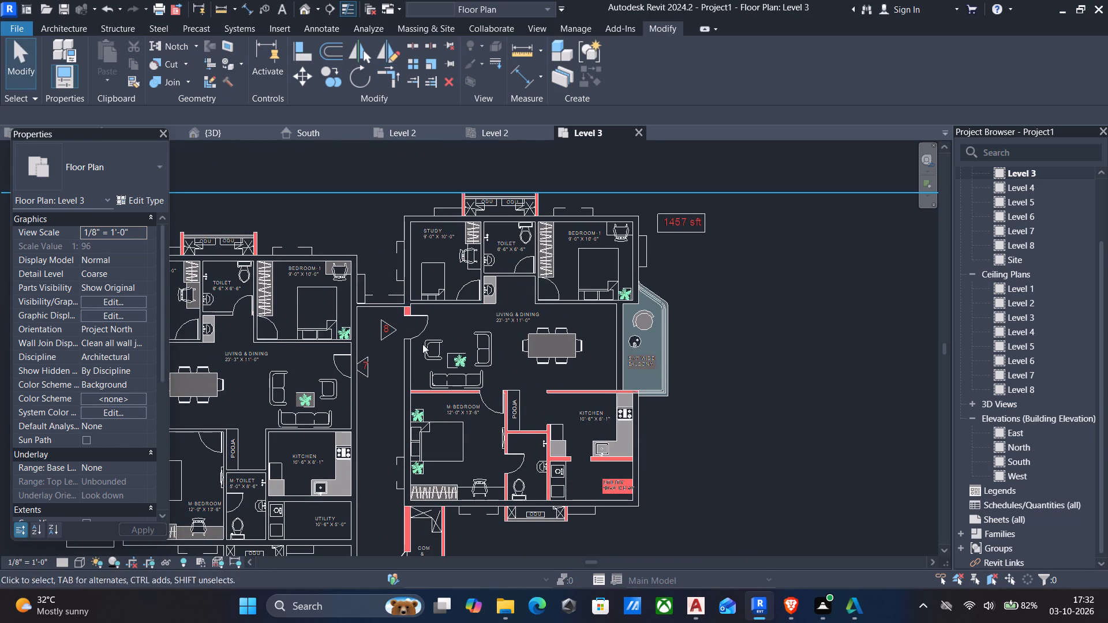
left_click(409, 352)
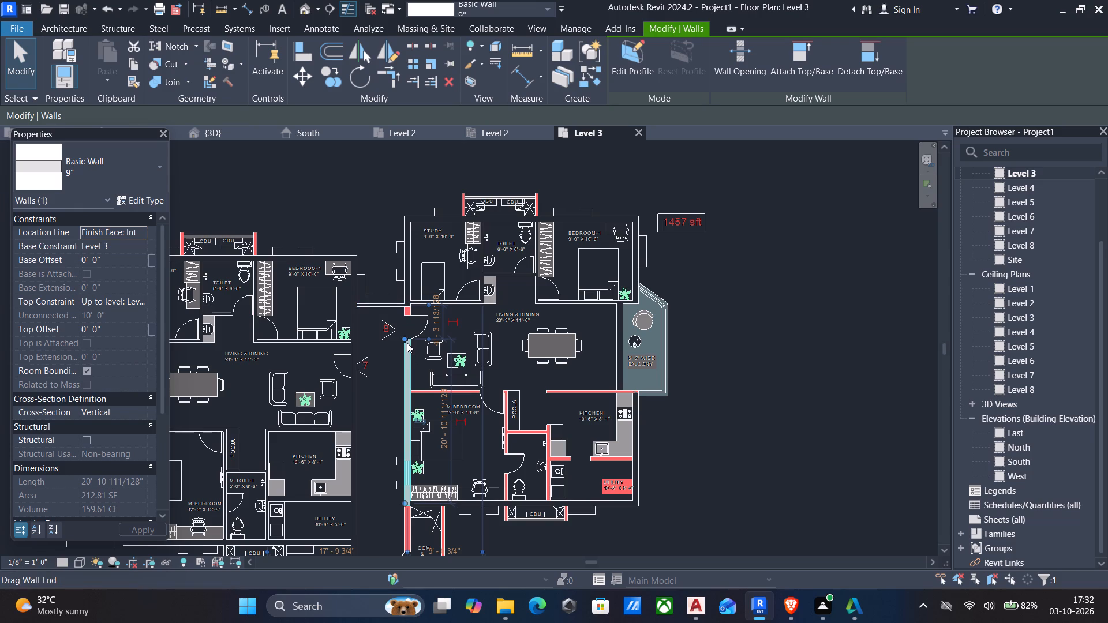
left_click_drag(402, 337, 406, 312)
key("Escape")
scroll(420, 337, "down", 2)
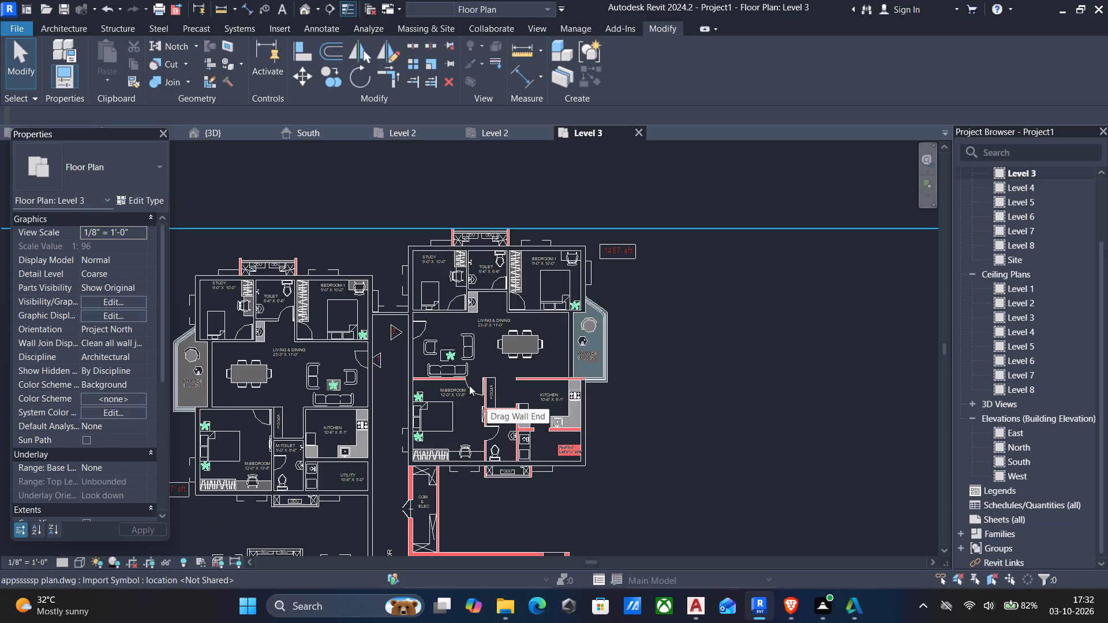
Place a 4.5" wall between Kitchen and Living & Dining, picking its plan line.
type("wa")
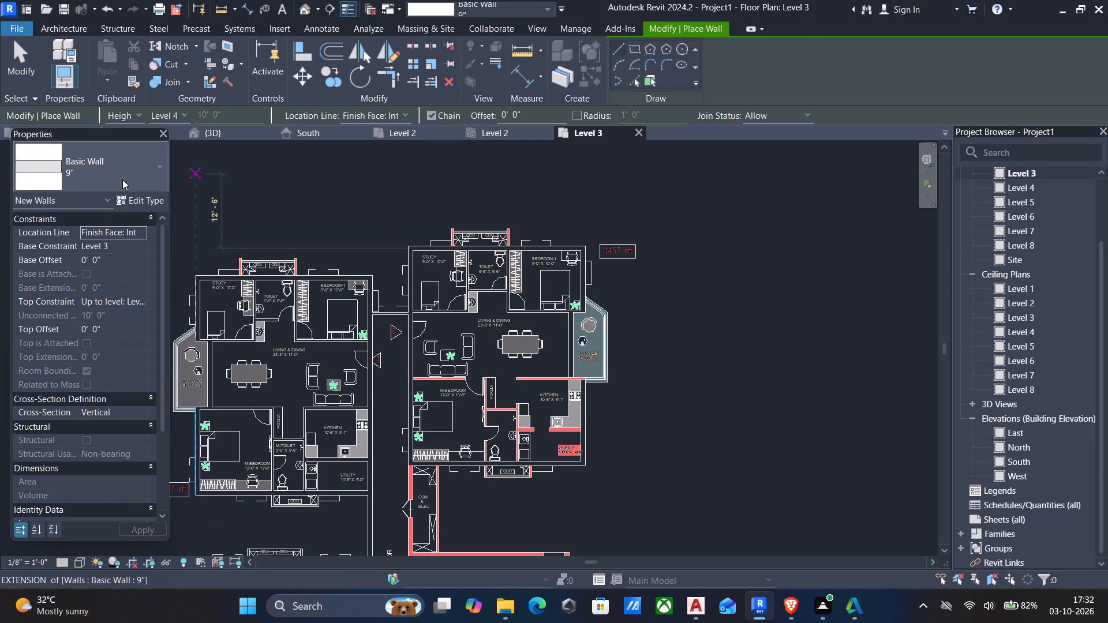
left_click(122, 179)
scroll(99, 256, "up", 4)
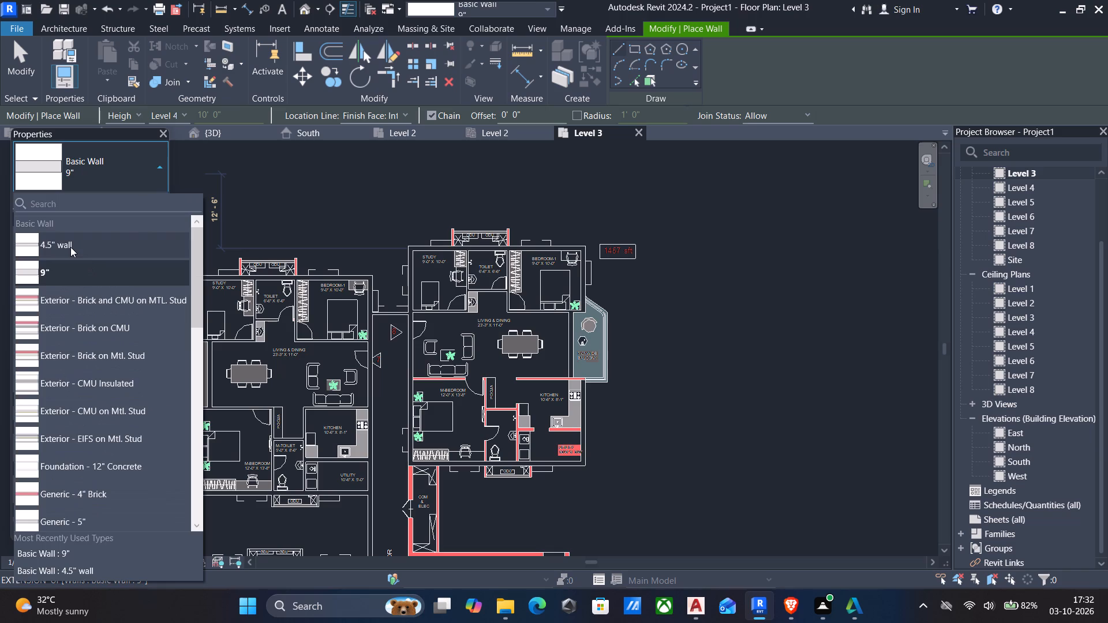
left_click(70, 247)
scroll(525, 336, "up", 4)
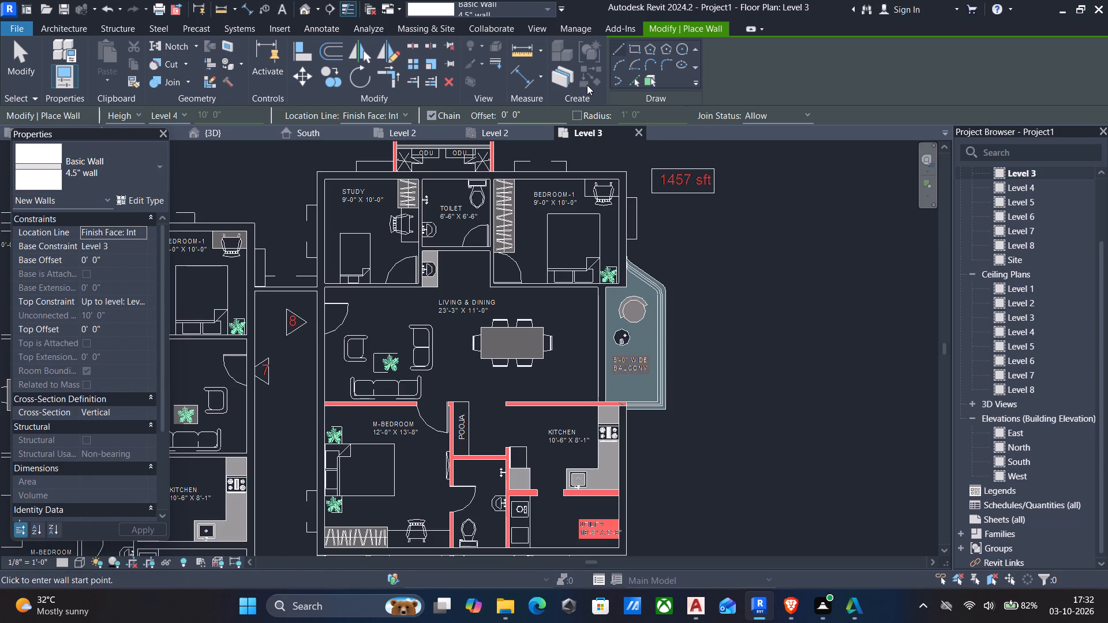
left_click(634, 81)
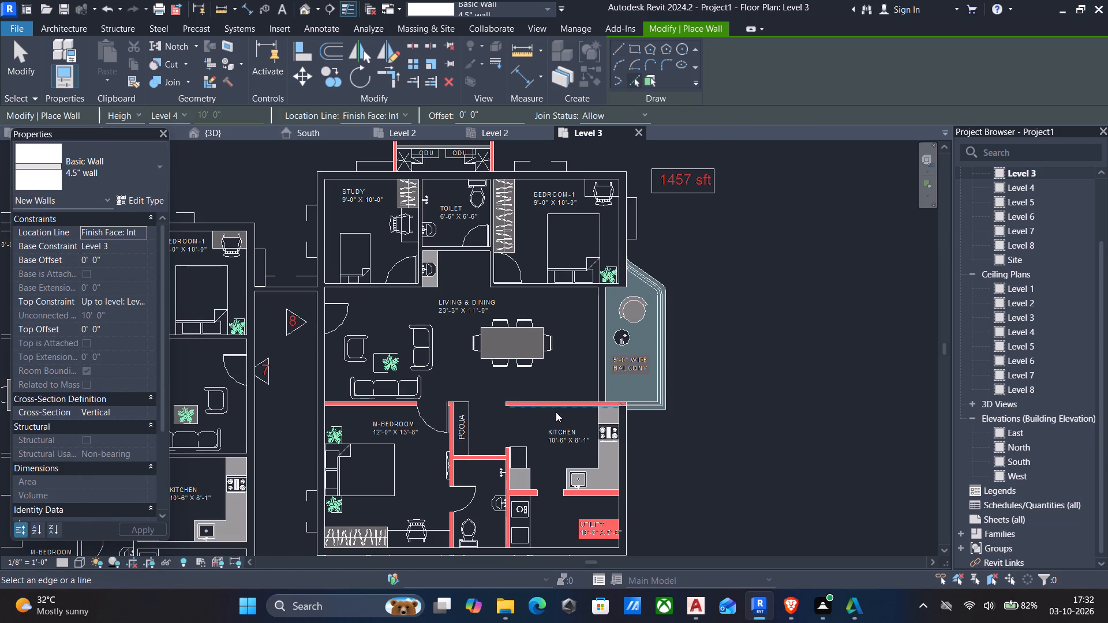
scroll(549, 403, "up", 3)
left_click(534, 403)
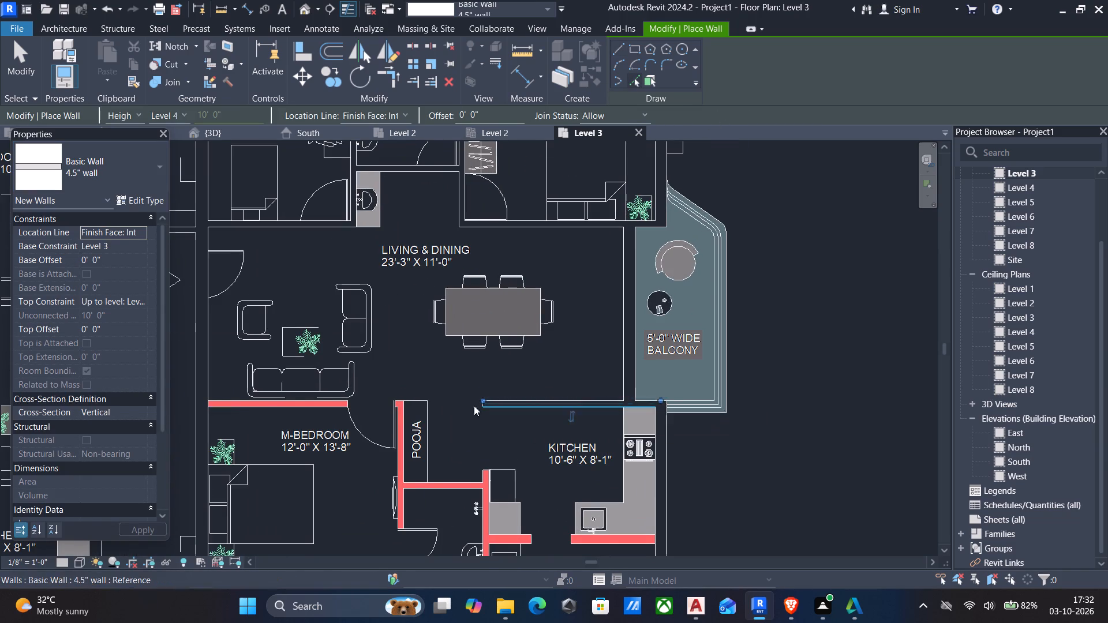
Place 4.5" walls between M-Bedroom and Living & Dining and between M-Bedroom and Pooja, picking their plan lines.
scroll(391, 409, "down", 2)
middle_click_drag(414, 437, 459, 358)
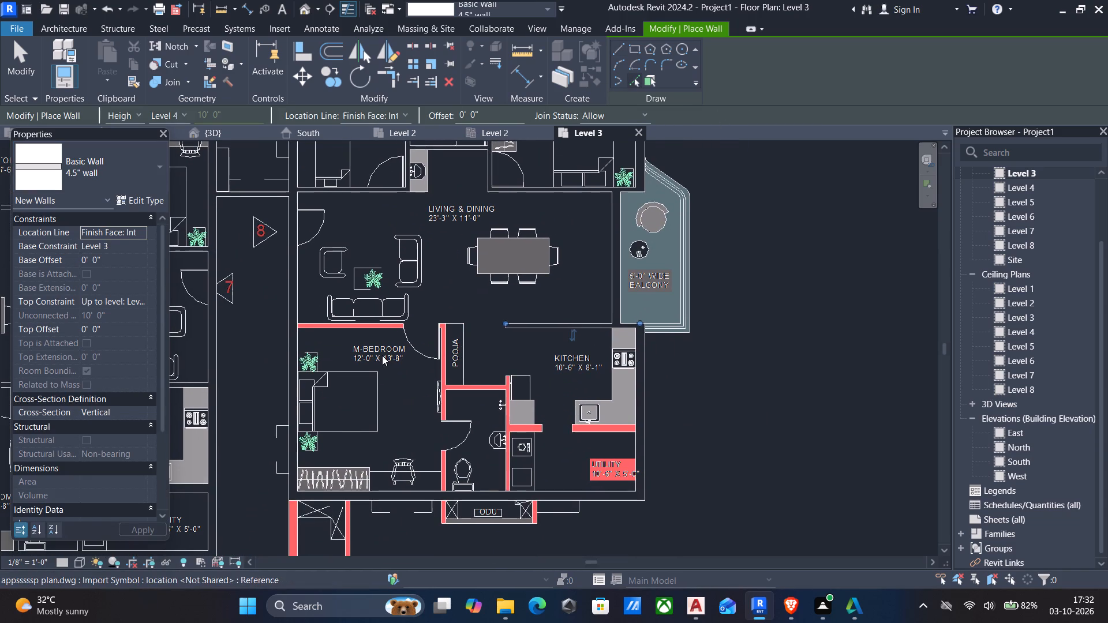
left_click(355, 327)
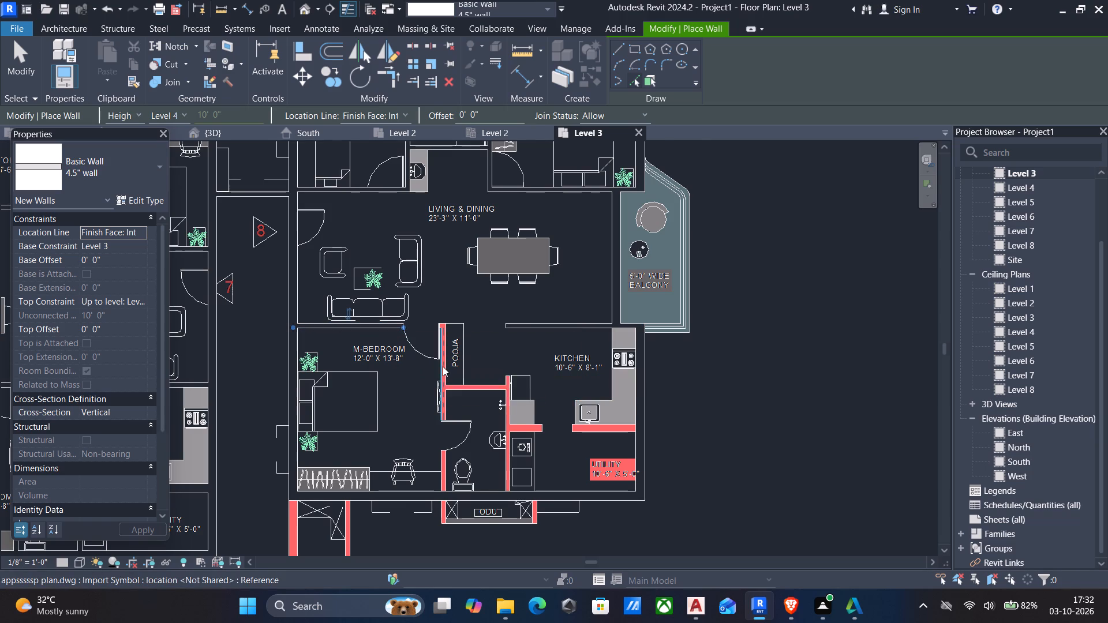
scroll(443, 366, "up", 3)
left_click(443, 366)
scroll(443, 366, "down", 4)
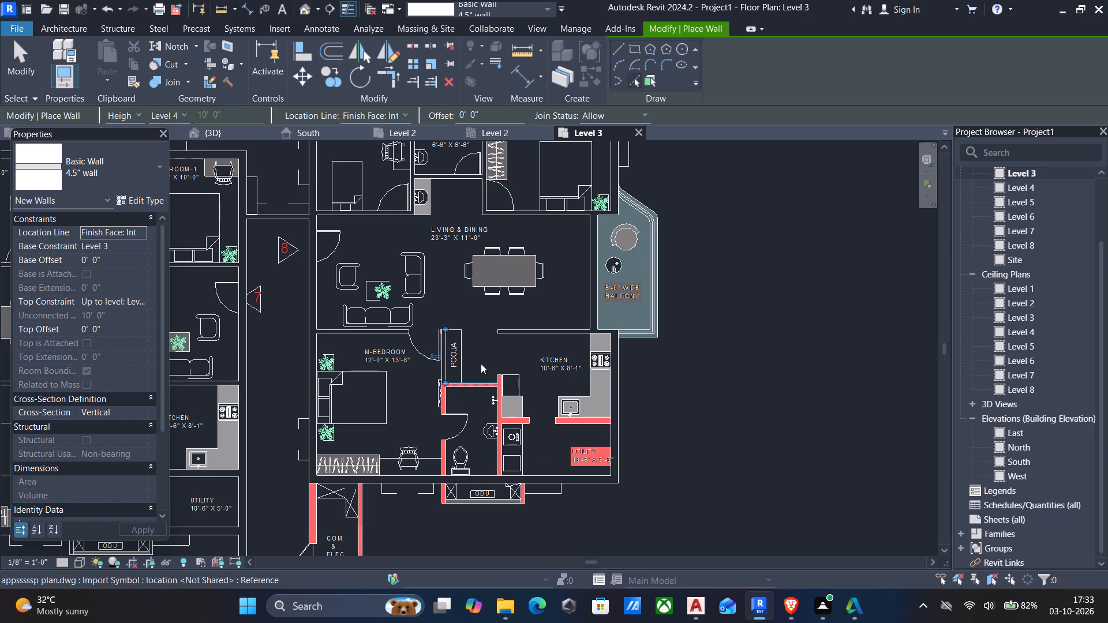
key("Escape")
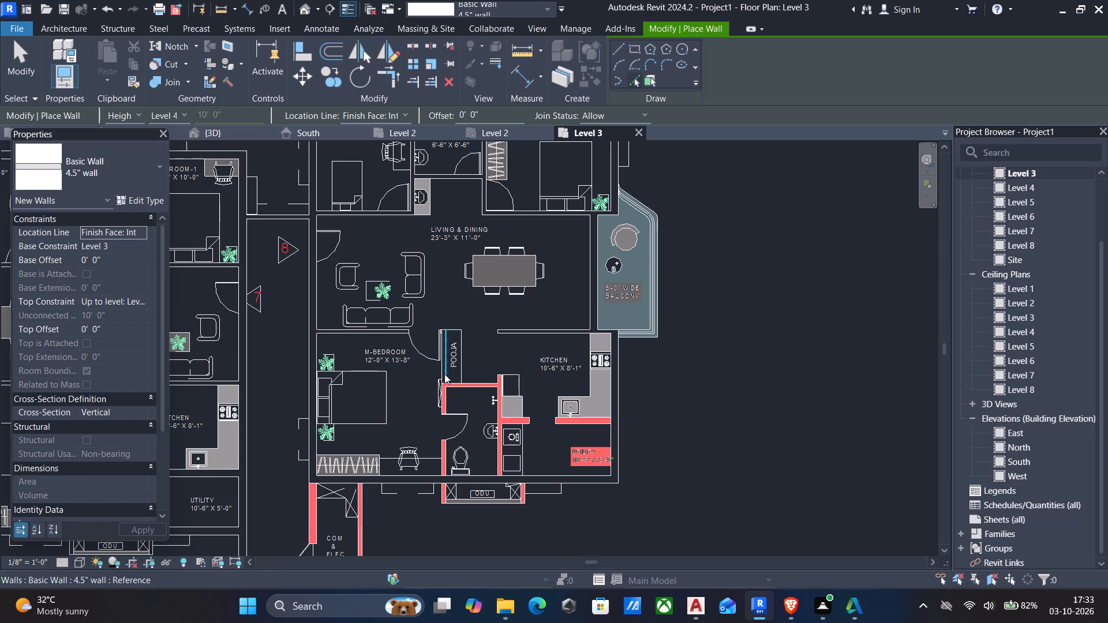
key("Escape")
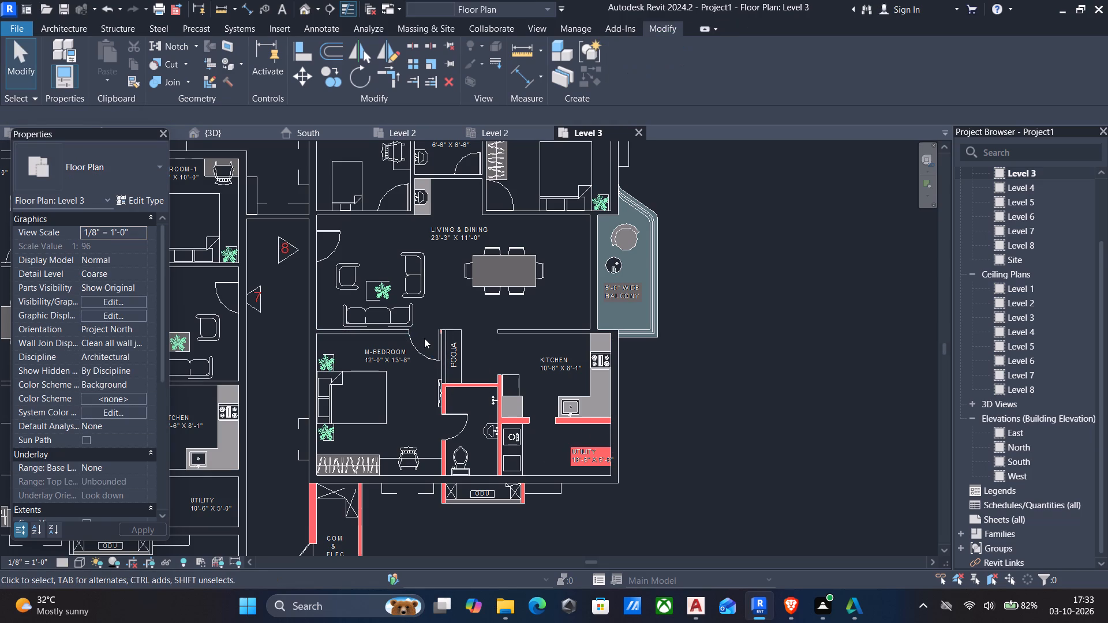
Trim the M-Bedroom and Living wall to a corner with the Pooja wall, extending it across the bedroom door opening.
type("tr")
left_click(384, 329)
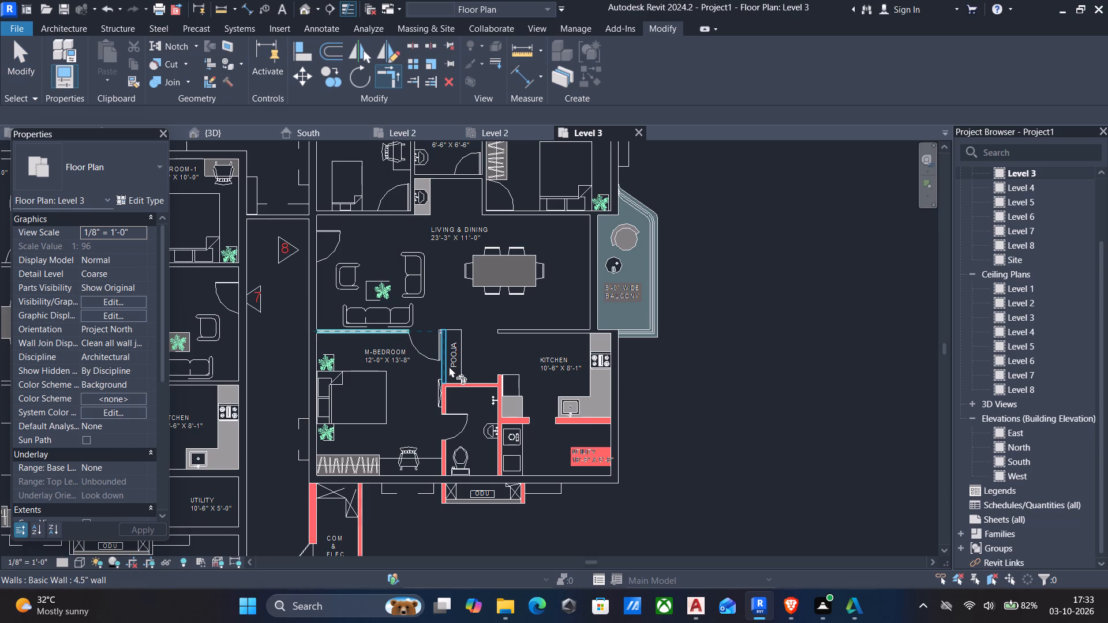
left_click(446, 370)
key("Escape")
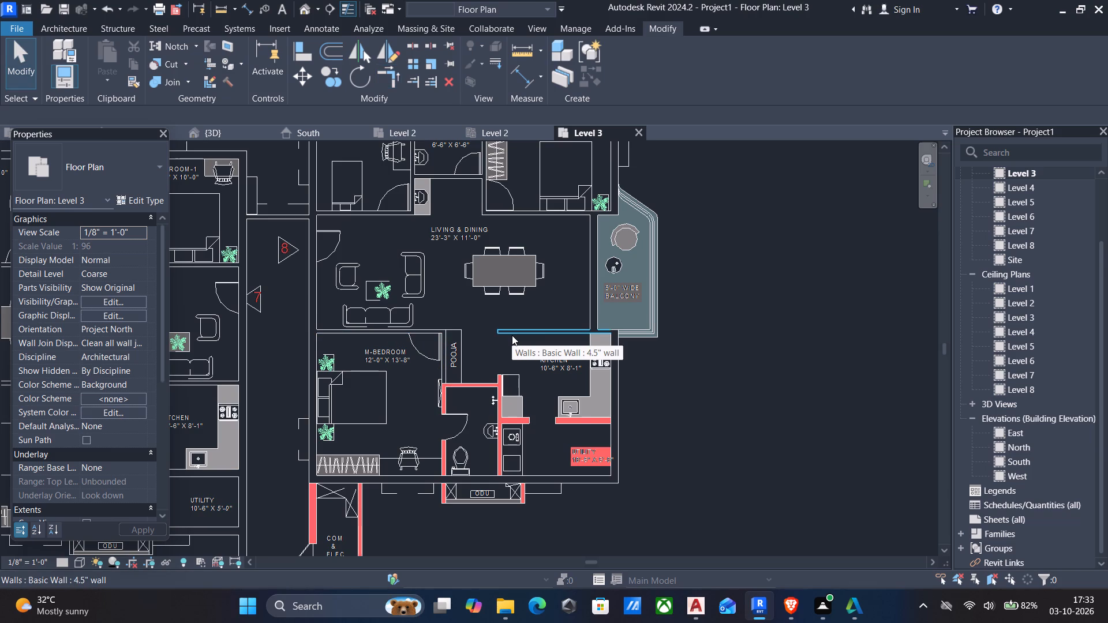
Place 4.5" walls beside the M-Bedroom toilet door opening and between that toilet and the Utility, picking their plan lines.
key("w")
key("a")
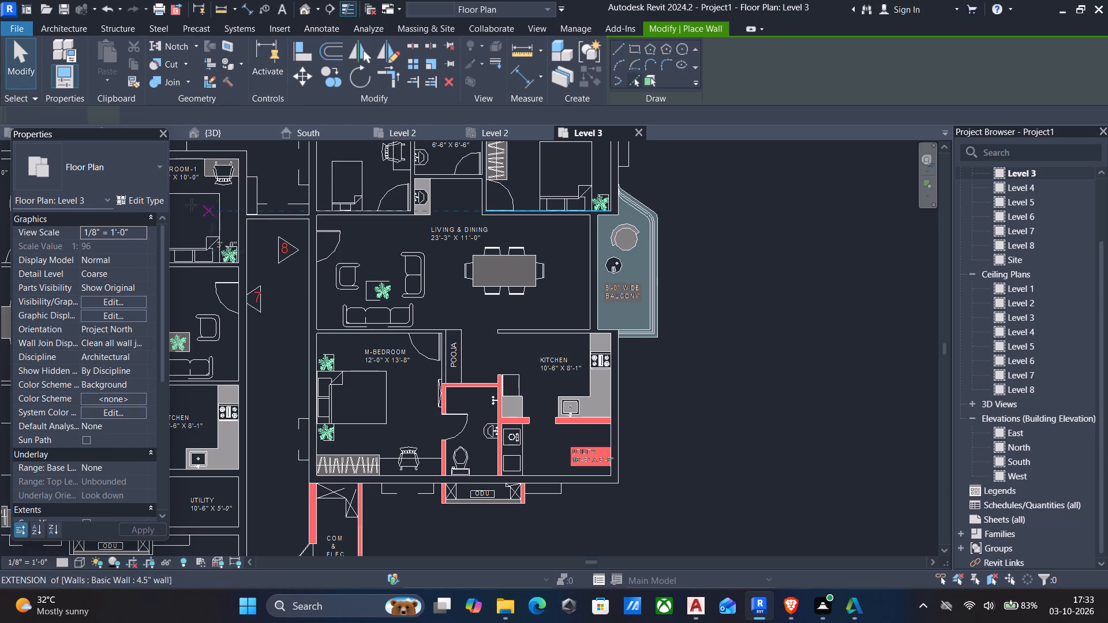
left_click(638, 82)
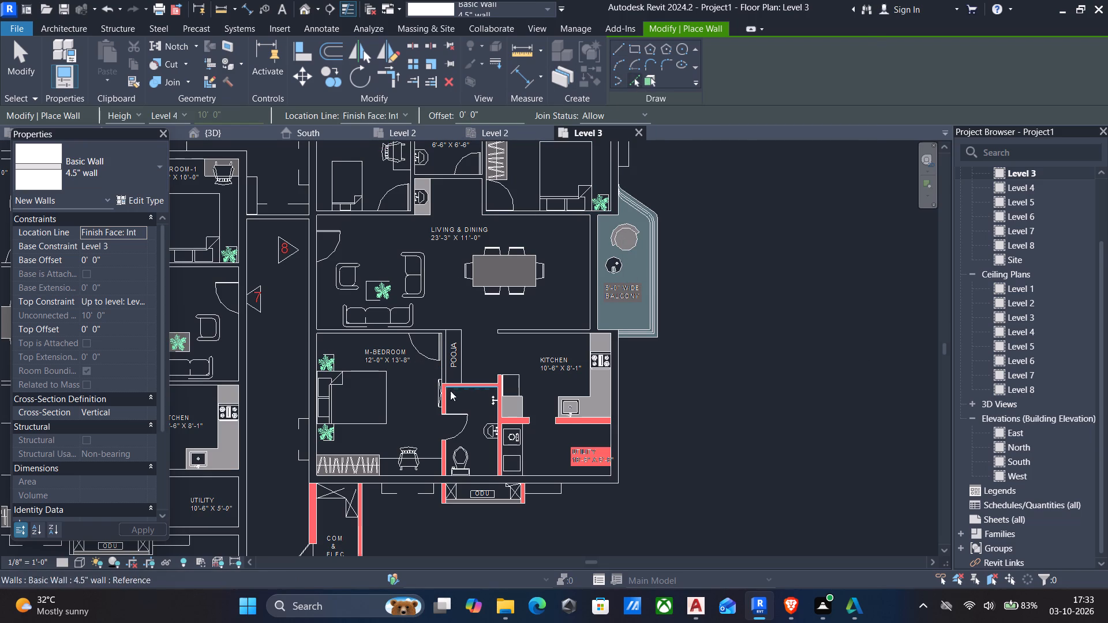
scroll(445, 393, "up", 4)
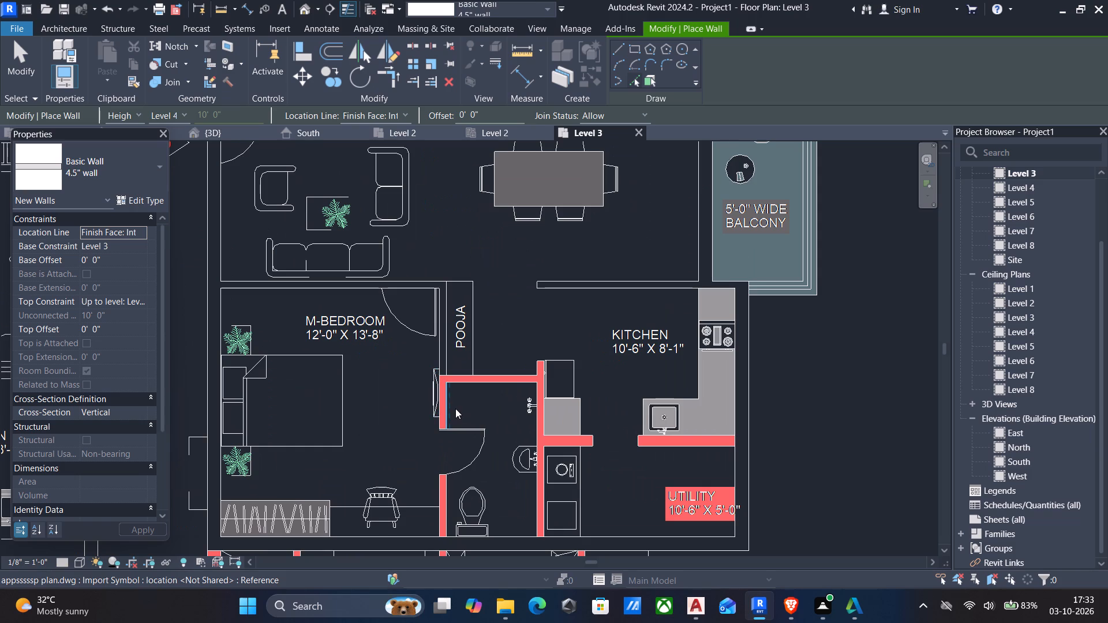
left_click(446, 410)
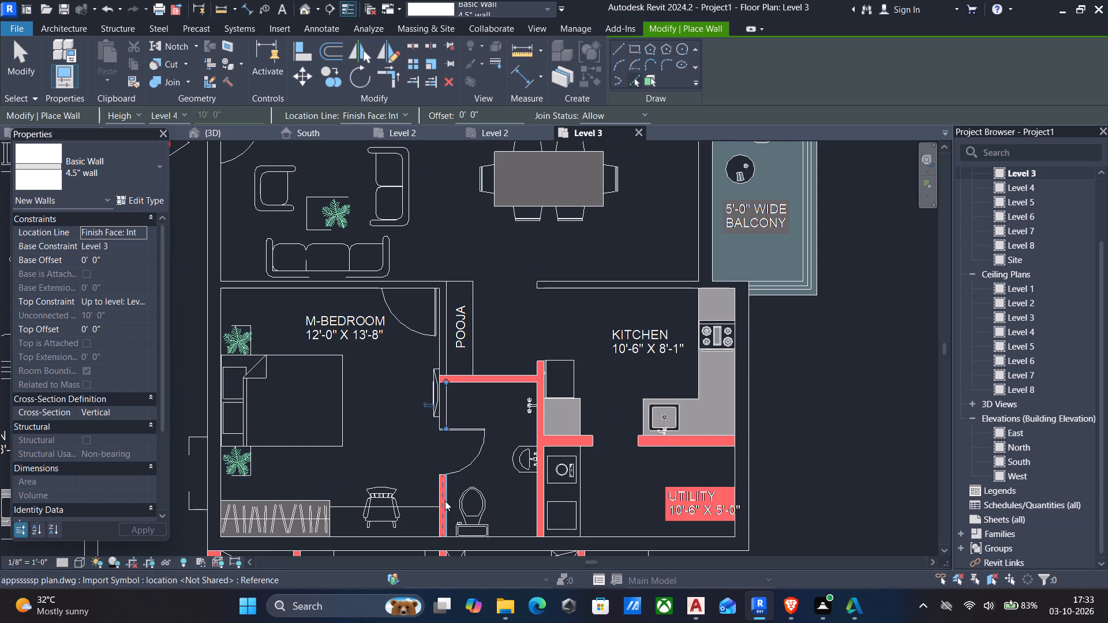
left_click(445, 501)
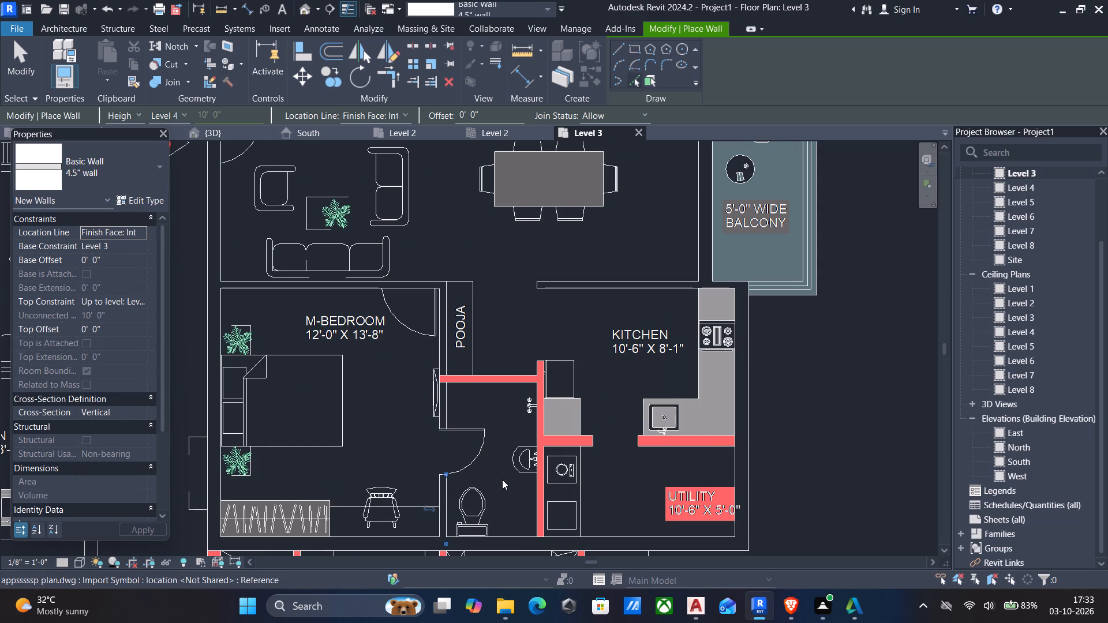
left_click(541, 449)
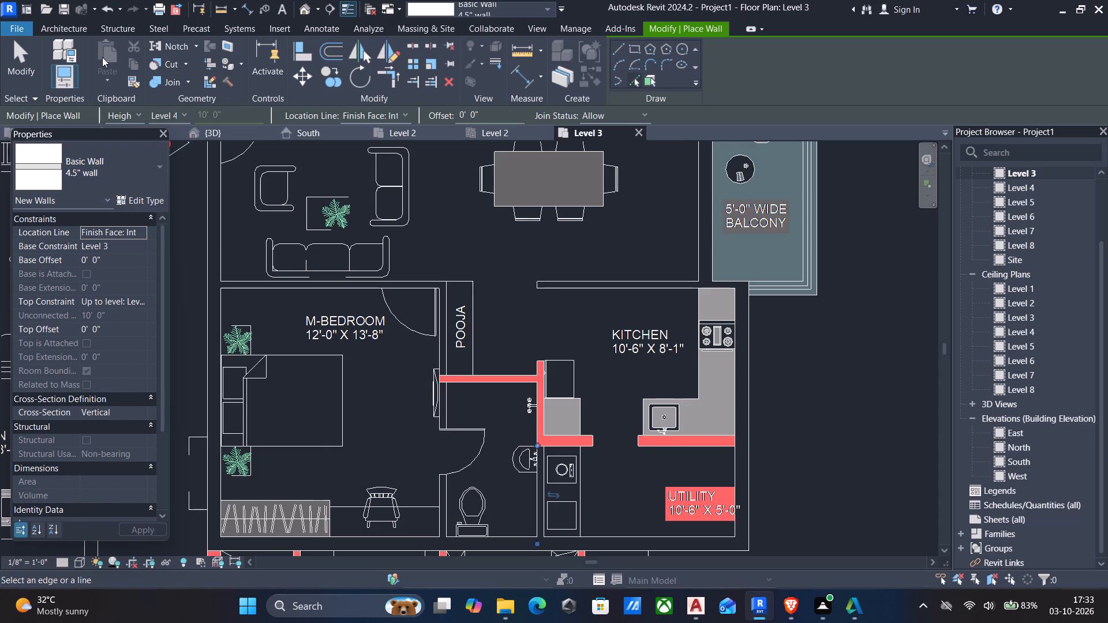
Place a 9" wall between Kitchen and Utility on the sink side of the door opening, picking its plan line.
left_click(120, 172)
scroll(88, 310, "up", 5)
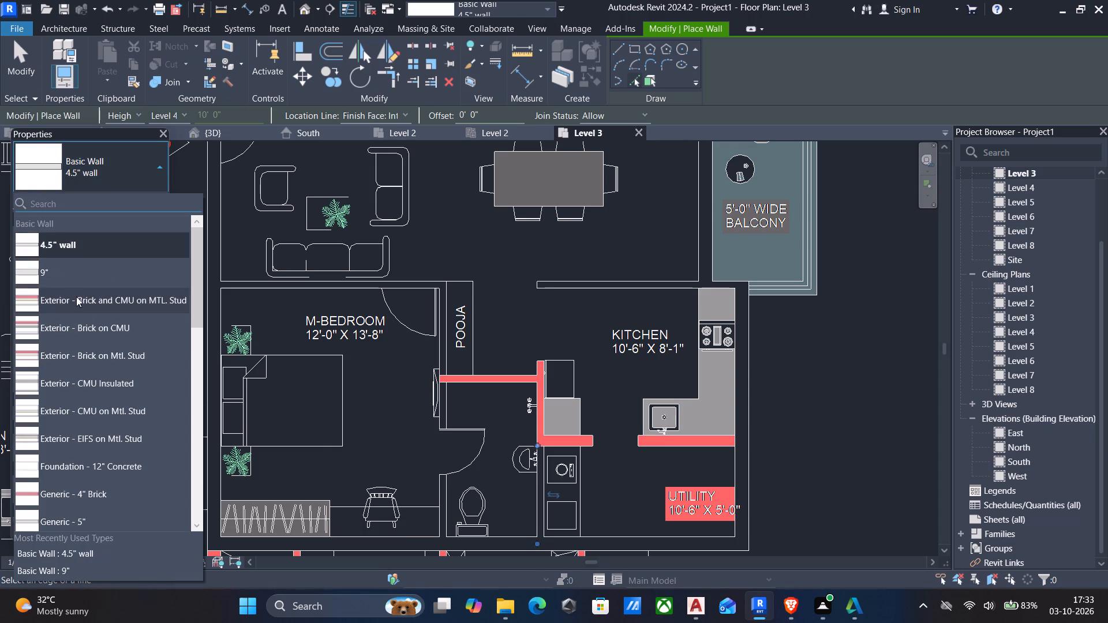
left_click(68, 279)
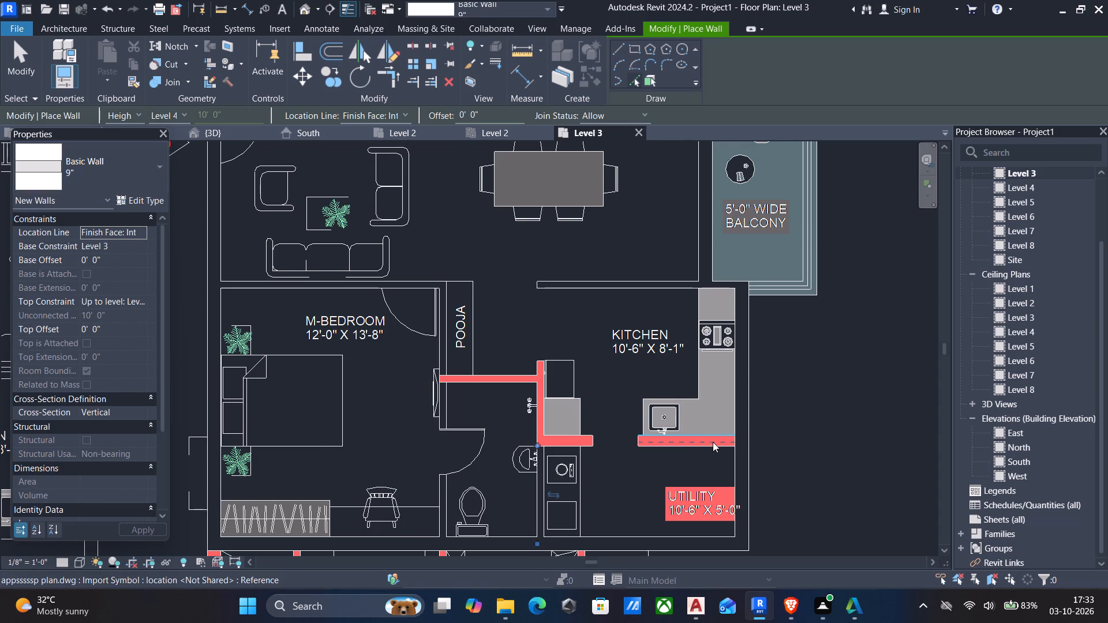
scroll(713, 442, "up", 3)
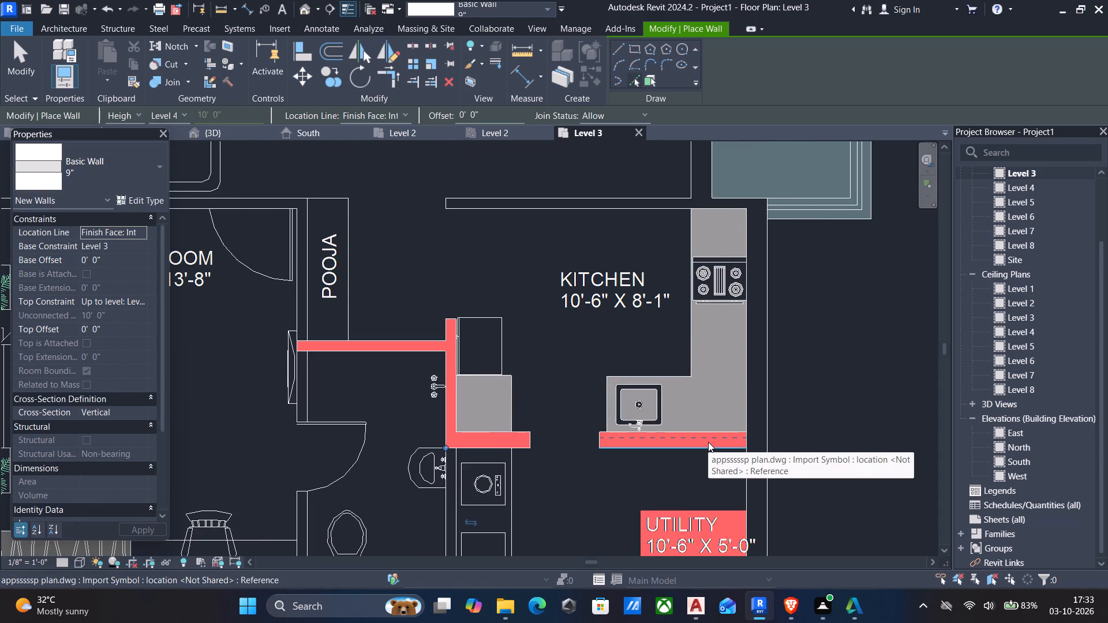
left_click(708, 442)
scroll(708, 442, "up", 1)
scroll(555, 449, "down", 3)
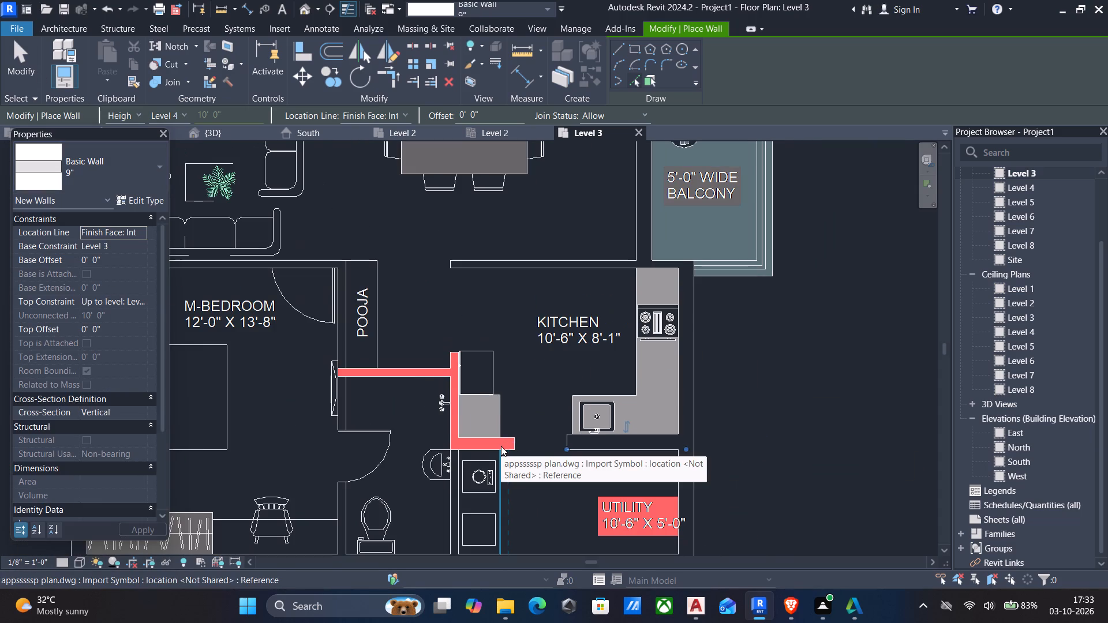
key("Escape")
middle_click_drag(510, 448, 511, 417)
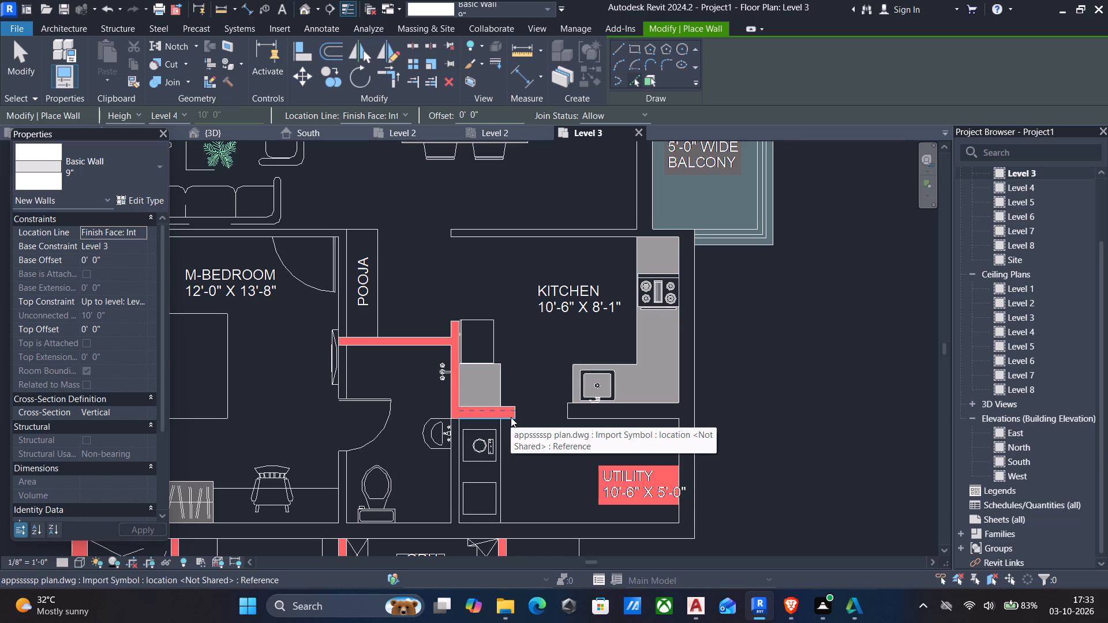
key("Escape")
Extend the 4.5" wall between toilet and Utility past the Kitchen counter to the end of its plan line.
middle_click_drag(370, 394, 406, 313)
scroll(410, 264, "up", 1)
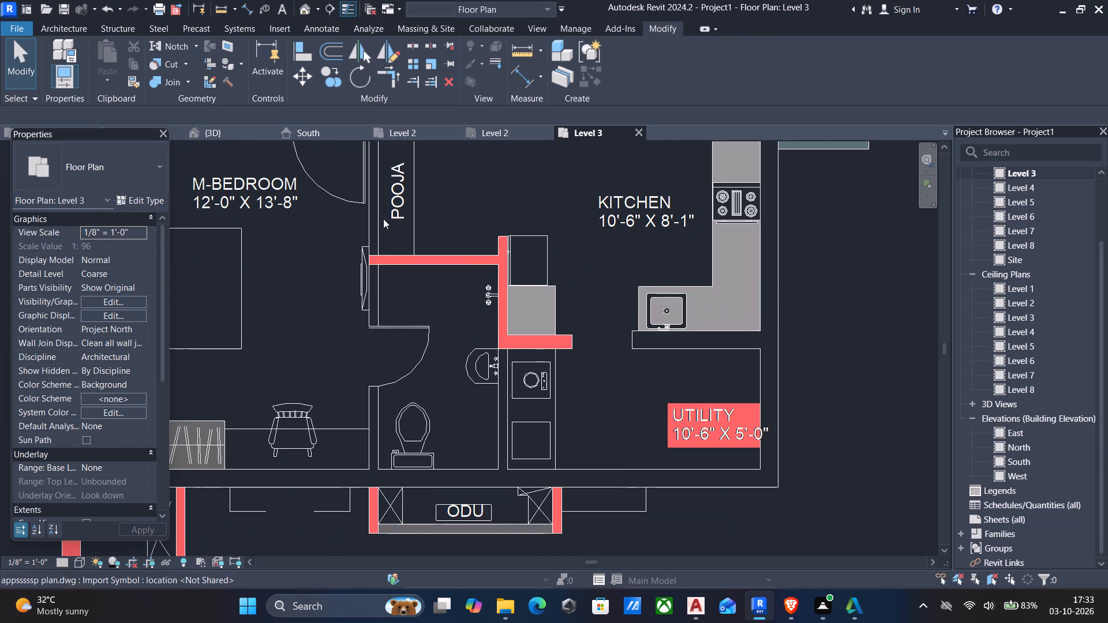
key("Escape")
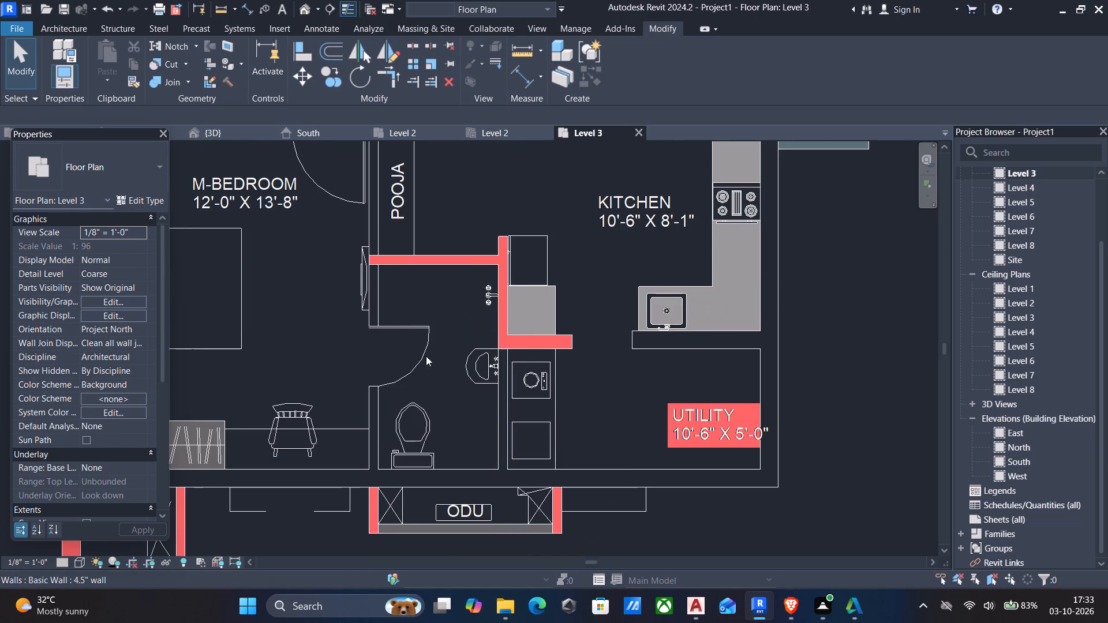
left_click(507, 365)
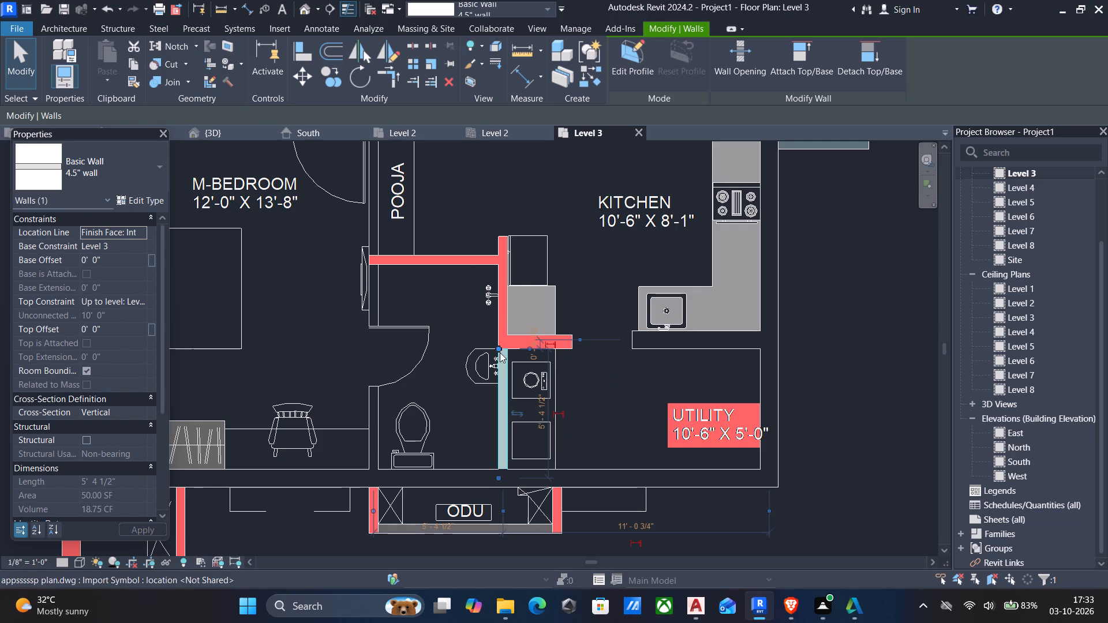
left_click_drag(496, 348, 495, 307)
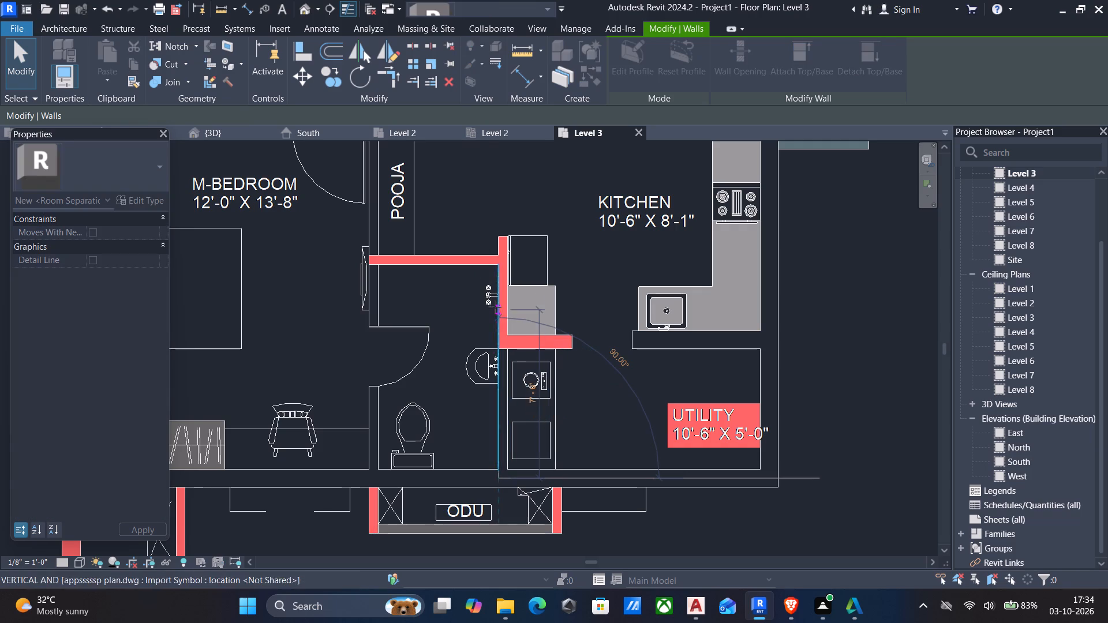
left_click_drag(495, 307, 501, 241)
key("Escape")
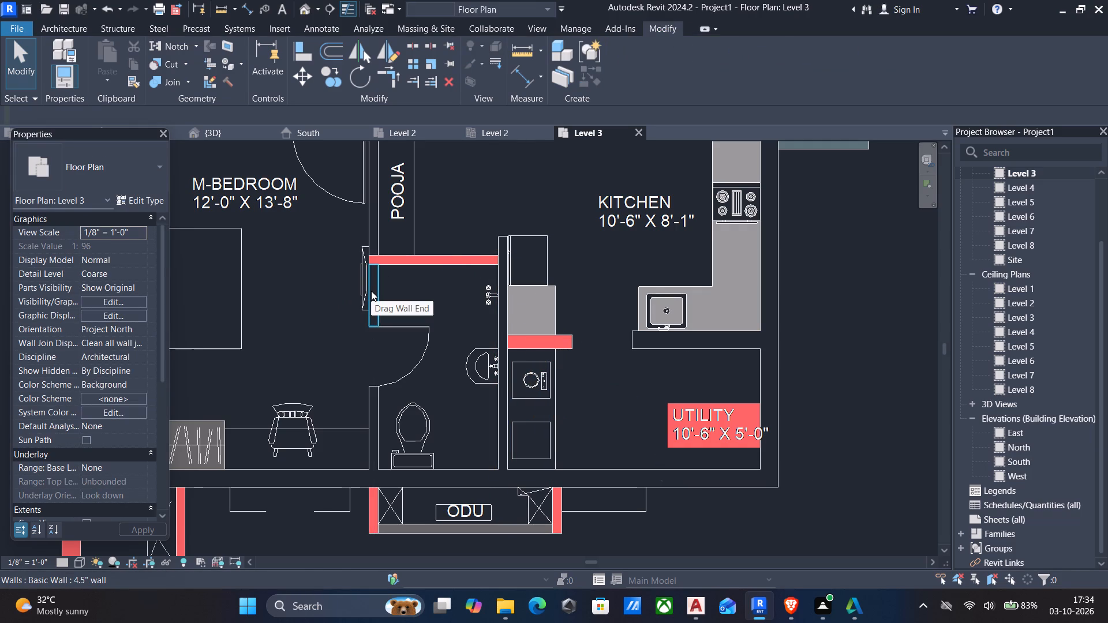
Align the free end of the 9" Kitchen-Utility wall to the toilet wall, extending it across the door opening.
type("tr")
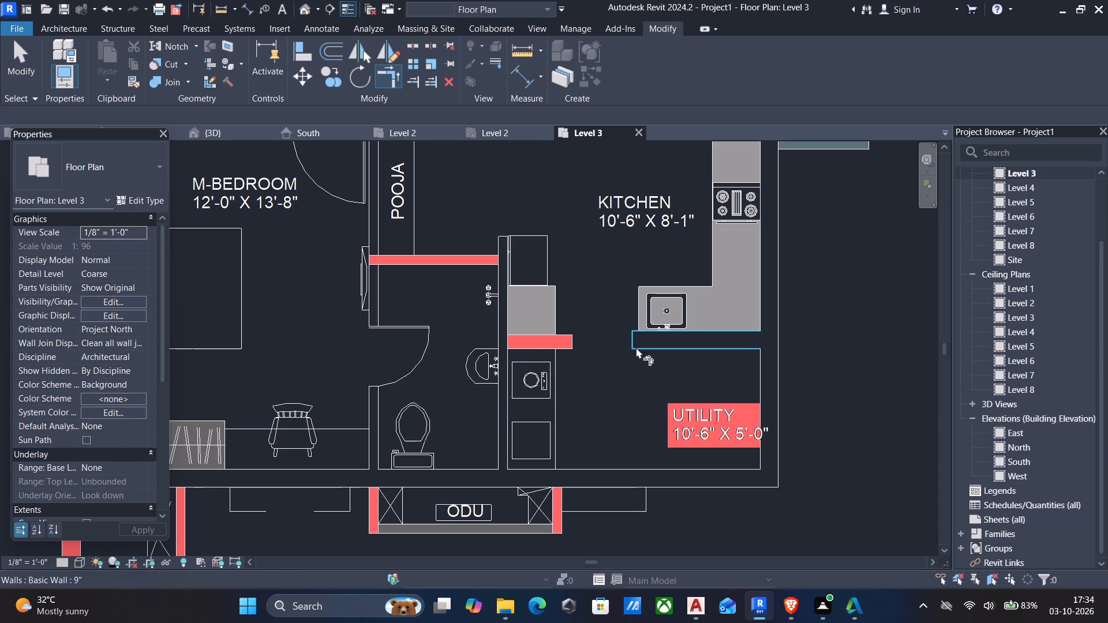
key("Escape")
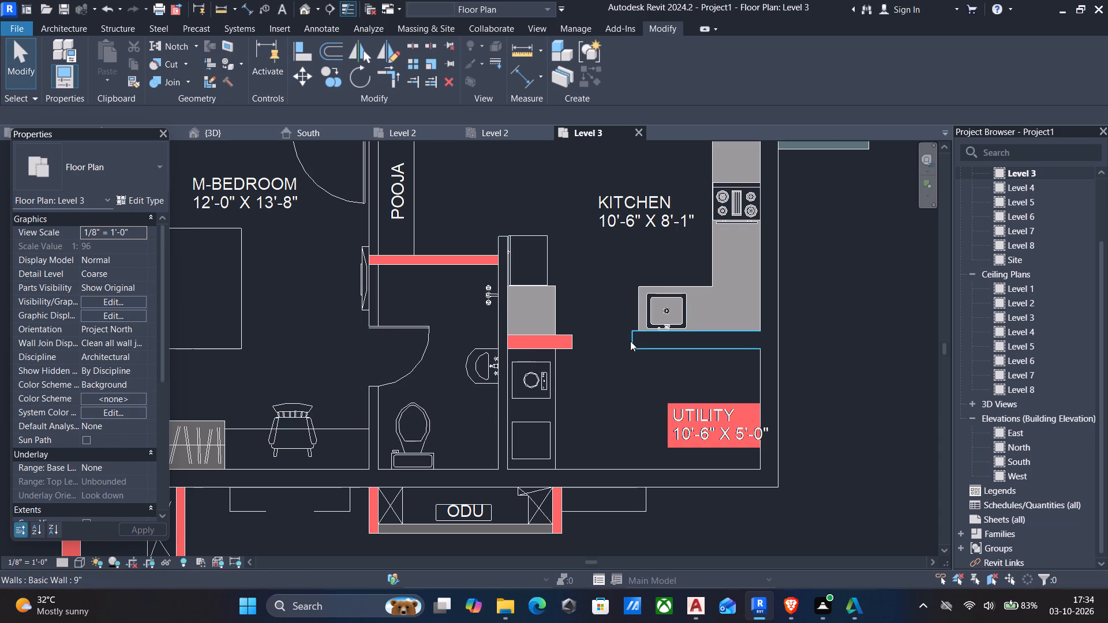
type("al")
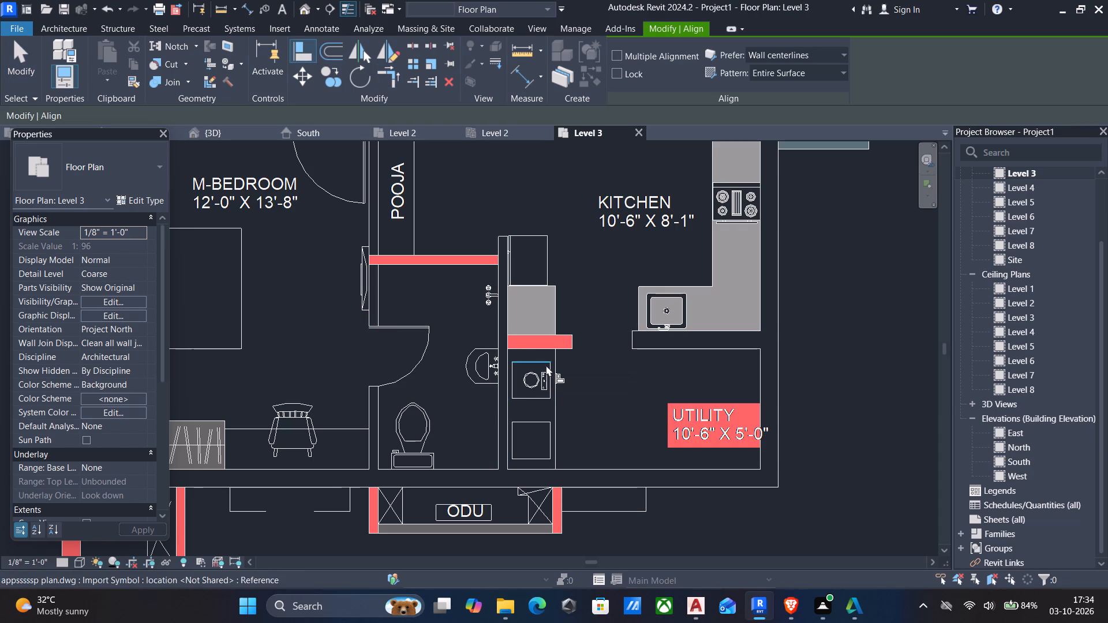
left_click(509, 356)
left_click(630, 340)
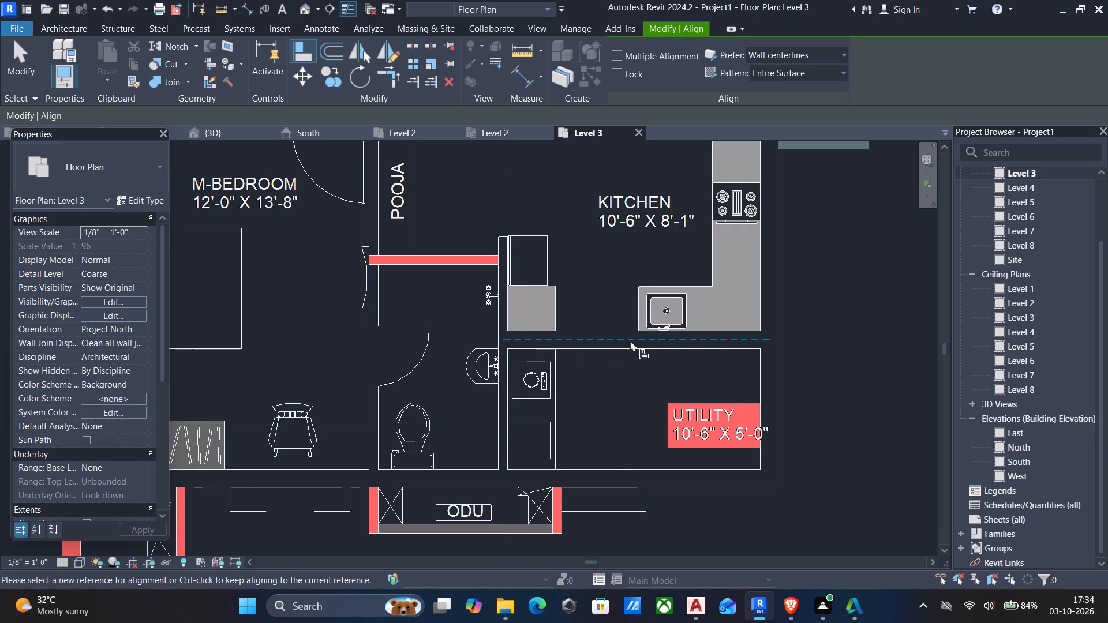
key("Escape")
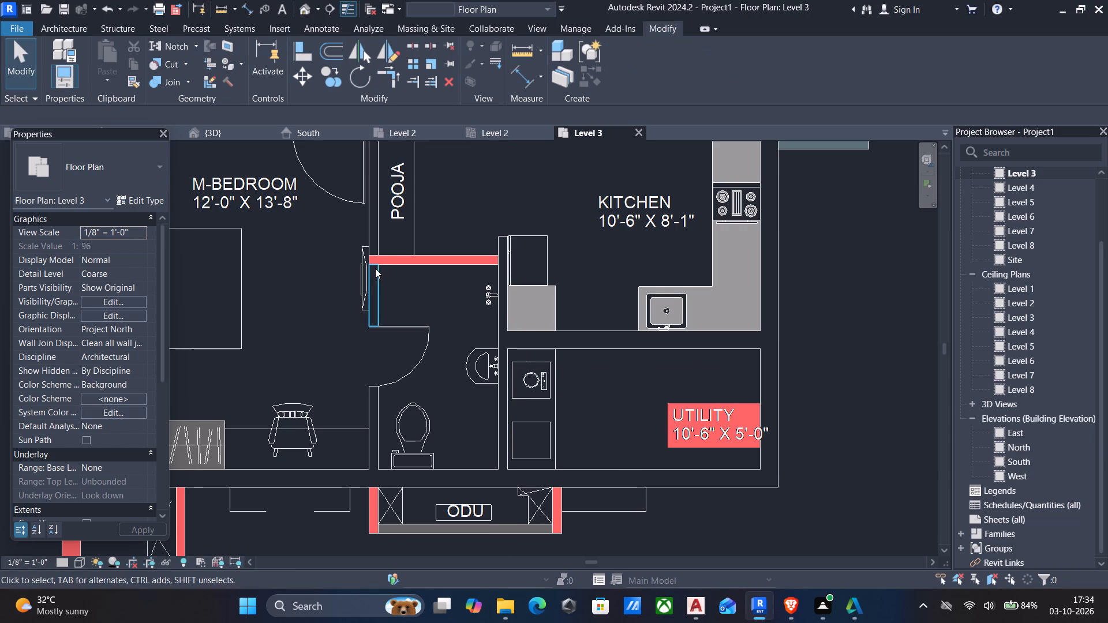
Extend the 4.5" wall between M-Bedroom and Pooja to meet the end of the toilet wall.
scroll(375, 268, "up", 6)
left_click(366, 233)
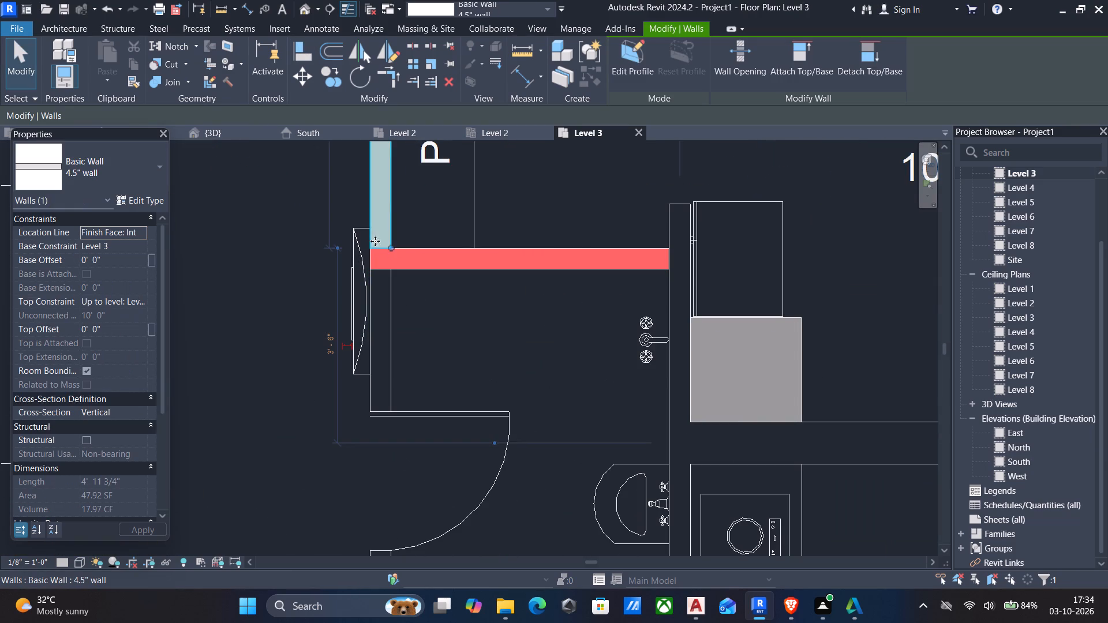
left_click_drag(391, 249, 394, 270)
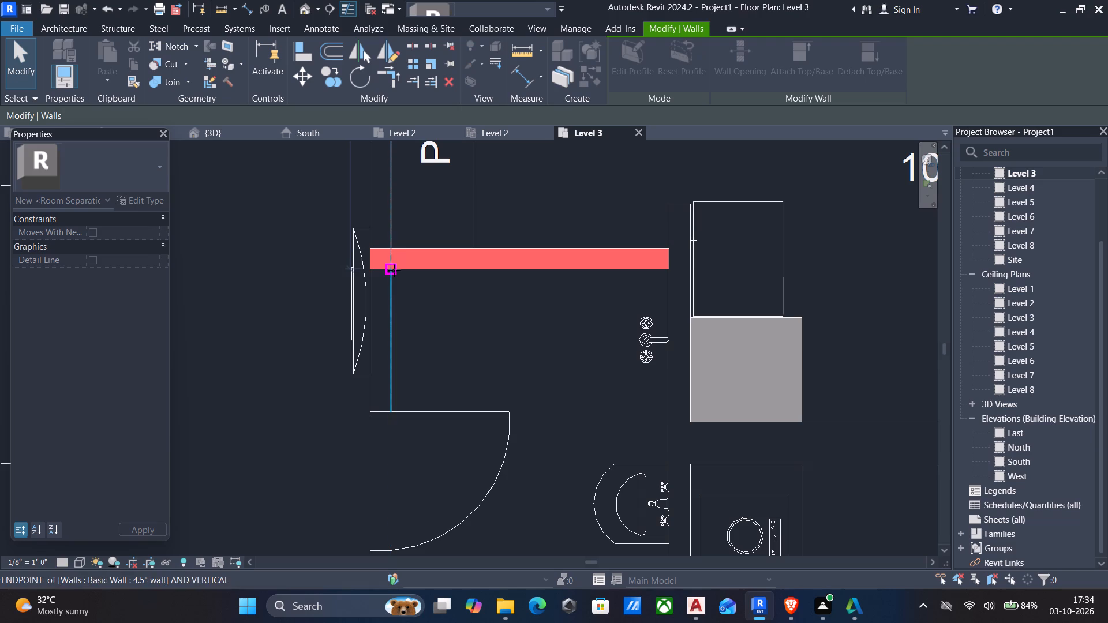
left_click_drag(394, 270, 394, 272)
key("Escape")
Place a 4.5" wall between Pooja and the M-Bedroom toilet, picking its plan line.
scroll(646, 276, "down", 4)
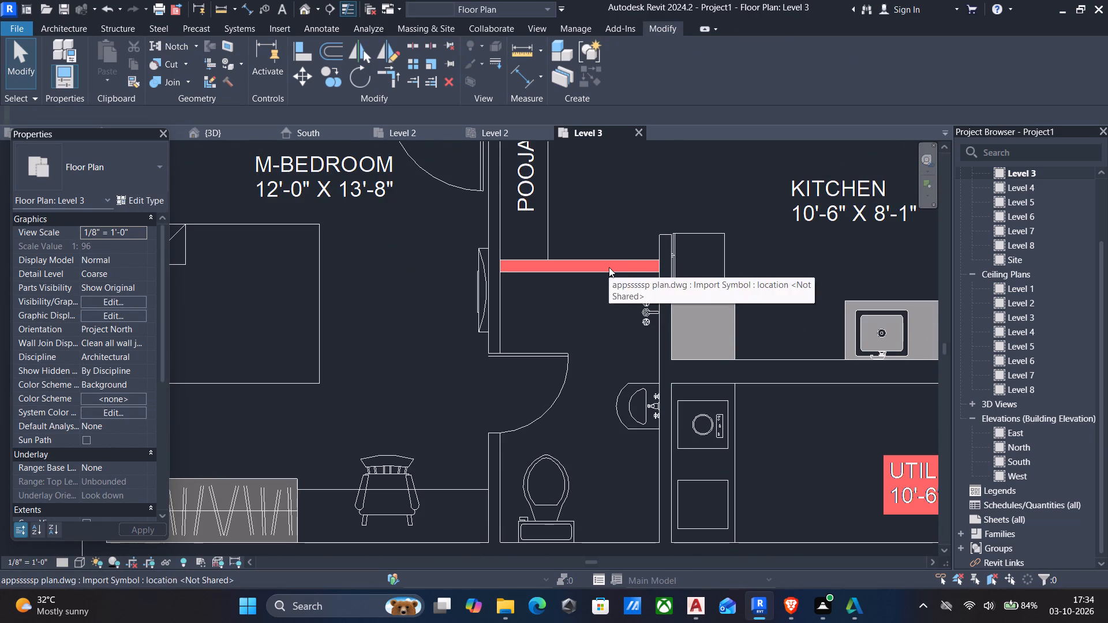
type("wa")
left_click(632, 74)
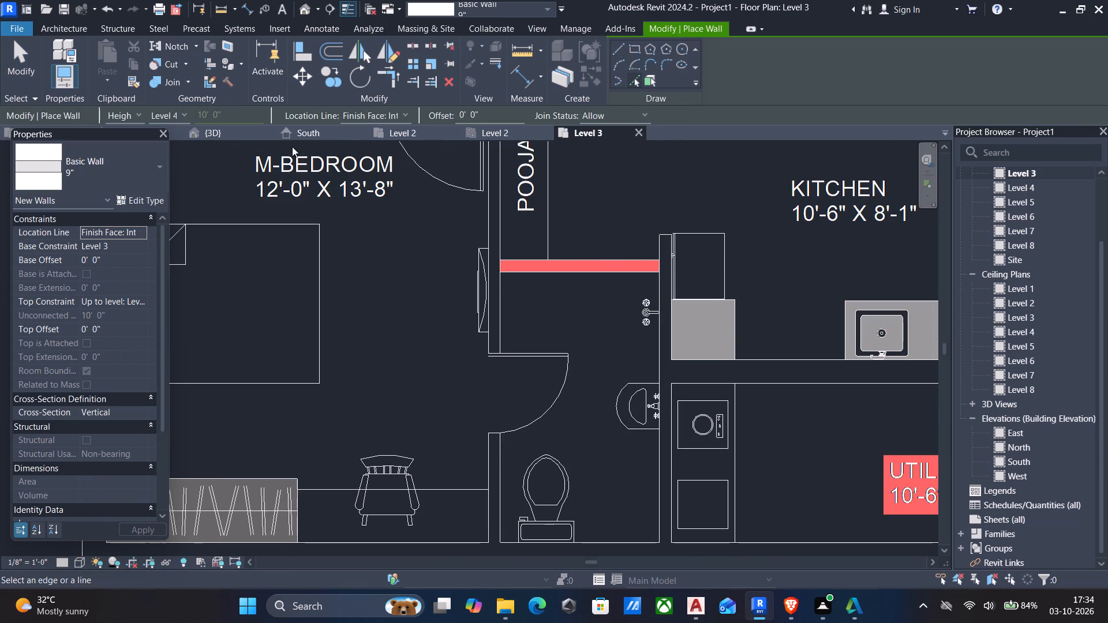
left_click(136, 149)
scroll(104, 238, "up", 3)
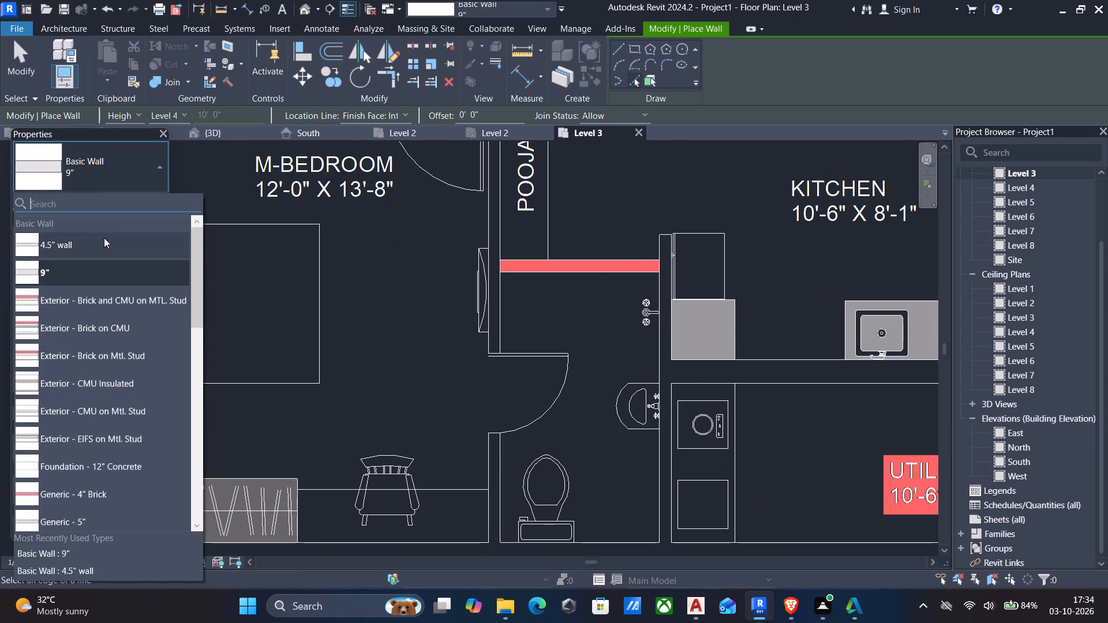
left_click(94, 243)
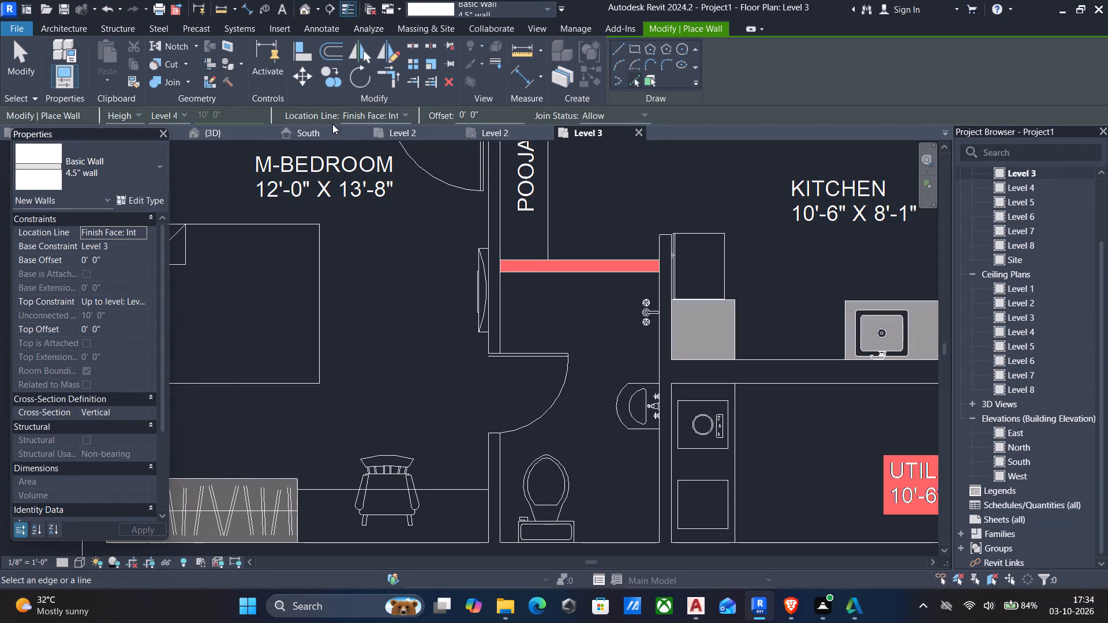
left_click(628, 266)
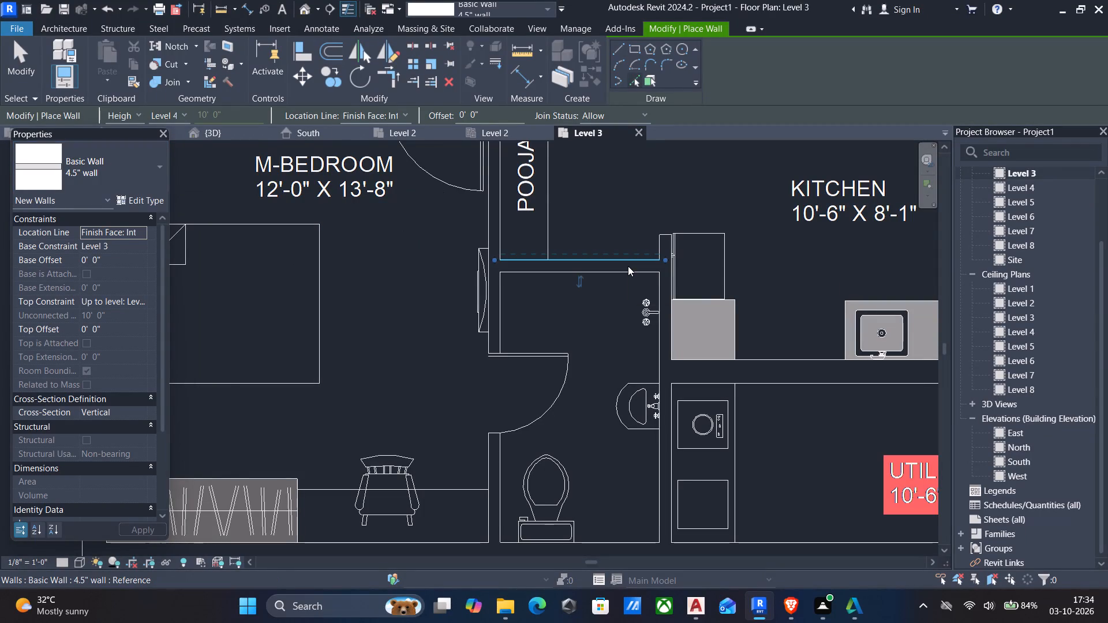
key("Escape")
Place 4.5" walls on both sides of the ODU ledge outside the Study and Toilet, picking their plan lines.
scroll(628, 266, "down", 2)
middle_click_drag(628, 266, 597, 239)
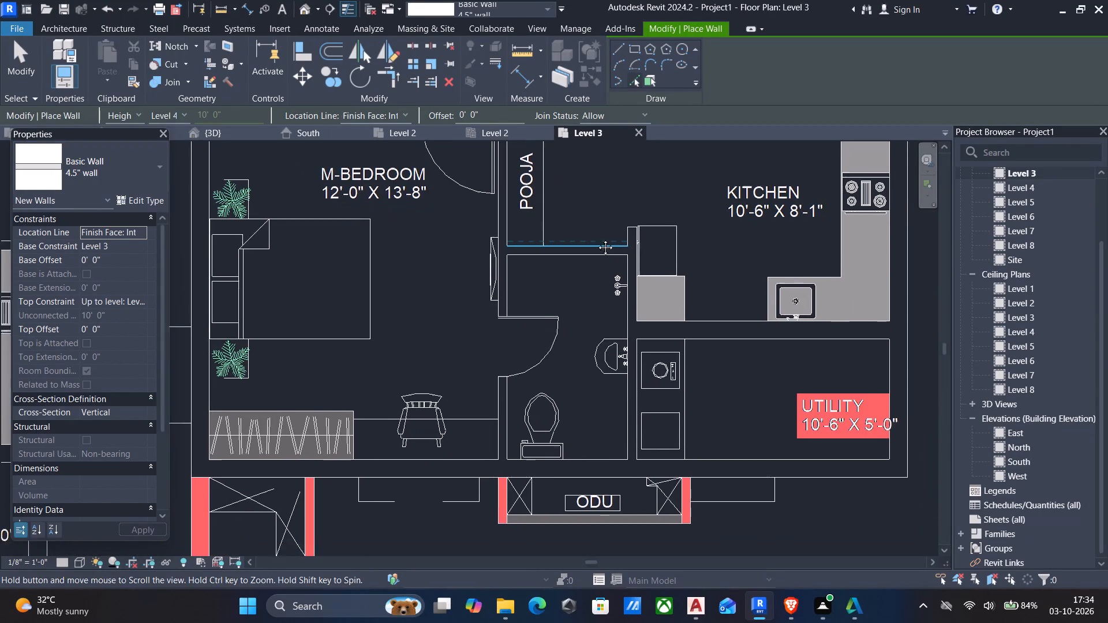
middle_click_drag(597, 239, 579, 201)
scroll(579, 201, "down", 3)
middle_click_drag(555, 258, 553, 312)
scroll(549, 282, "down", 2)
middle_click_drag(568, 243, 571, 309)
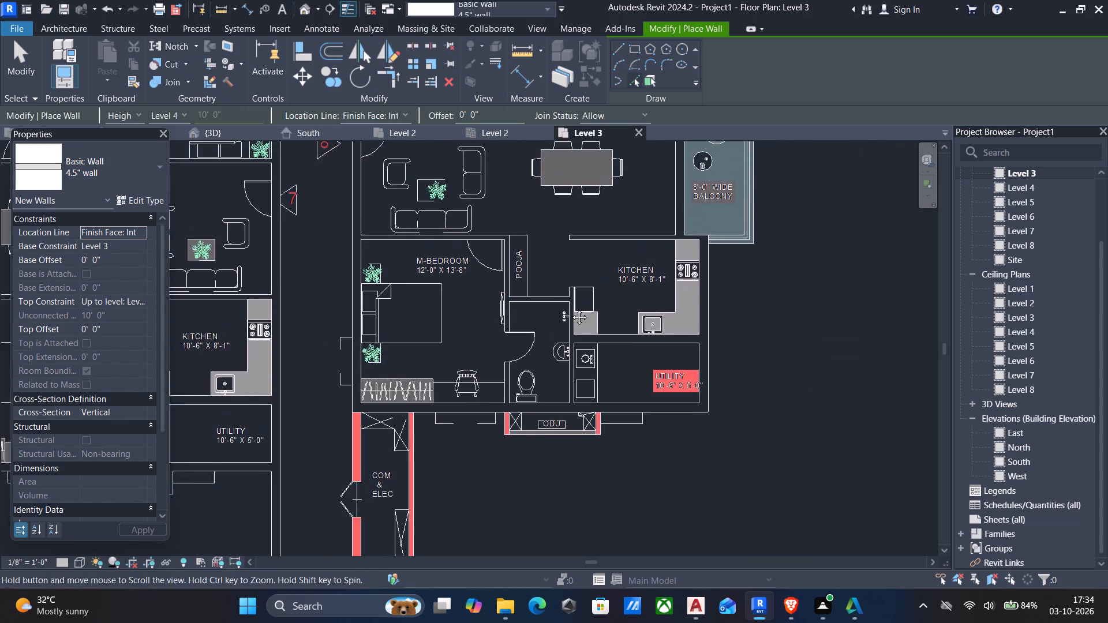
middle_click_drag(571, 309, 571, 340)
scroll(576, 313, "down", 1)
middle_click_drag(574, 288, 582, 389)
scroll(677, 335, "down", 2)
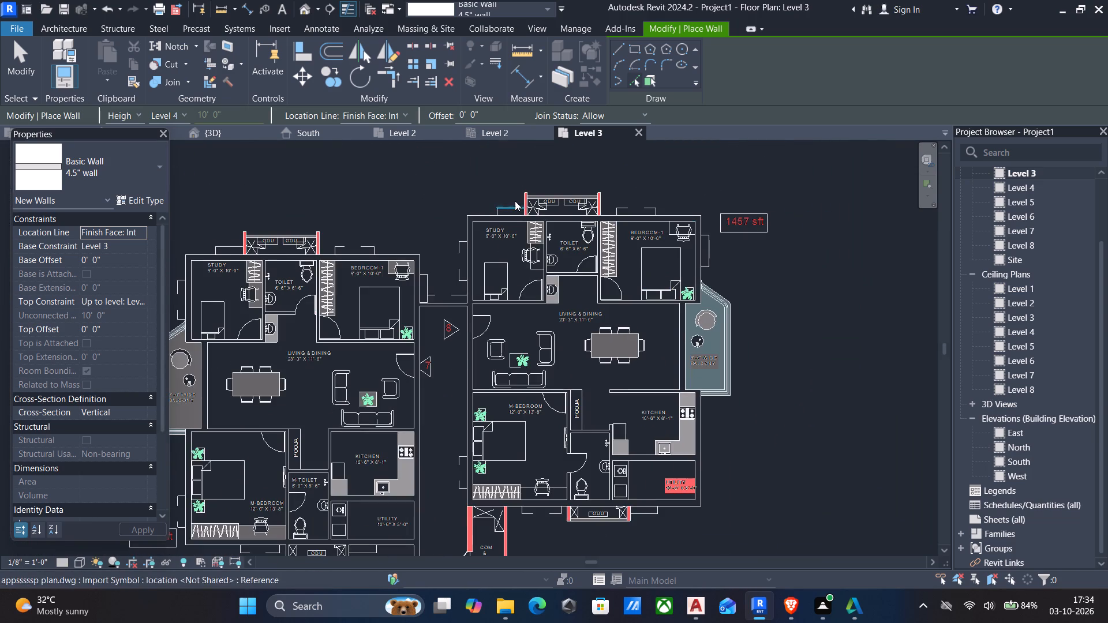
scroll(515, 201, "up", 10)
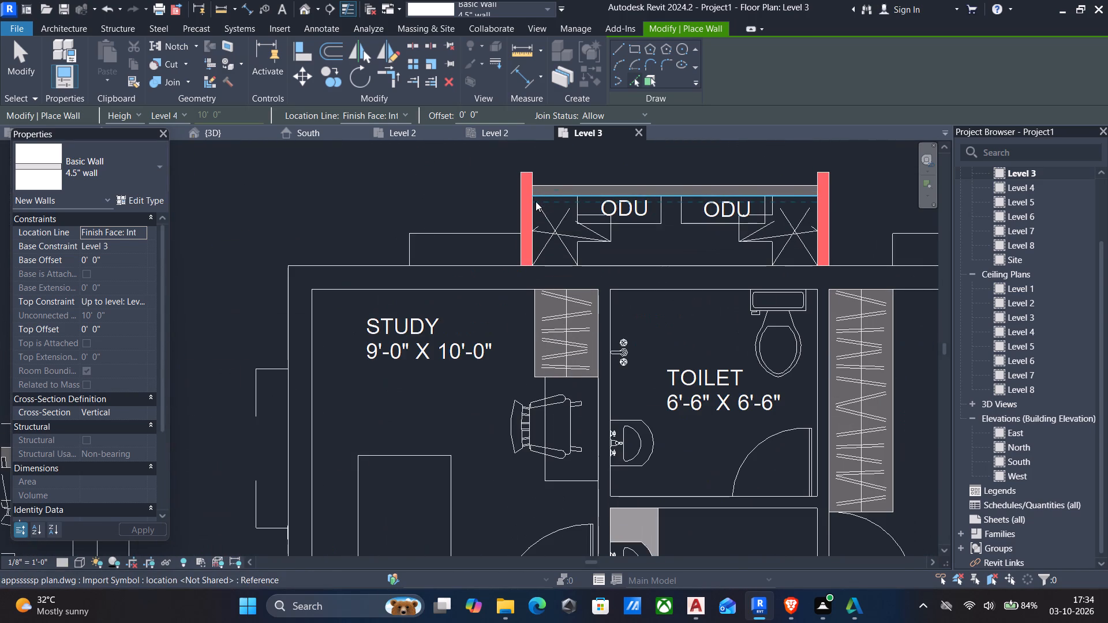
scroll(533, 204, "up", 3)
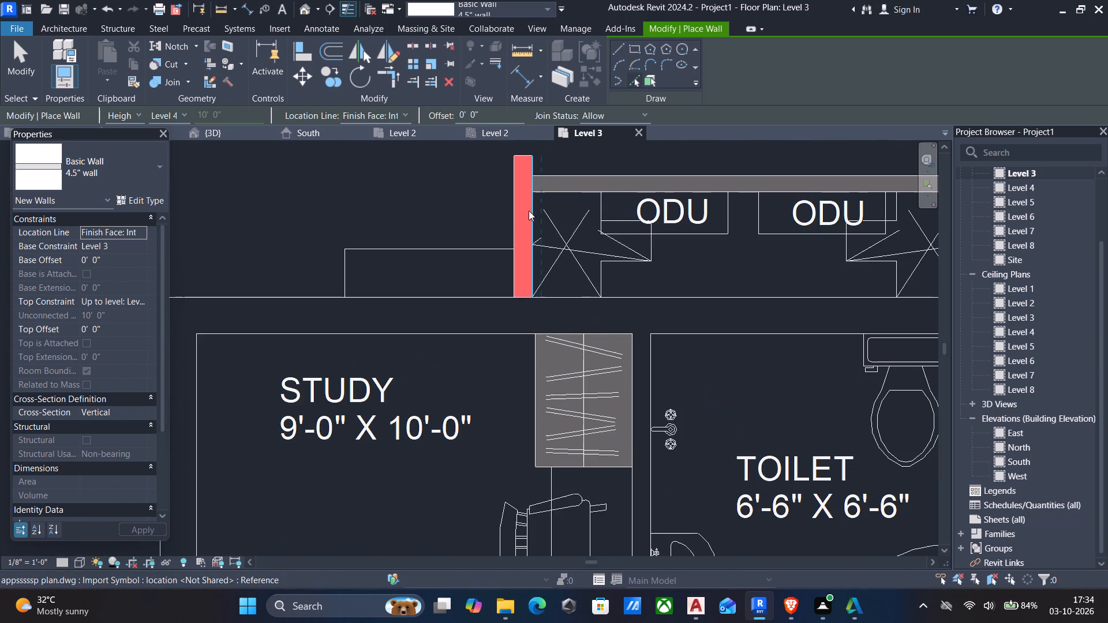
left_click(526, 213)
scroll(551, 217, "down", 5)
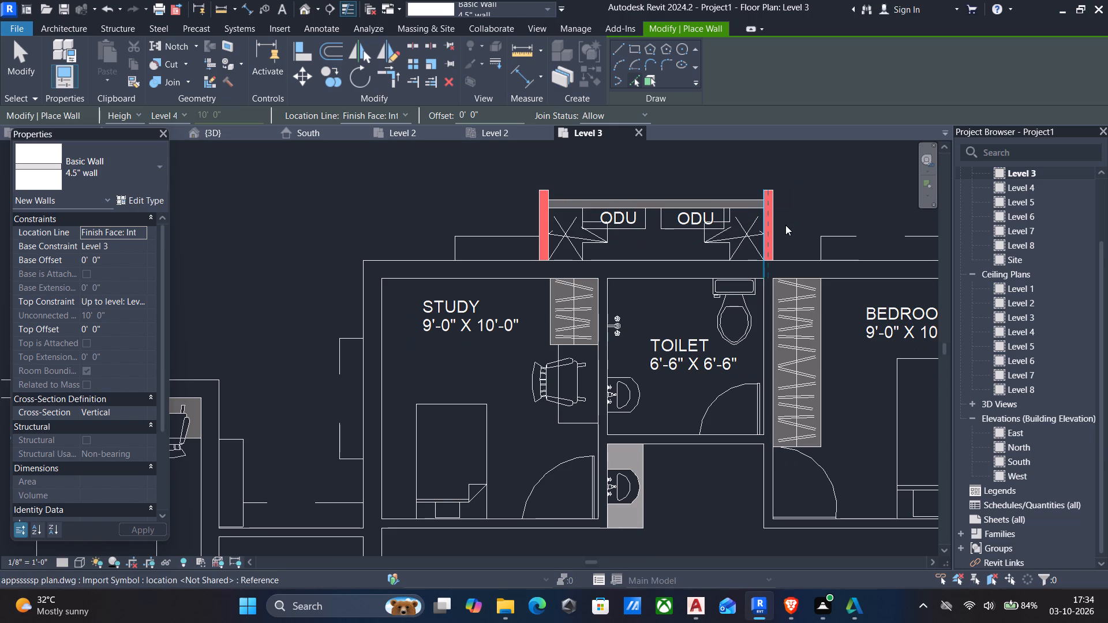
left_click(770, 228)
left_click(542, 217)
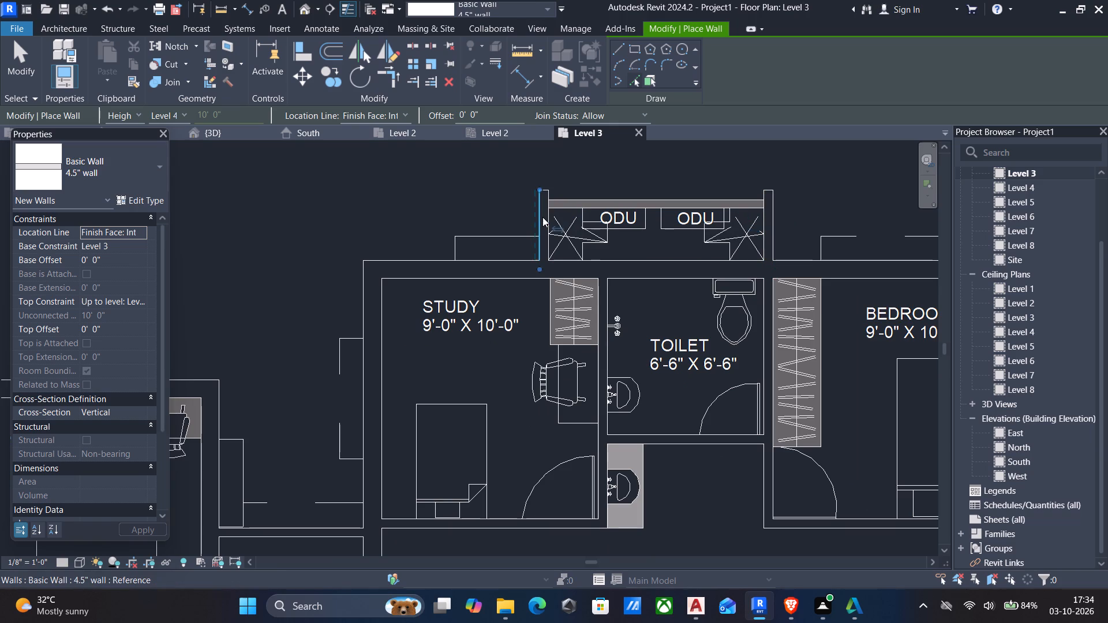
Place 4.5" walls on both sides of the ODU ledge outside the M-Bedroom toilet and Utility, picking their plan lines.
key("Escape")
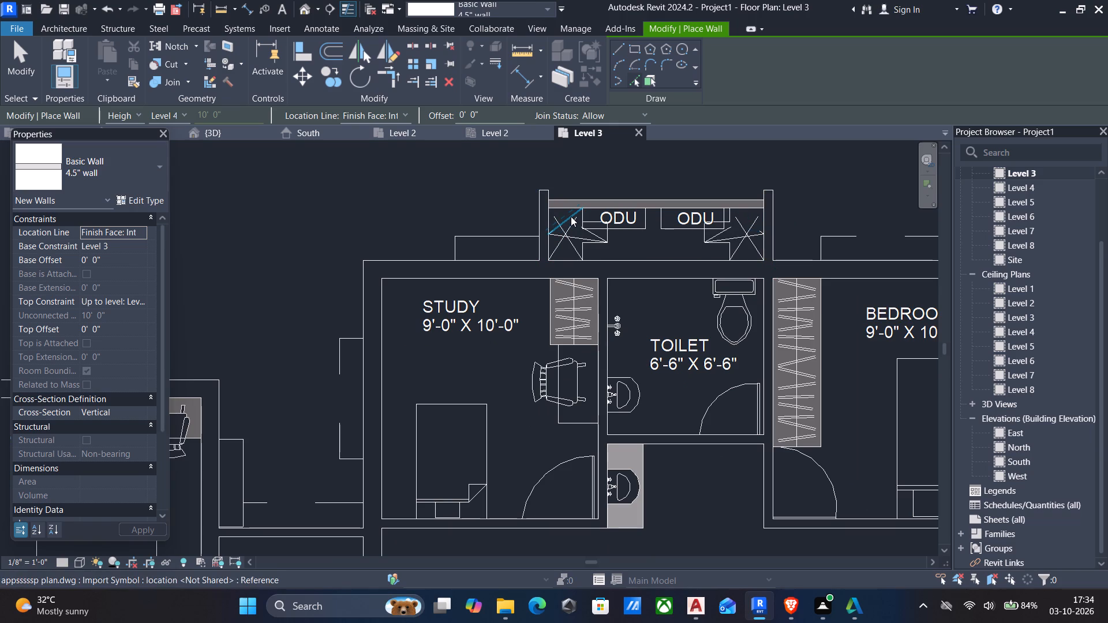
key("Escape")
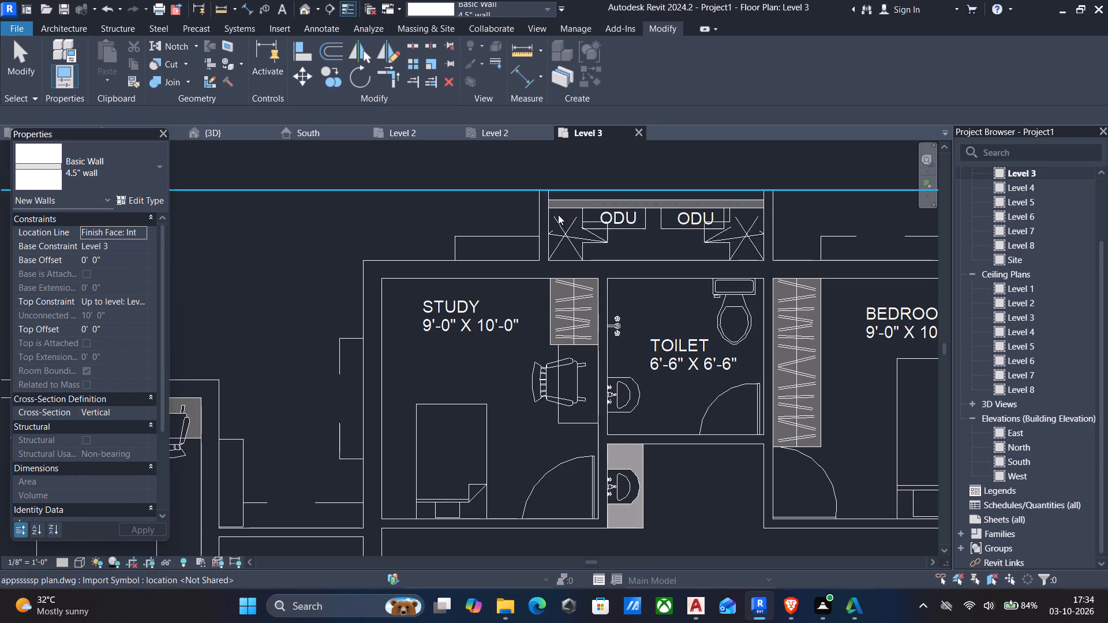
scroll(545, 259, "down", 3)
middle_click_drag(541, 283, 524, 271)
scroll(524, 272, "down", 5)
middle_click_drag(551, 311, 542, 297)
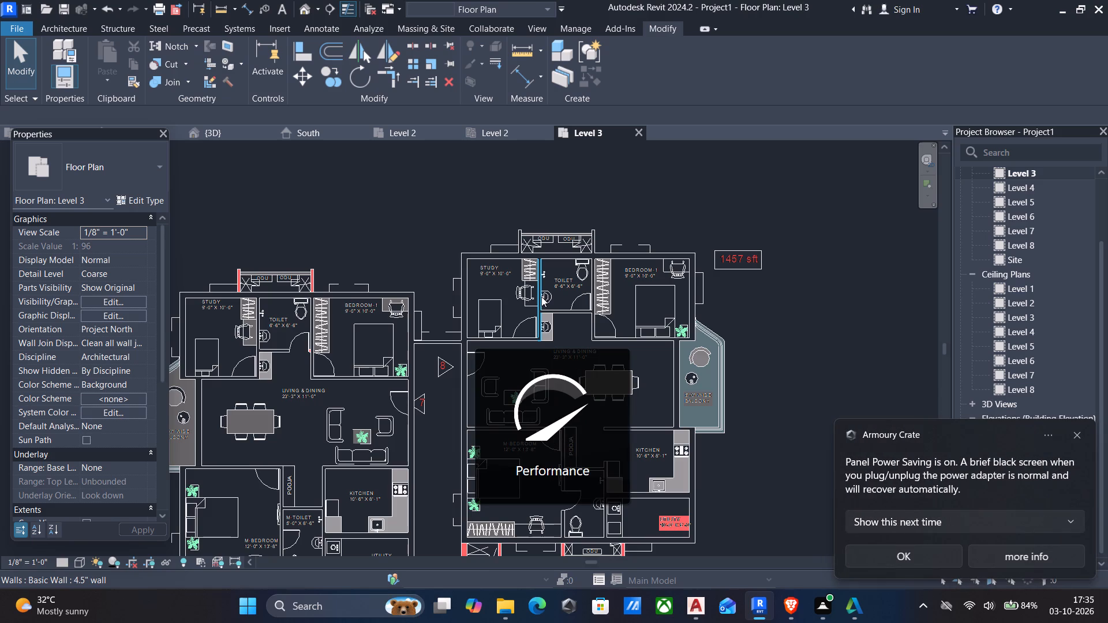
scroll(522, 373, "down", 2)
middle_click_drag(418, 405, 467, 292)
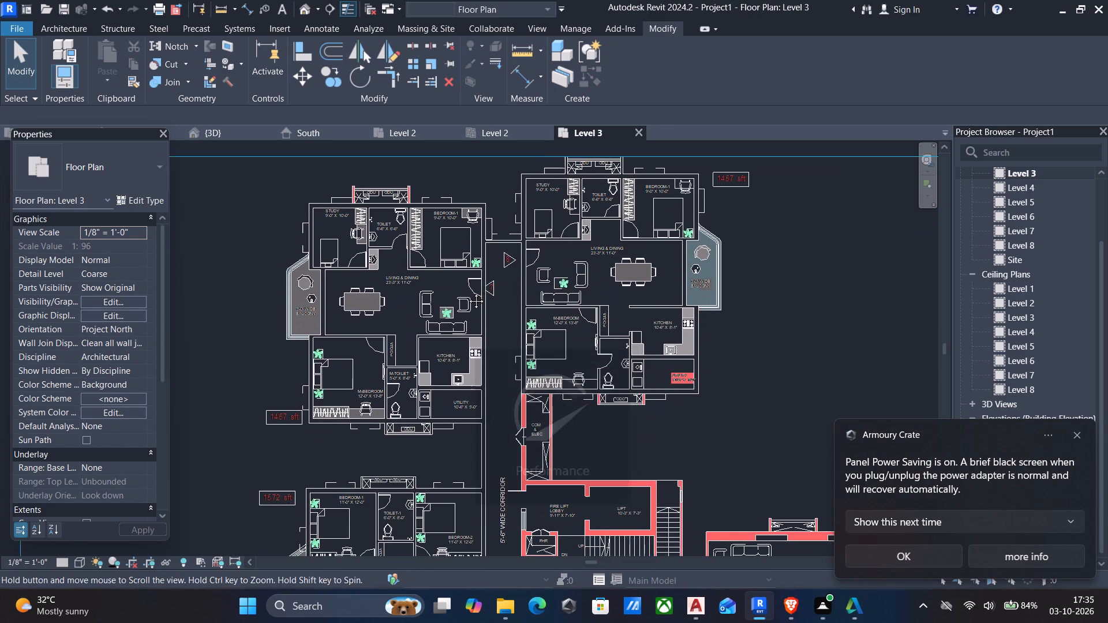
middle_click_drag(467, 292, 466, 293)
scroll(667, 362, "up", 2)
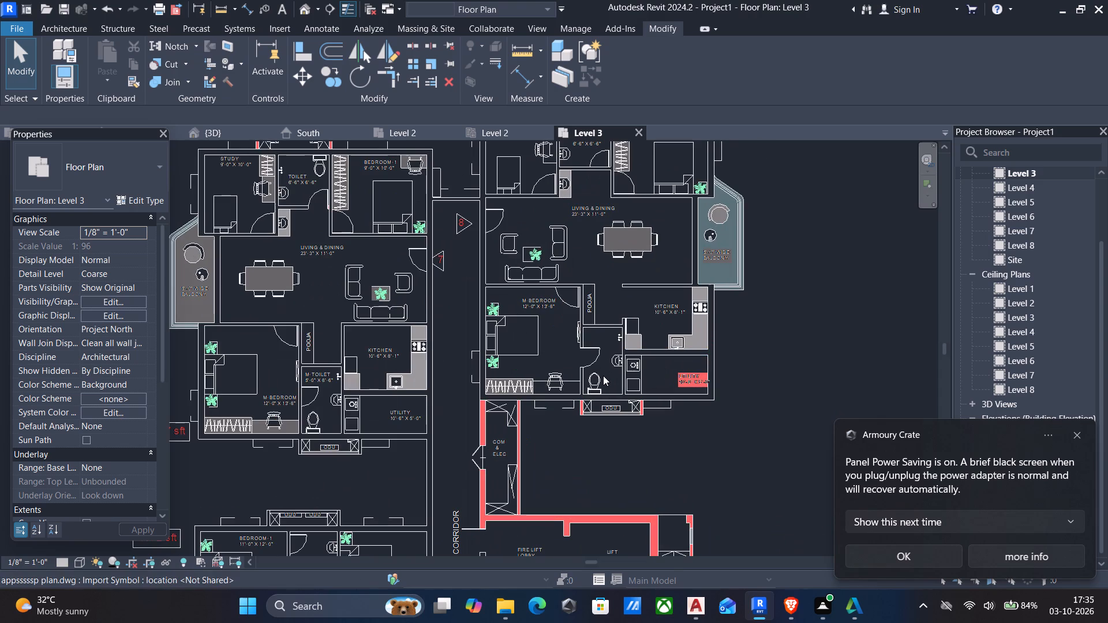
type("wa")
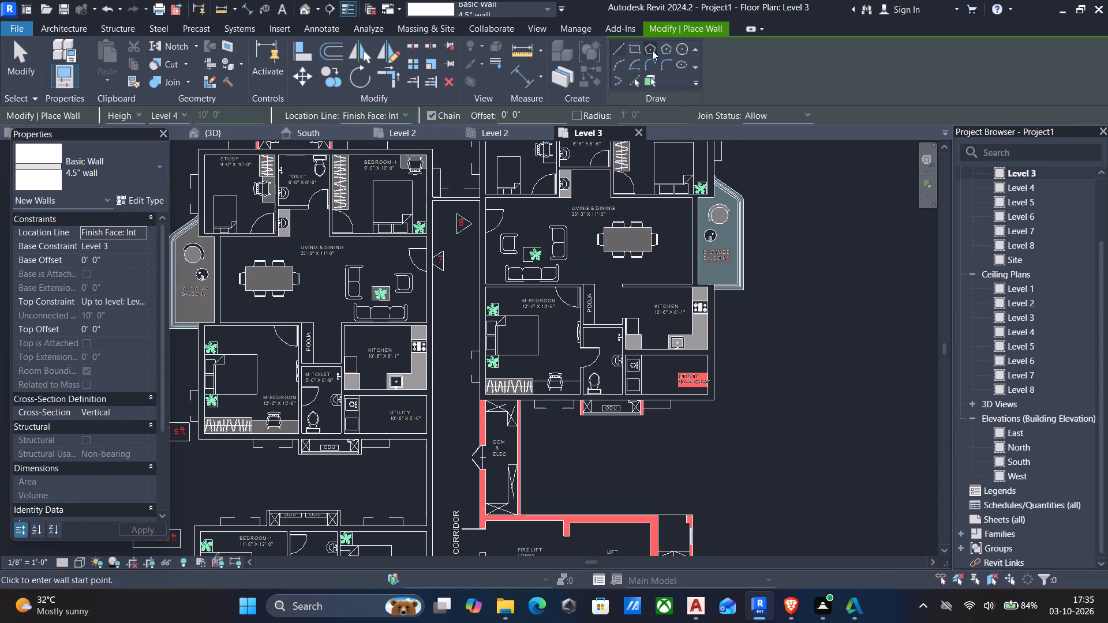
left_click(640, 76)
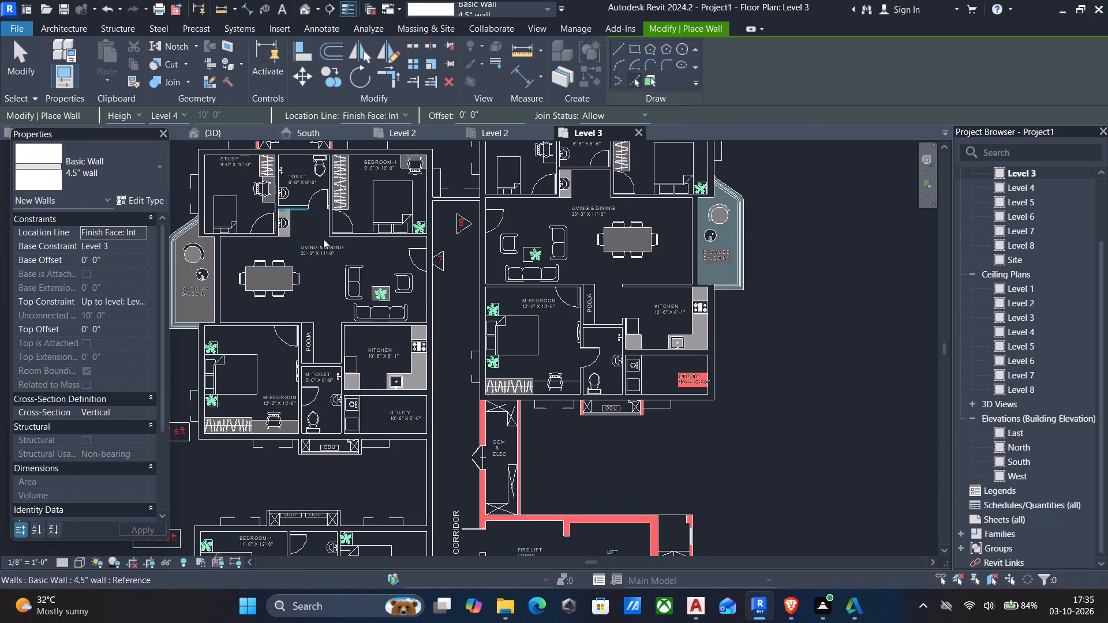
scroll(615, 432, "up", 3)
scroll(559, 393, "up", 4)
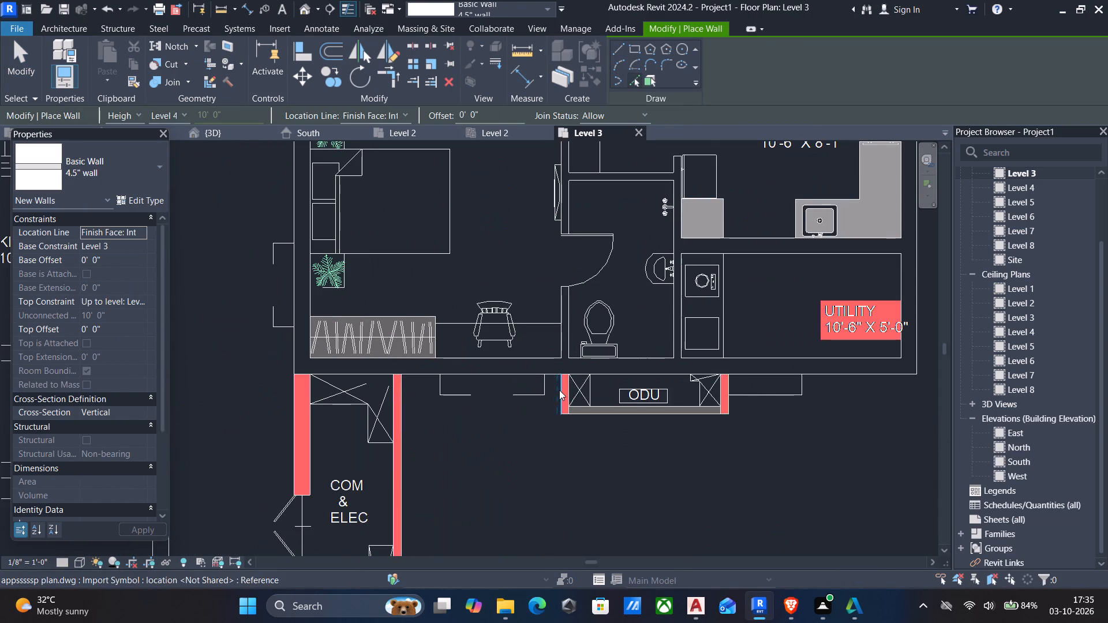
left_click(562, 389)
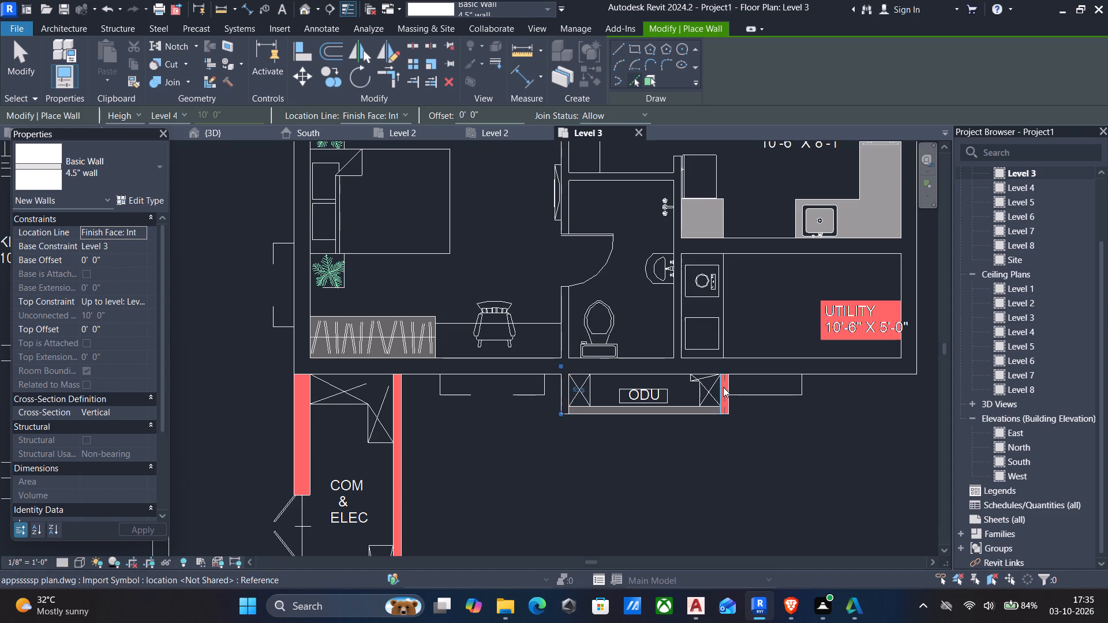
left_click(721, 387)
Place a 4.5" wall along the side of the COM & ELEC shaft facing away from the corridor, picking its plan line.
scroll(555, 356, "down", 5)
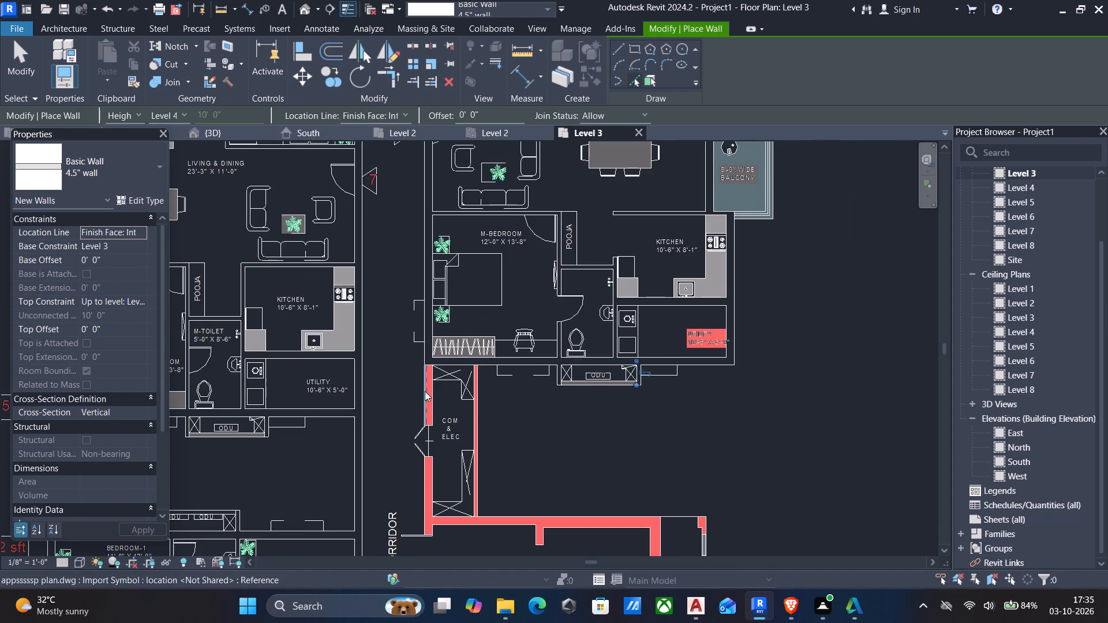
scroll(538, 321, "down", 3)
middle_click_drag(537, 313, 551, 462)
middle_click_drag(557, 408, 541, 277)
middle_click_drag(462, 447, 470, 352)
scroll(502, 307, "up", 3)
left_click(502, 307)
scroll(504, 325, "down", 2)
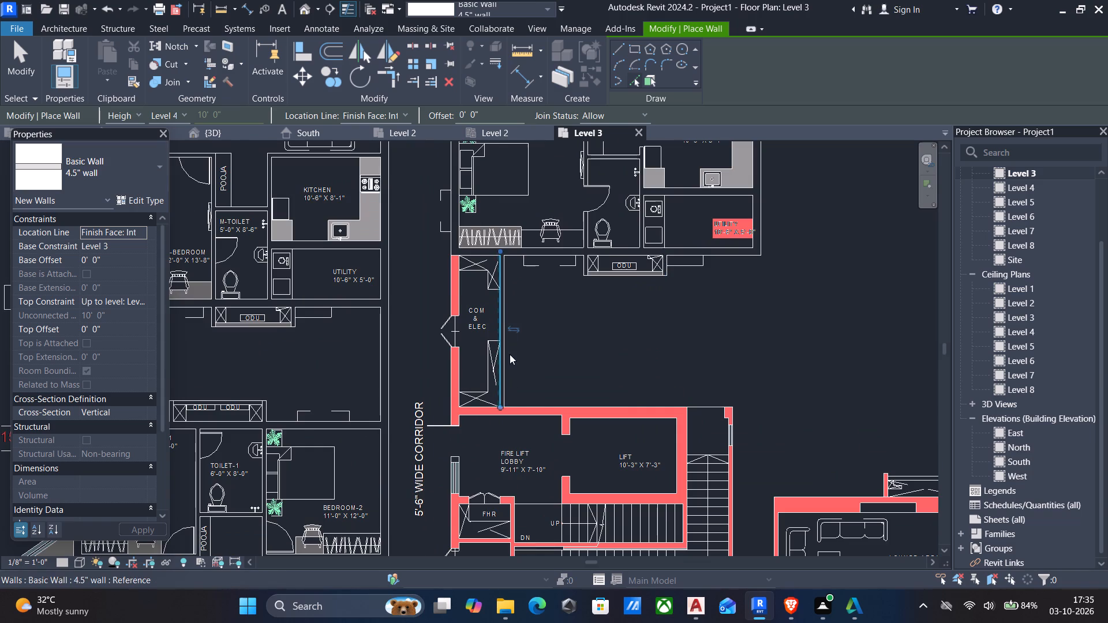
Place a 9" wall on the corridor side of COM & ELEC, between its door and the Fire Lift Lobby, picking the plan line.
scroll(510, 354, "down", 1)
scroll(456, 333, "down", 2)
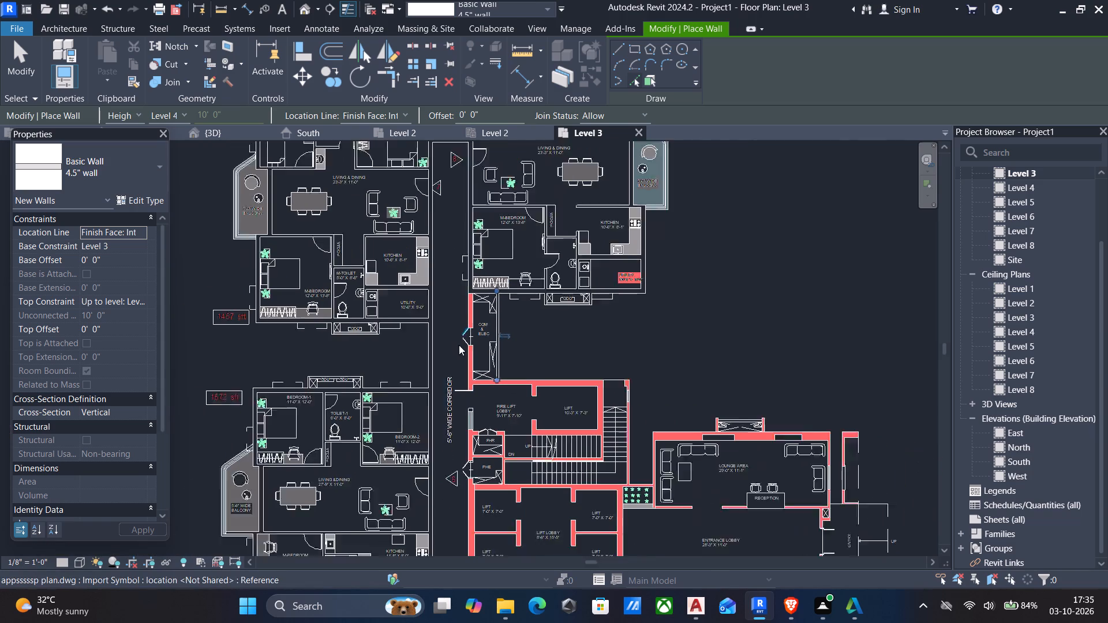
scroll(459, 345, "down", 2)
middle_click_drag(462, 360, 475, 301)
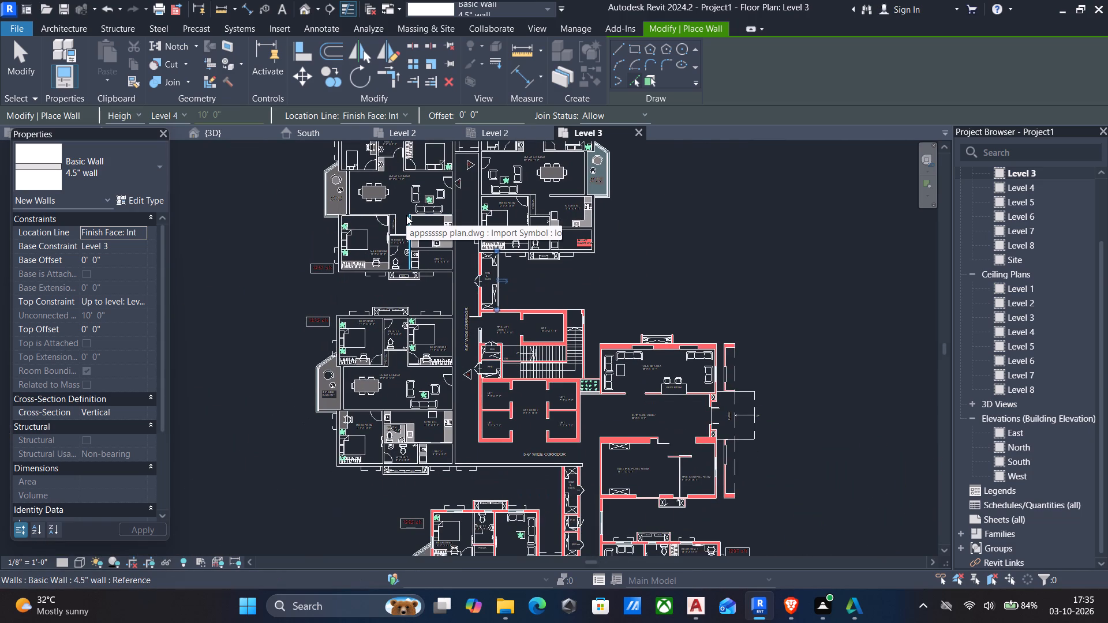
left_click(123, 166)
left_click(88, 267)
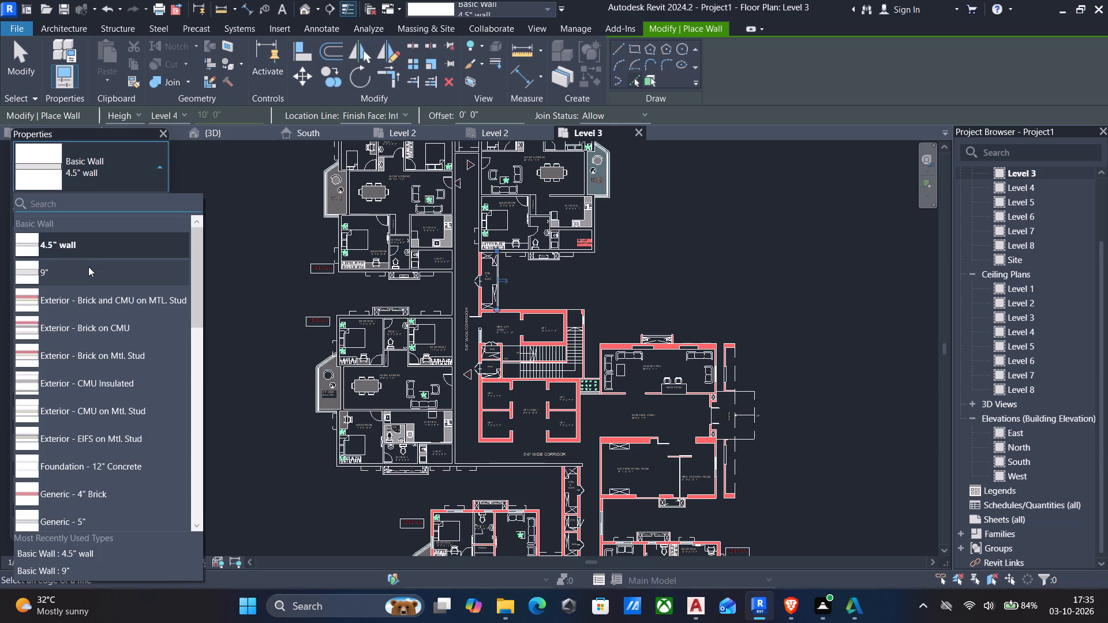
left_click(630, 87)
scroll(474, 297, "up", 5)
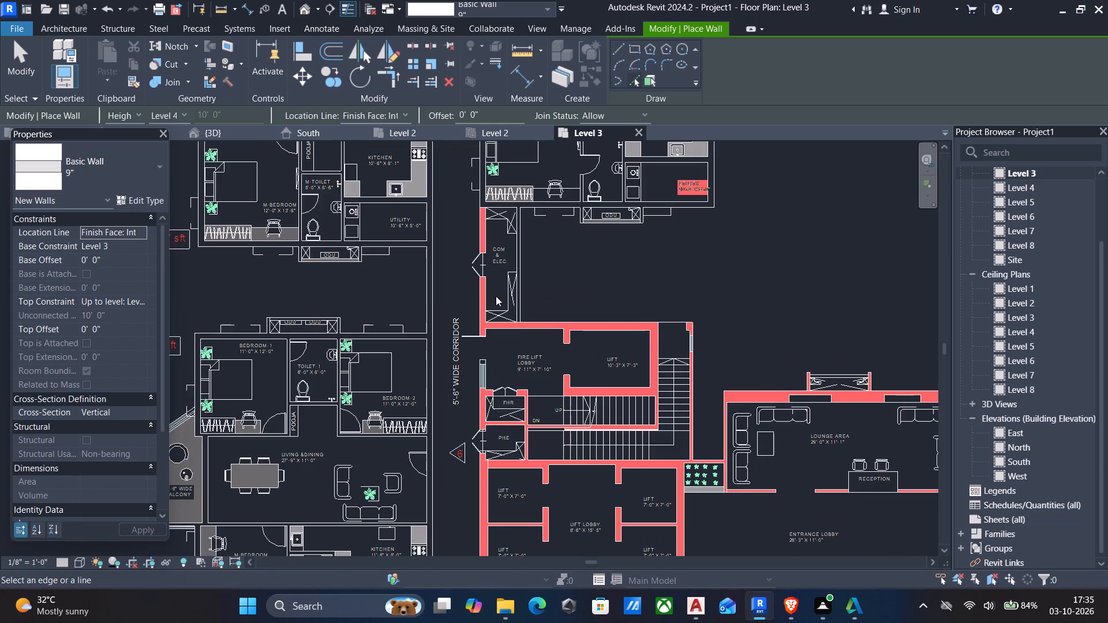
scroll(493, 296, "up", 4)
left_click(480, 288)
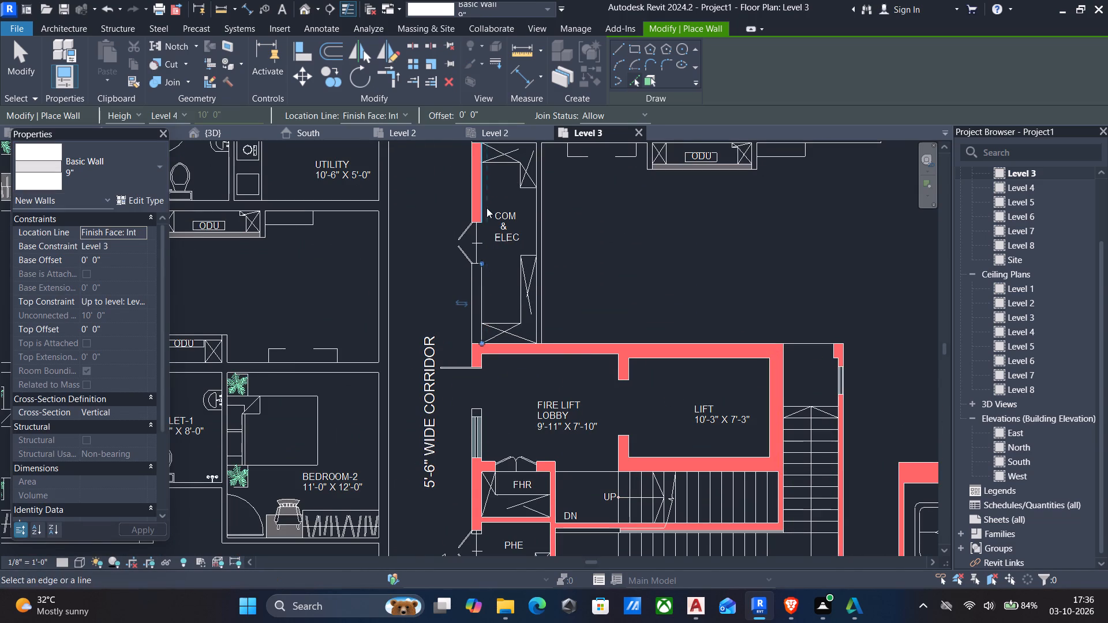
Place a 9" wall along the COM & ELEC side of the Fire Lift Lobby and Lift, picking its plan line.
scroll(486, 230, "down", 4)
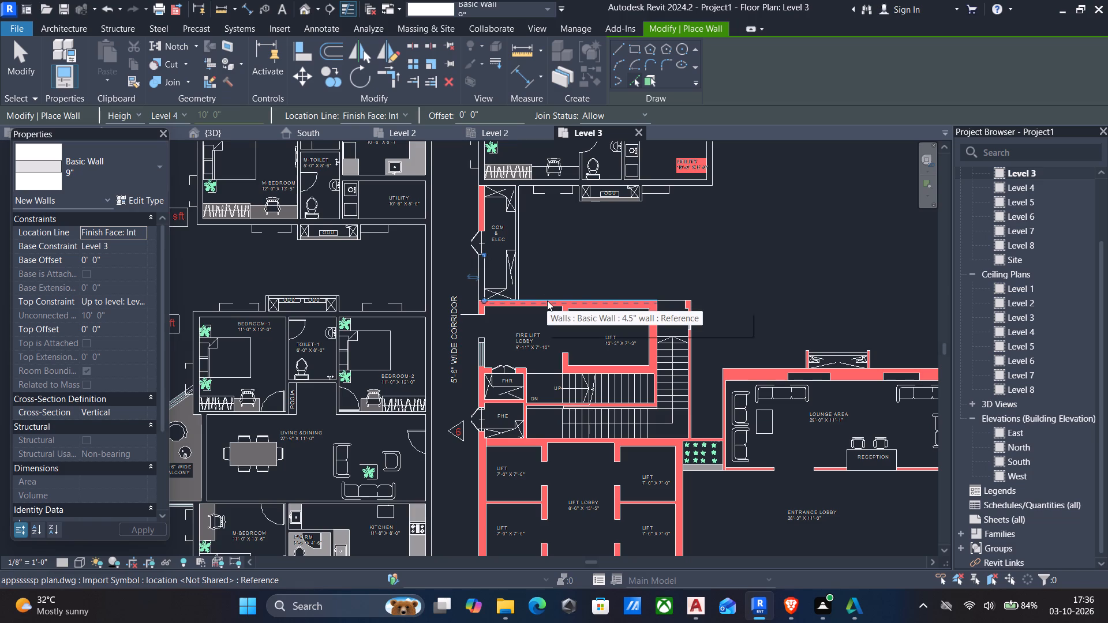
left_click(547, 301)
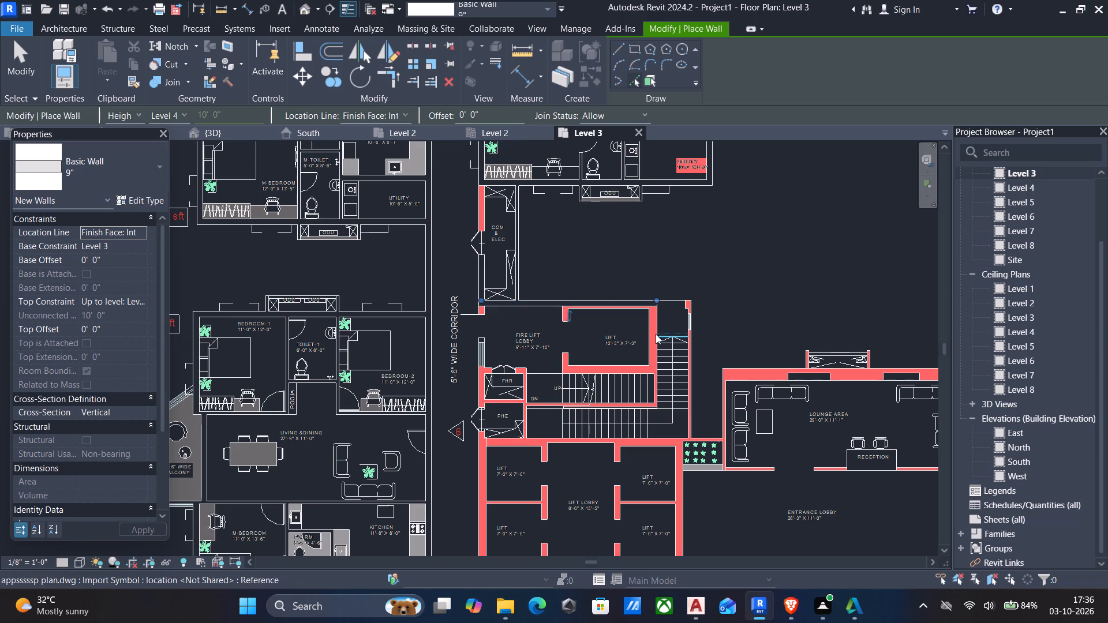
scroll(651, 330, "up", 4)
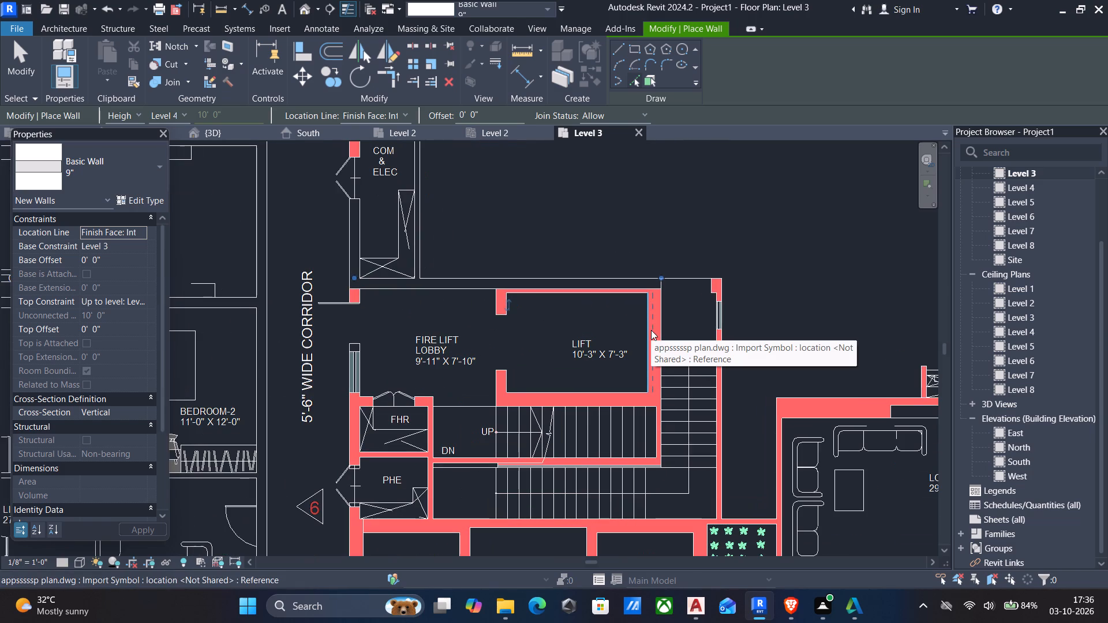
key("Escape")
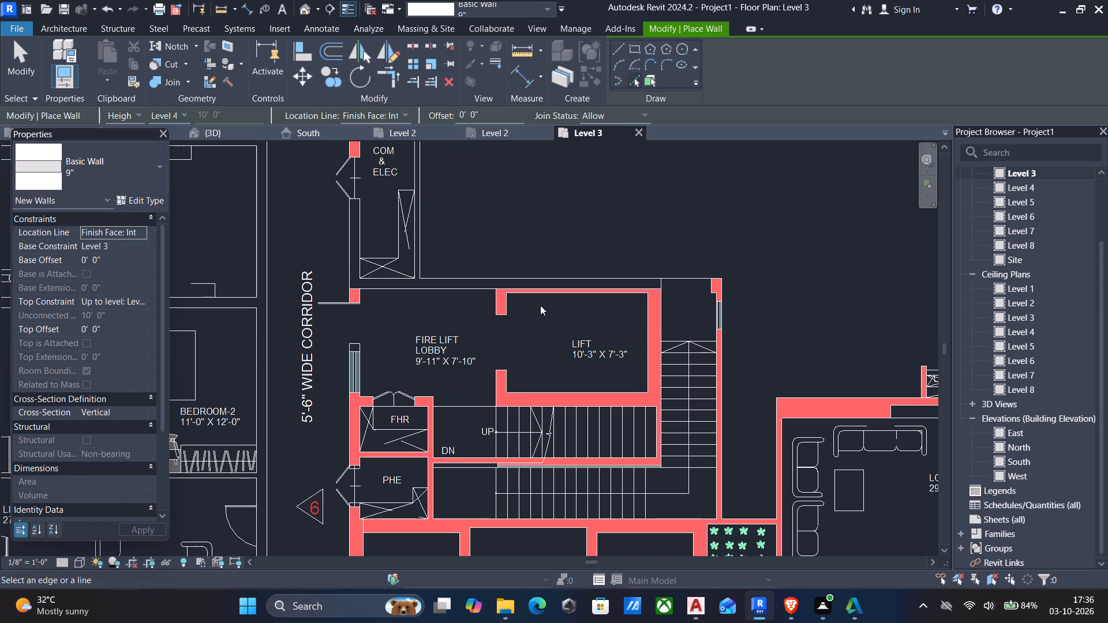
key("Escape")
left_click(465, 280)
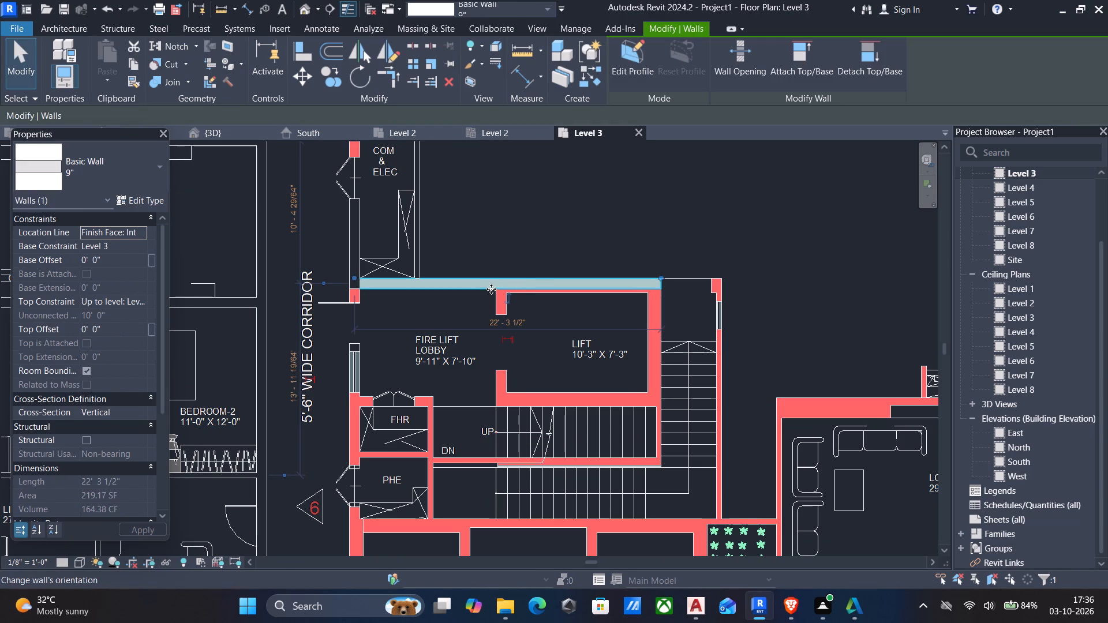
key("Escape")
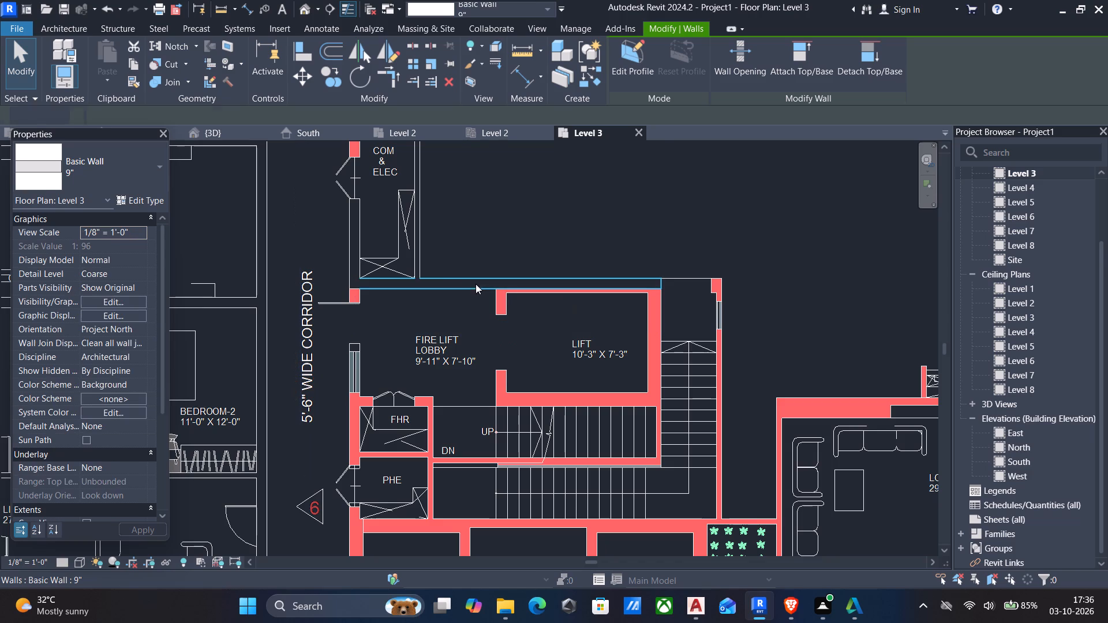
Align the free end of the corridor-side 9" COM & ELEC wall to the M-Bedroom outer wall, extending it across the door opening.
scroll(440, 273, "down", 2)
middle_click_drag(399, 213, 380, 317)
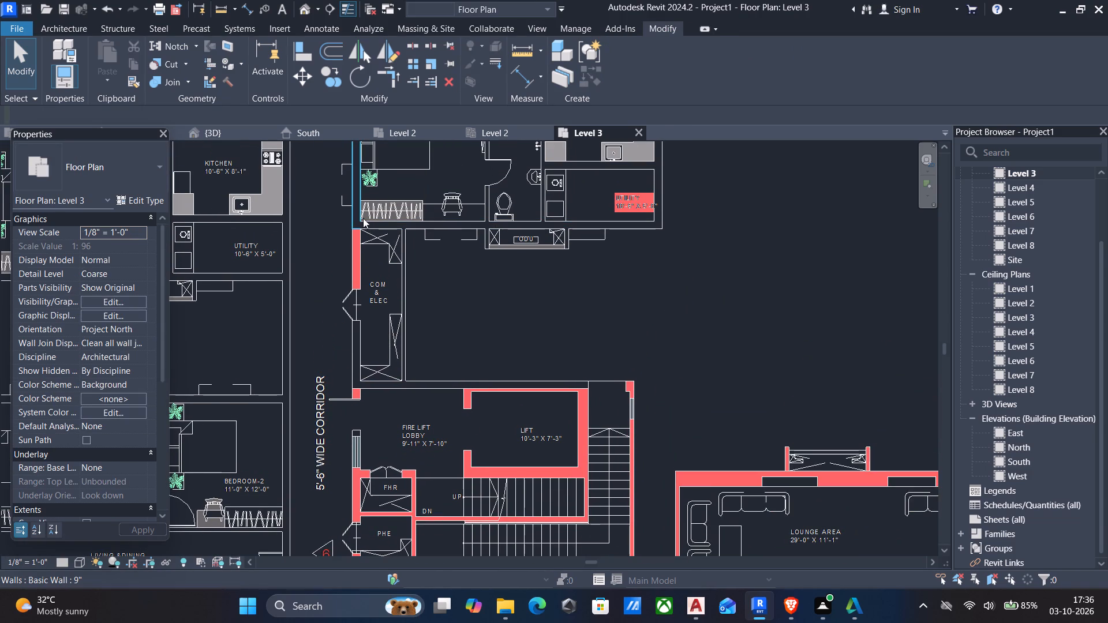
left_click(354, 333)
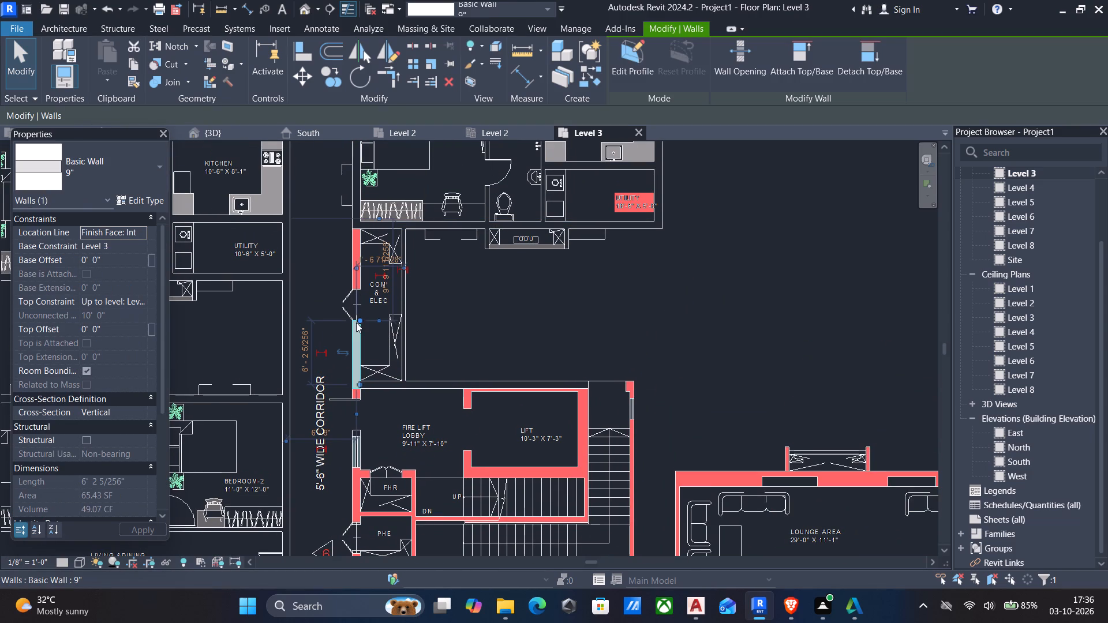
type("al")
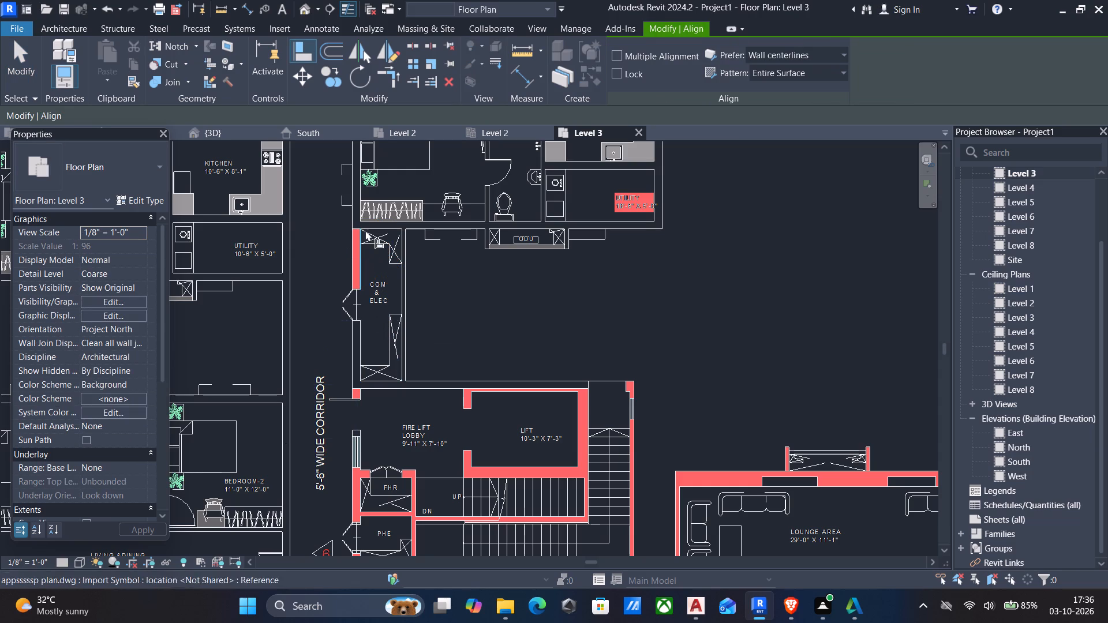
left_click(362, 226)
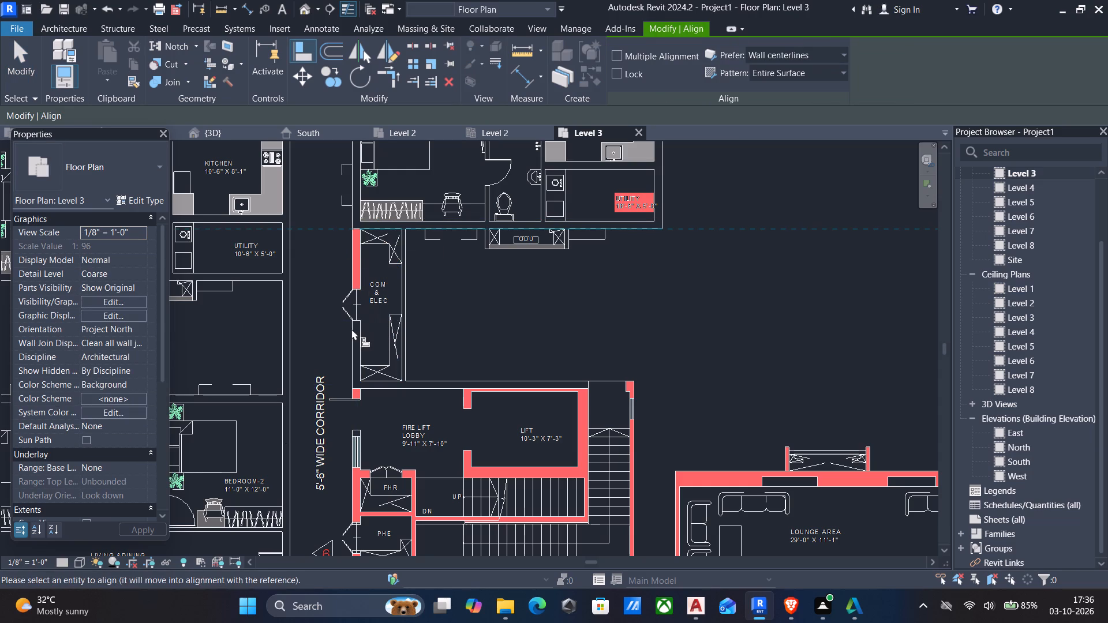
left_click(355, 320)
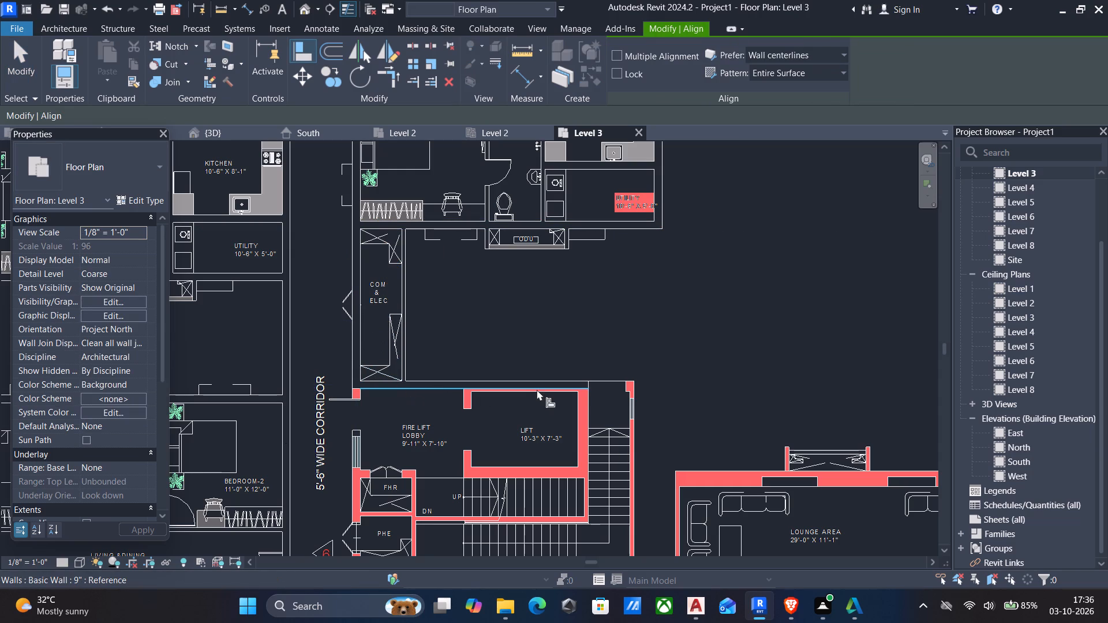
key("Escape")
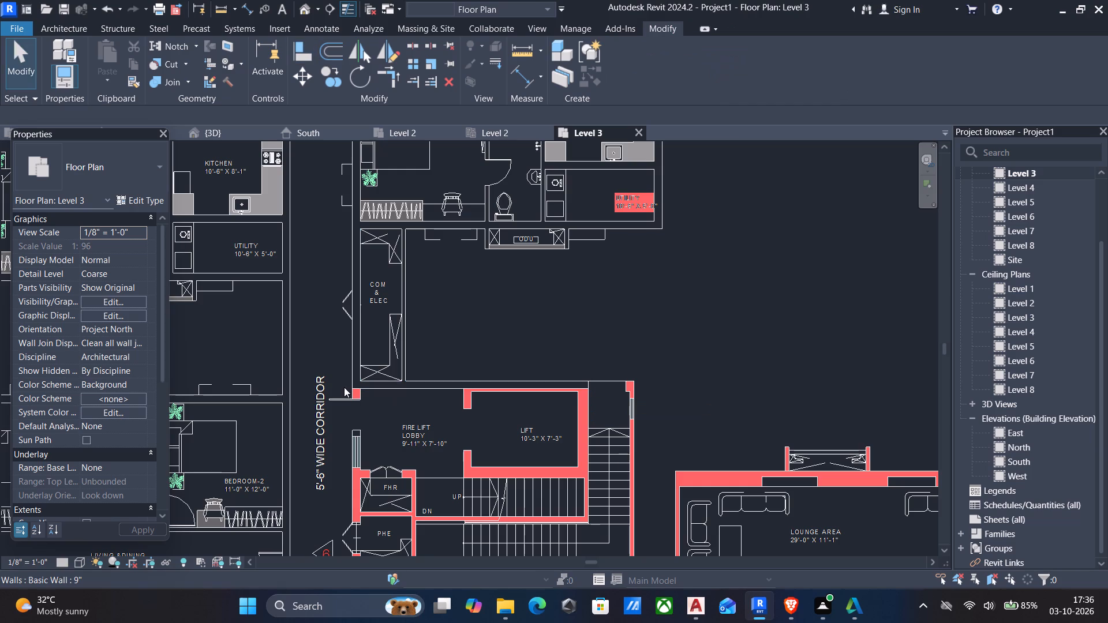
left_click(357, 382)
scroll(365, 419, "down", 3)
middle_click_drag(365, 448, 404, 381)
key("Escape")
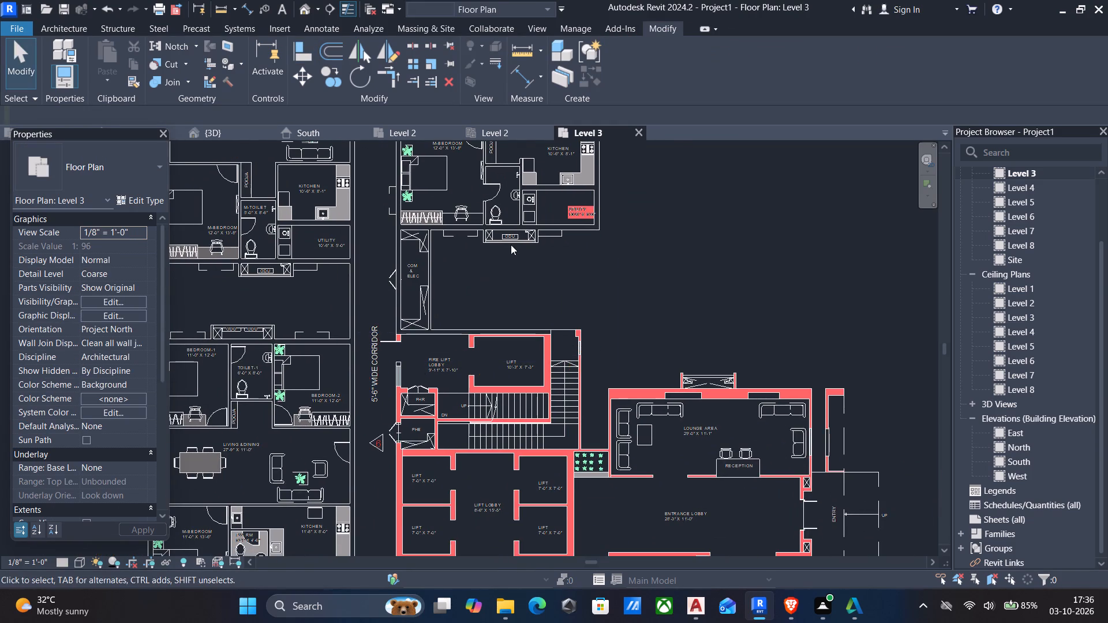
Shorten the 9" wall above the Fire Lift Lobby to about 10'-6", ending it where the Lift shaft wall begins.
middle_click_drag(548, 202, 522, 401)
scroll(522, 402, "down", 1)
middle_click_drag(338, 380, 390, 321)
middle_click_drag(375, 392, 361, 285)
middle_click_drag(323, 287, 347, 327)
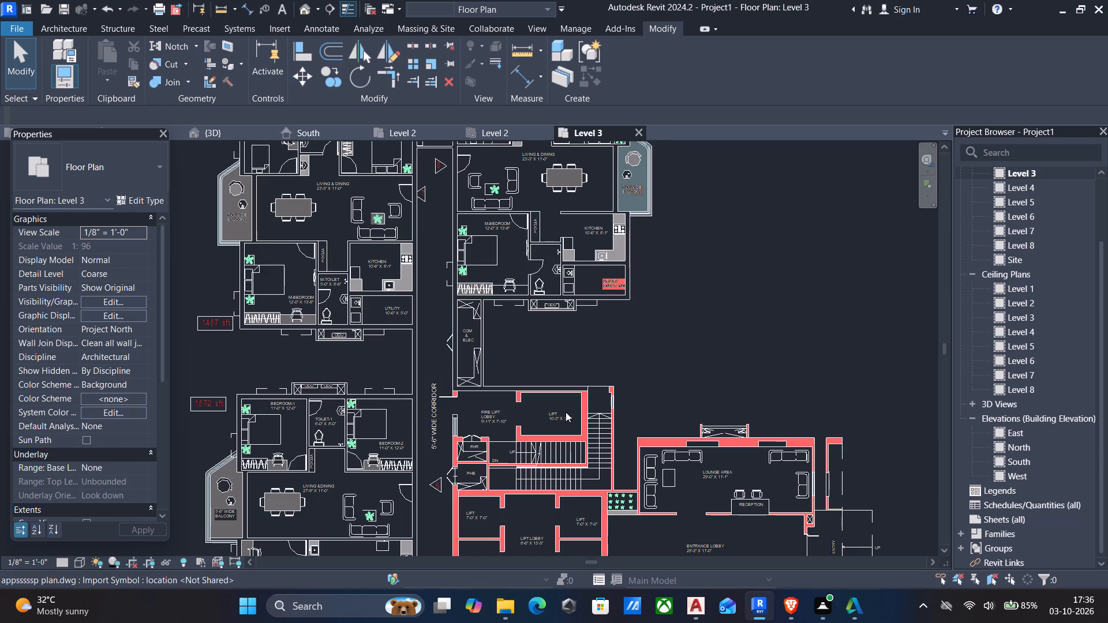
scroll(566, 412, "up", 4)
middle_click_drag(566, 412, 407, 382)
scroll(383, 376, "up", 3)
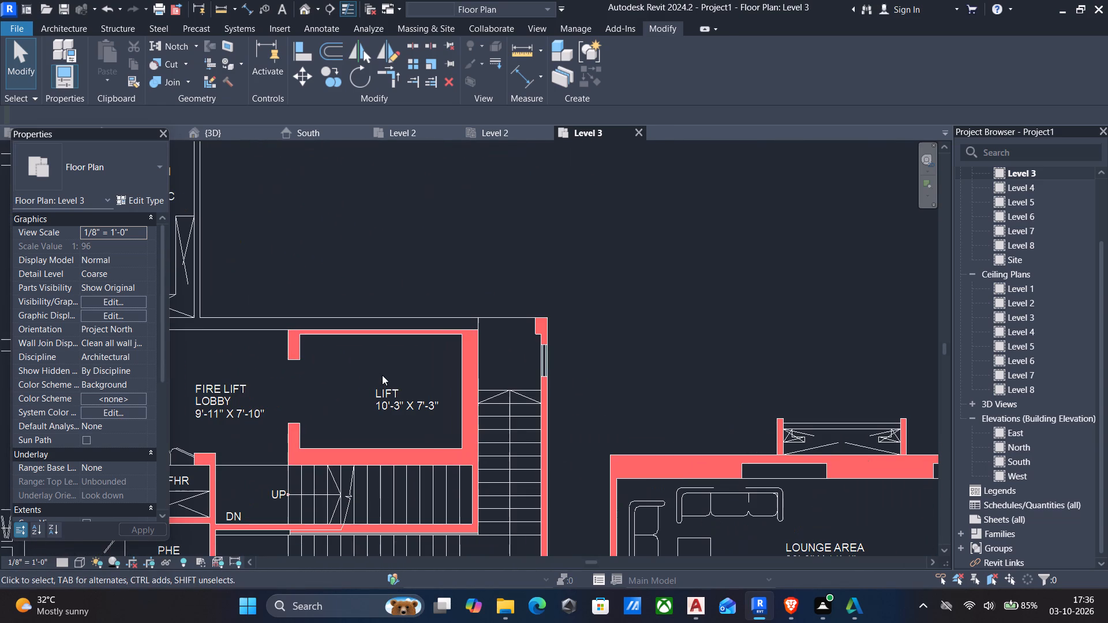
middle_click_drag(245, 322, 404, 368)
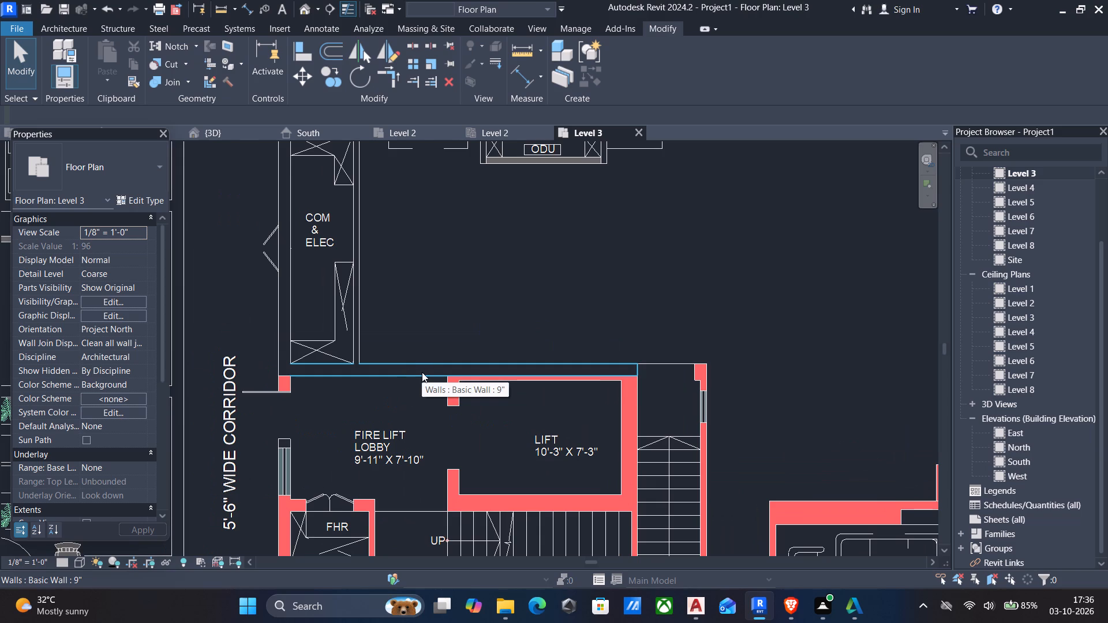
left_click(570, 376)
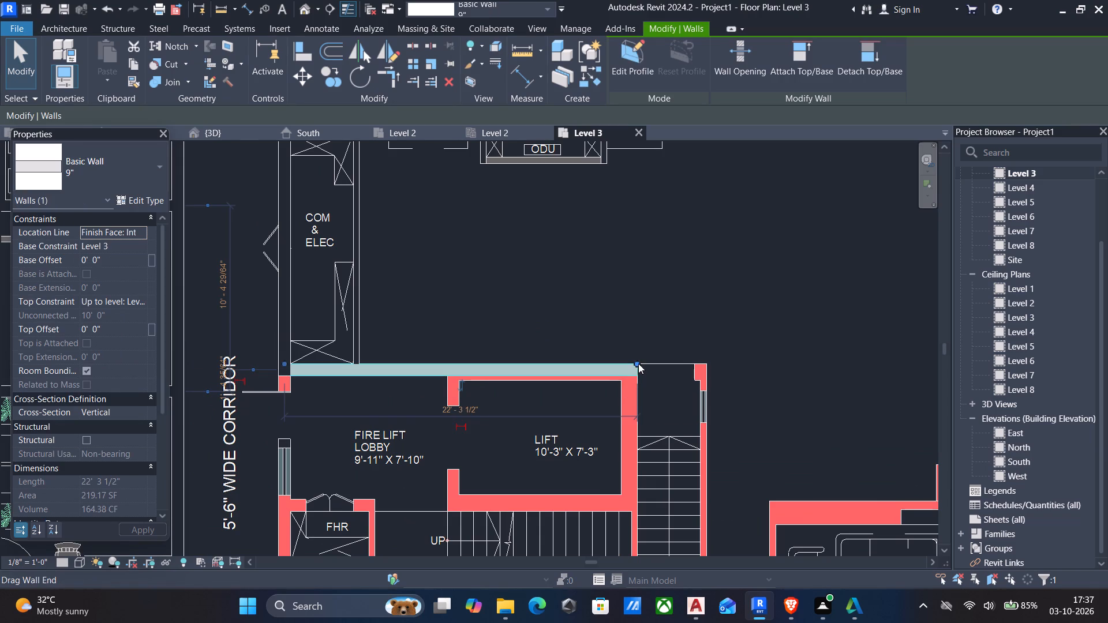
left_click_drag(638, 363, 451, 366)
key("Escape")
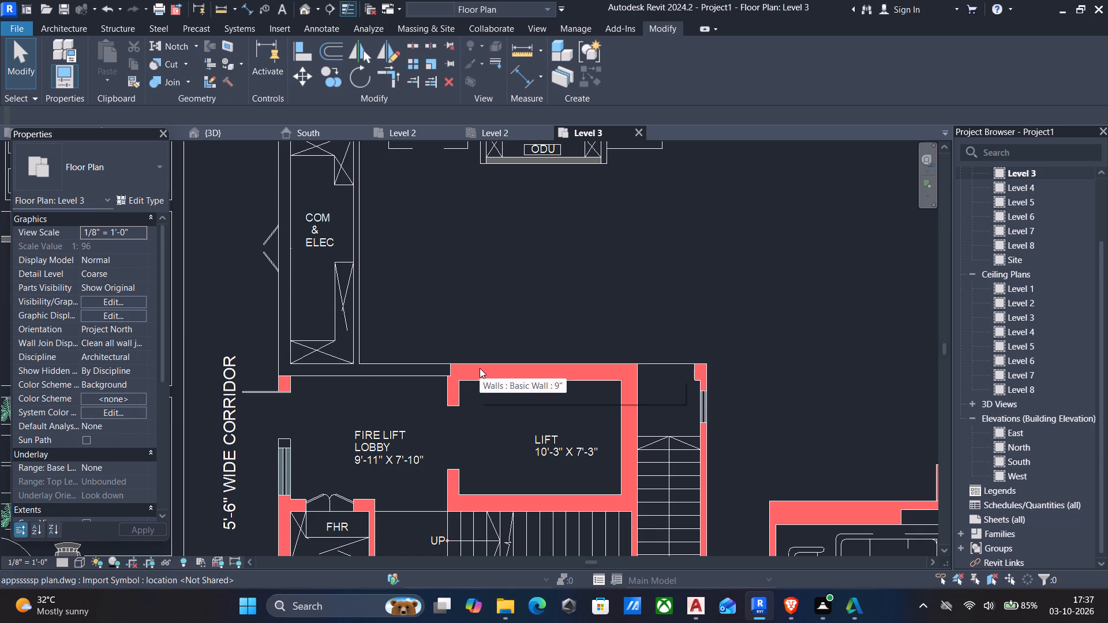
left_click(410, 369)
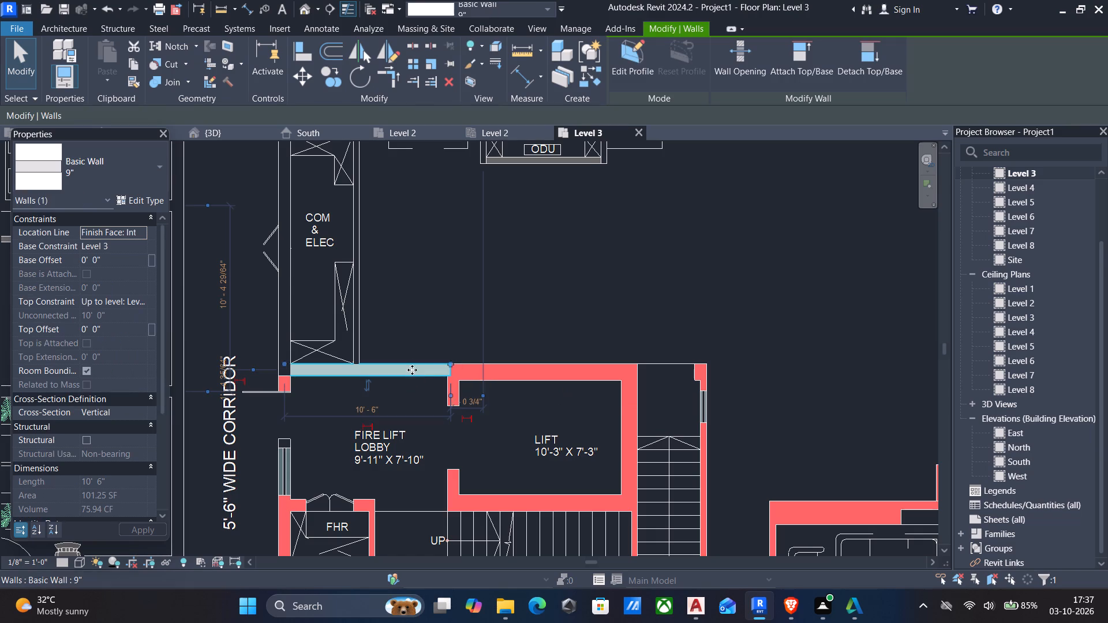
Shorten the 9" wall between COM & ELEC and the Fire Lift Lobby to 10'-0", ending it where the thicker Lift shaft wall begins.
scroll(449, 367, "up", 3)
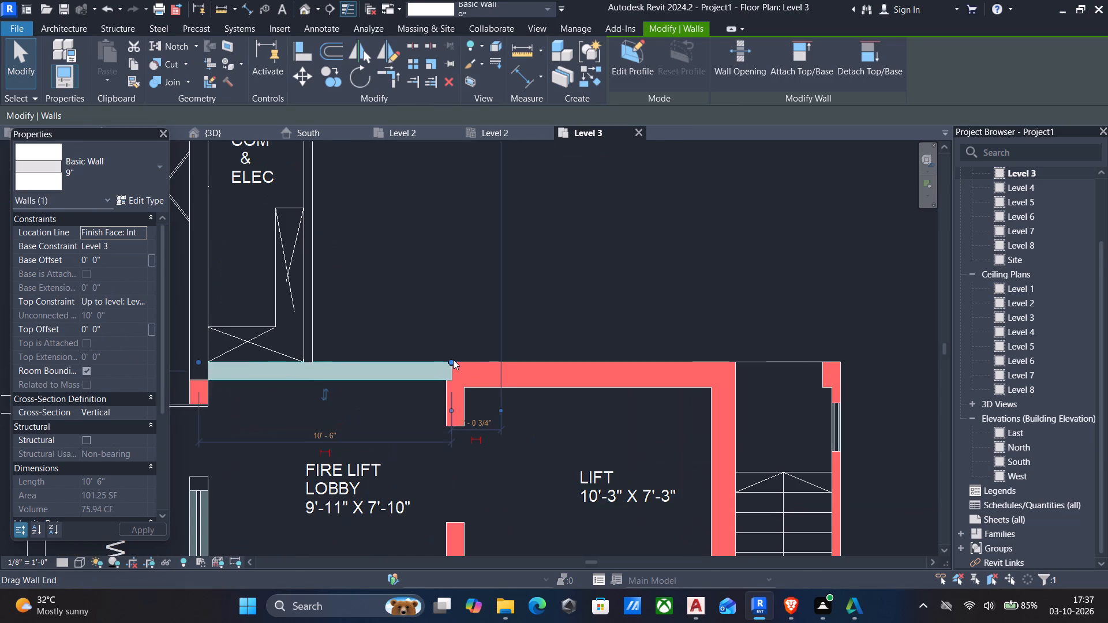
left_click_drag(451, 361, 439, 369)
scroll(449, 369, "up", 3)
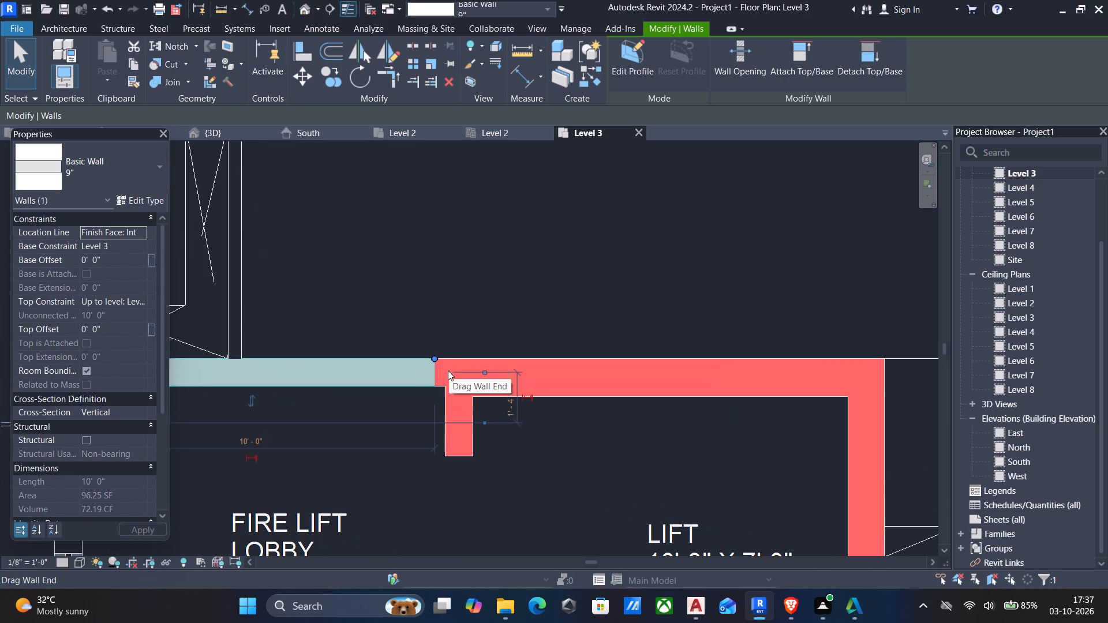
key("Escape")
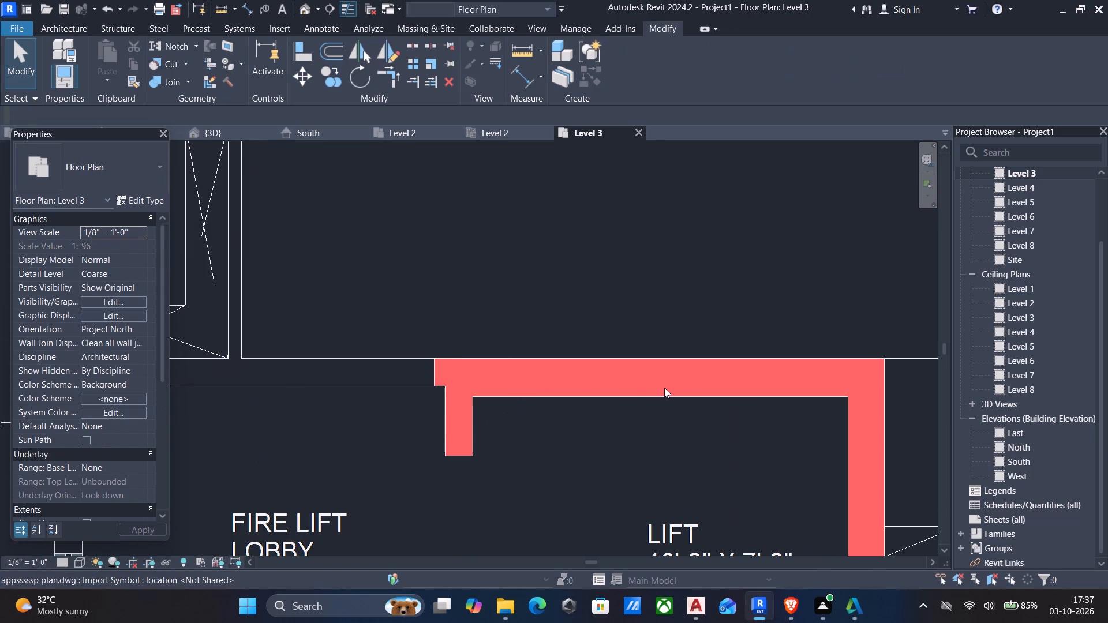
Duplicate the 9" basic wall type under the name 1' feet.
type("wa")
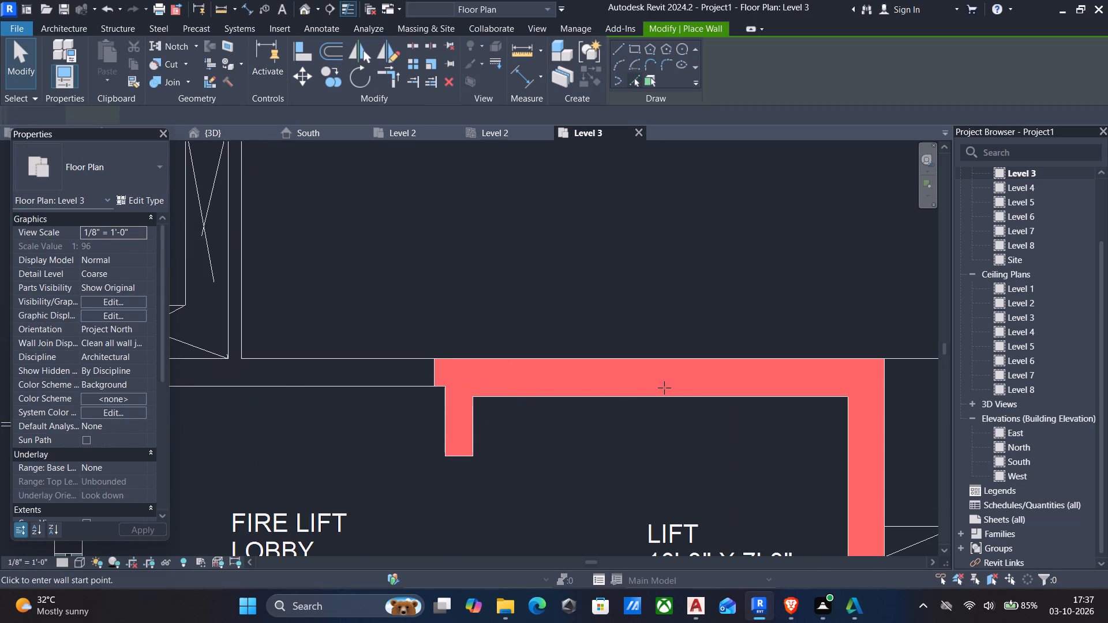
left_click(146, 199)
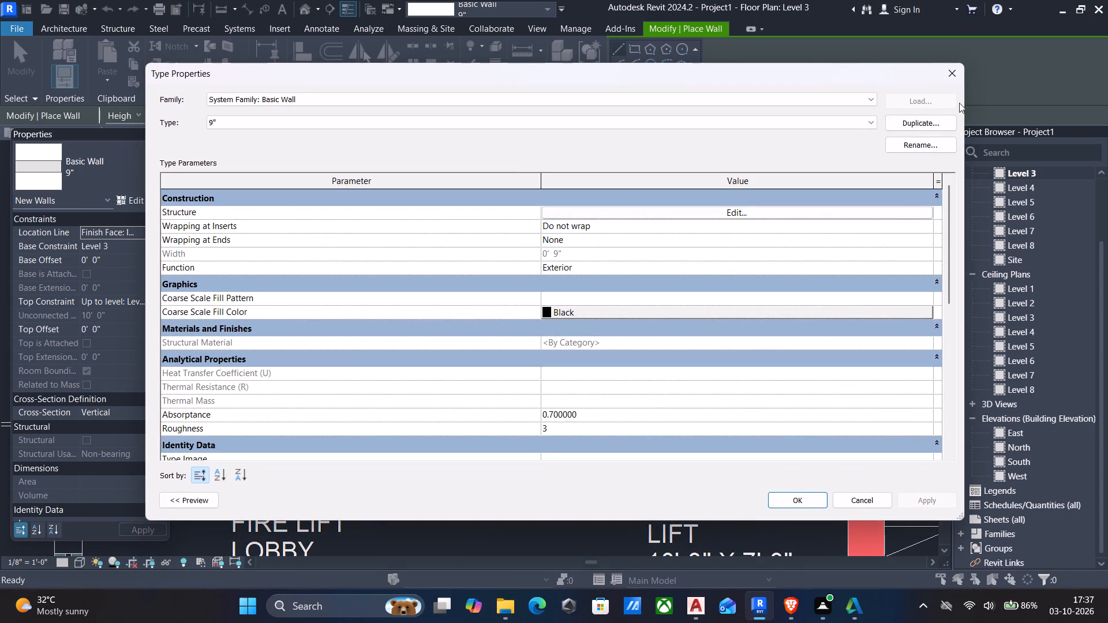
left_click(922, 119)
key("BackSpace")
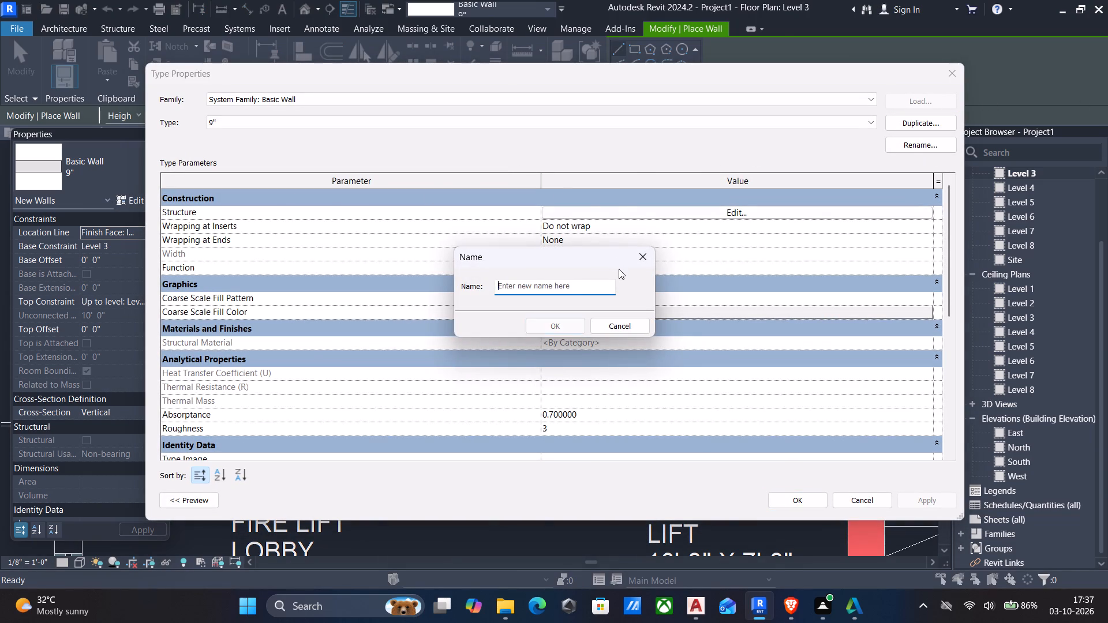
type("1'")
key("space")
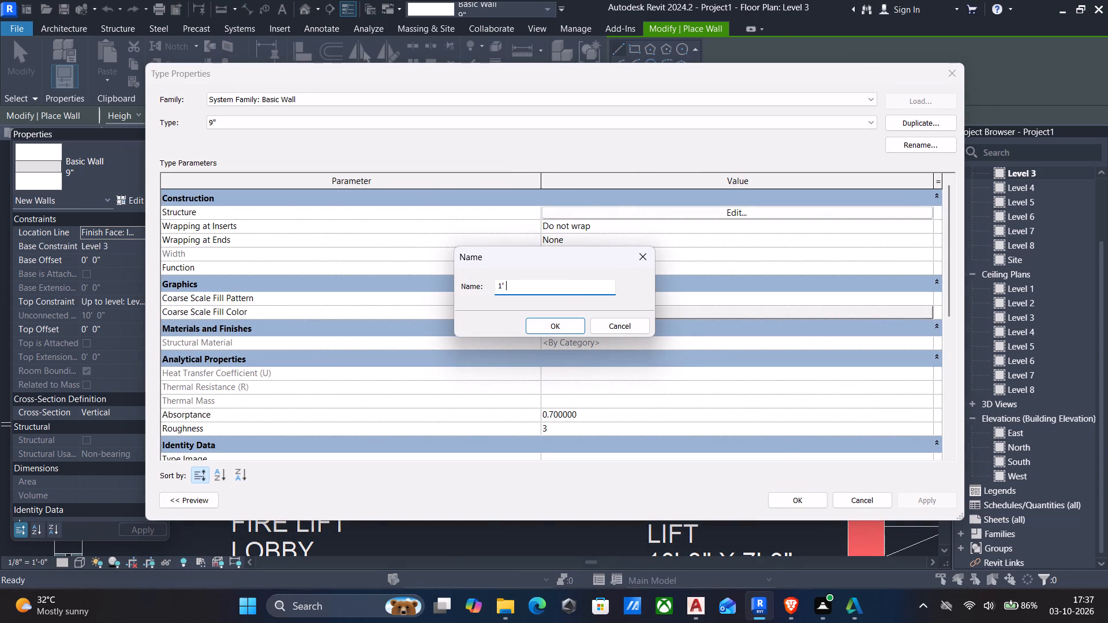
type("feet")
left_click(564, 326)
Set the structure layer thickness of the 1' feet wall type to 1' and apply the type.
left_click(736, 213)
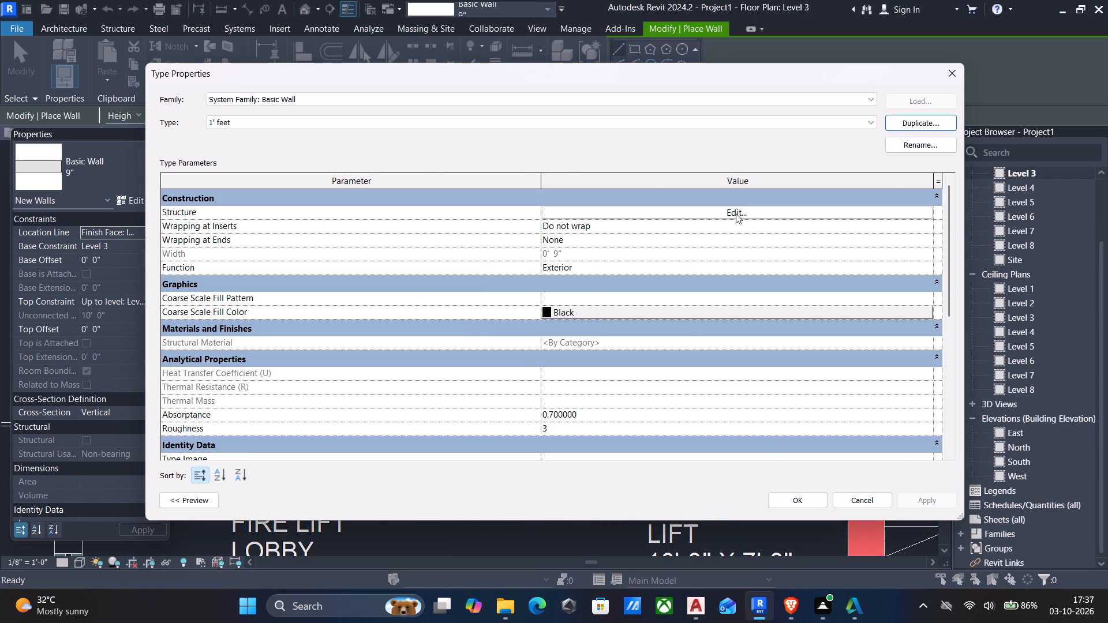
left_click(601, 211)
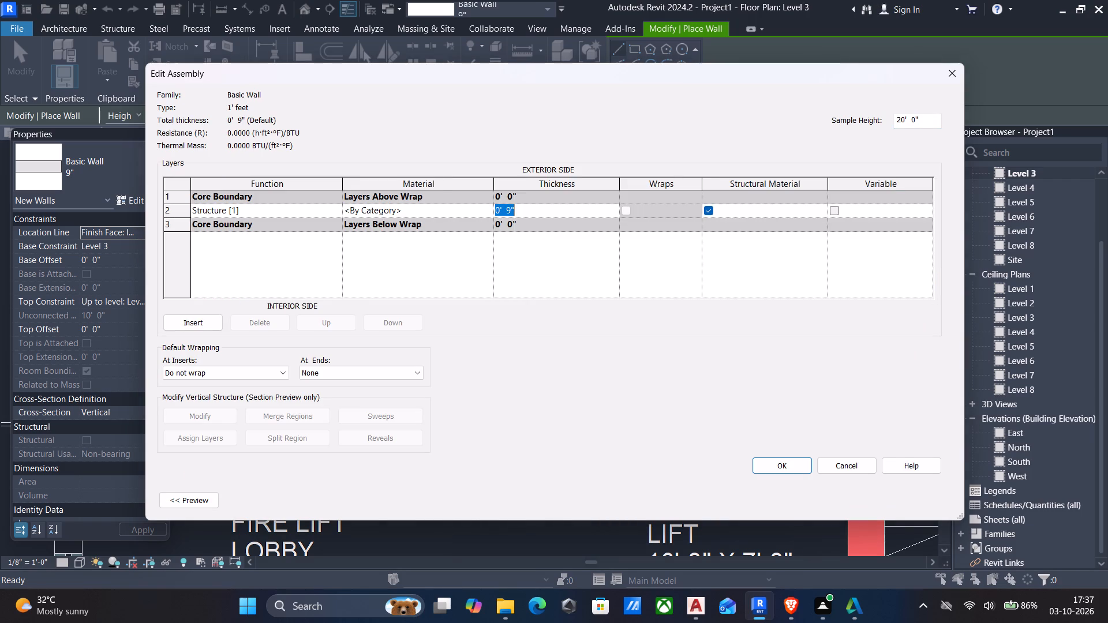
type("1'")
left_click(787, 467)
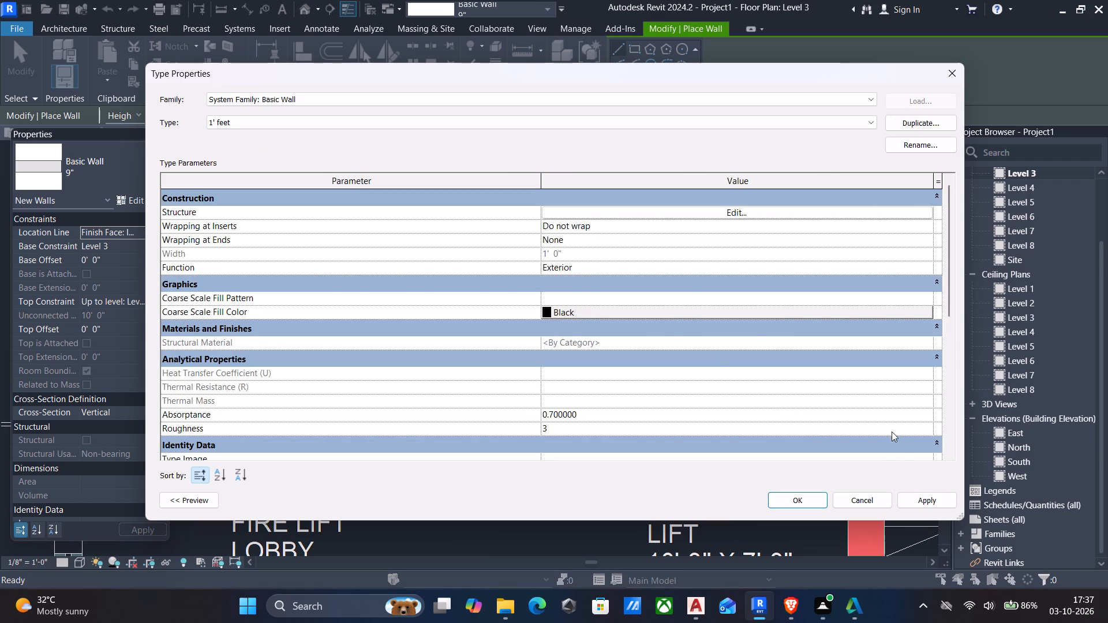
left_click(923, 500)
scroll(923, 500, "up", 1)
left_click(782, 501)
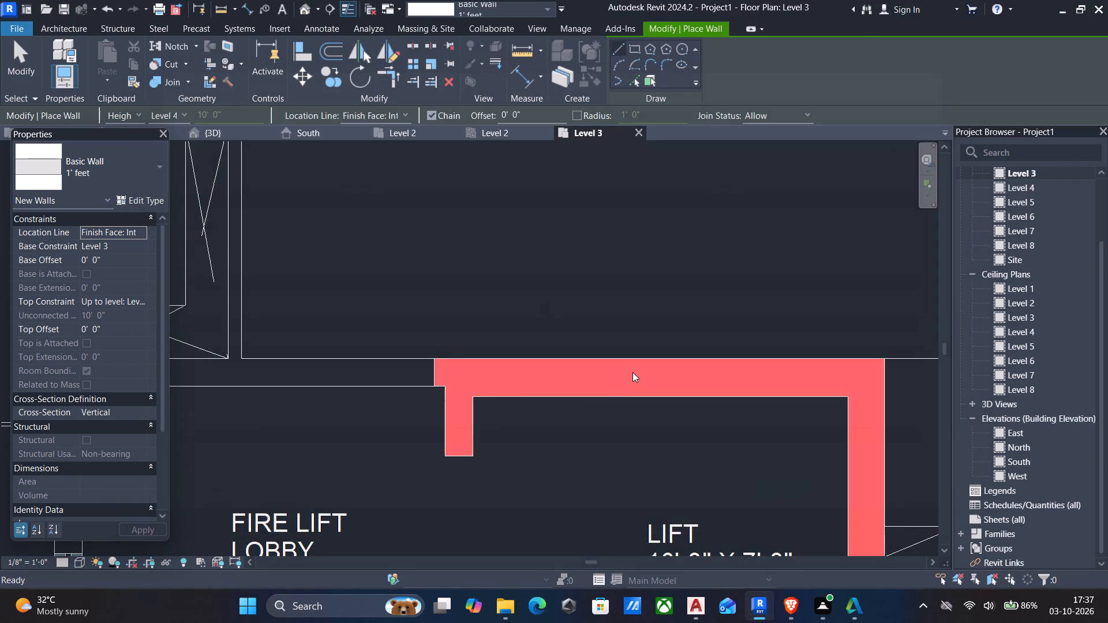
Place 1' feet walls on the three closed sides of the Lift shaft by picking the plan lines.
scroll(601, 382, "down", 1)
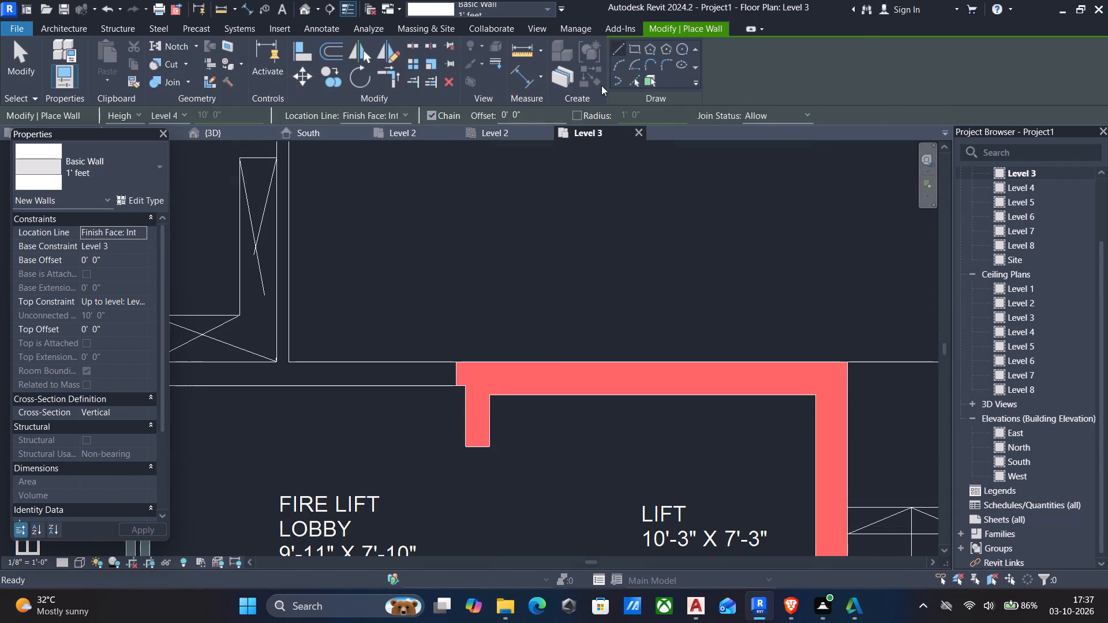
left_click(633, 81)
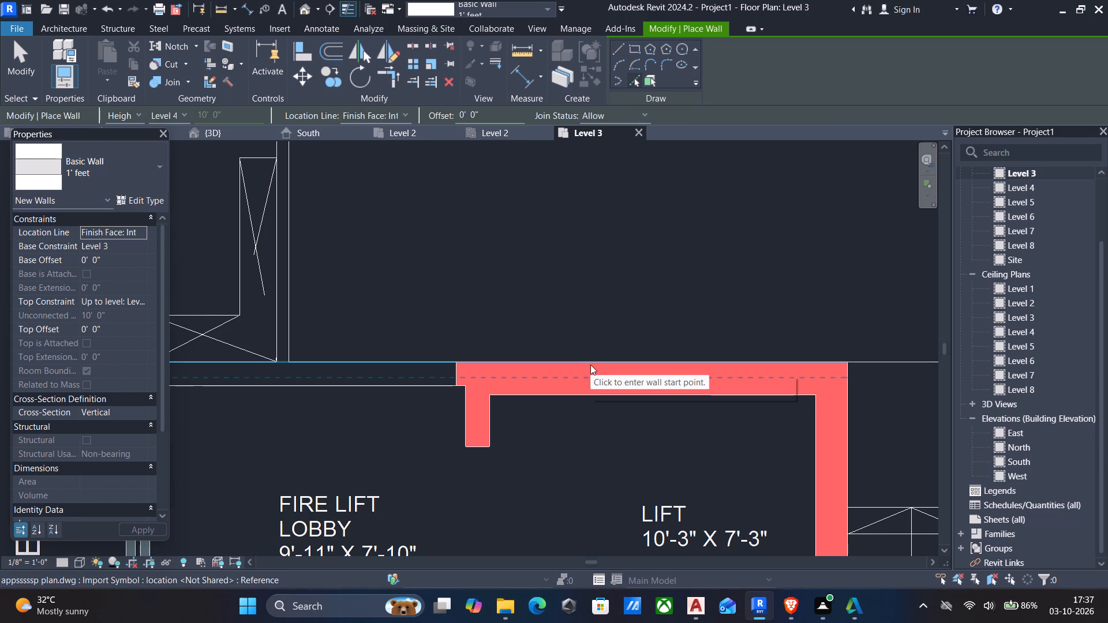
scroll(590, 365, "down", 3)
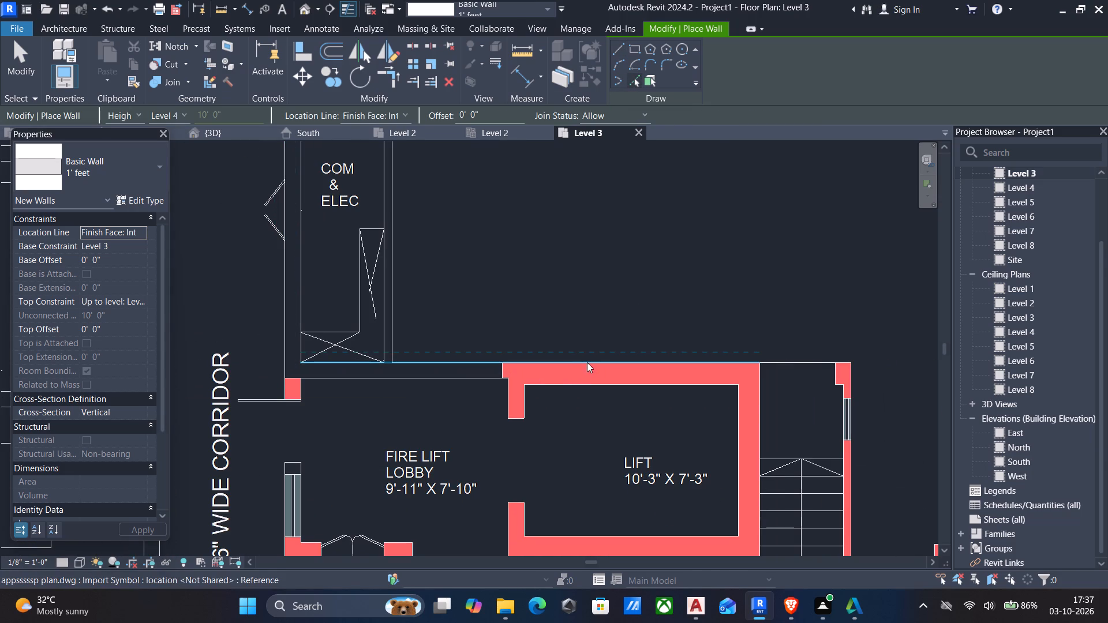
left_click(566, 384)
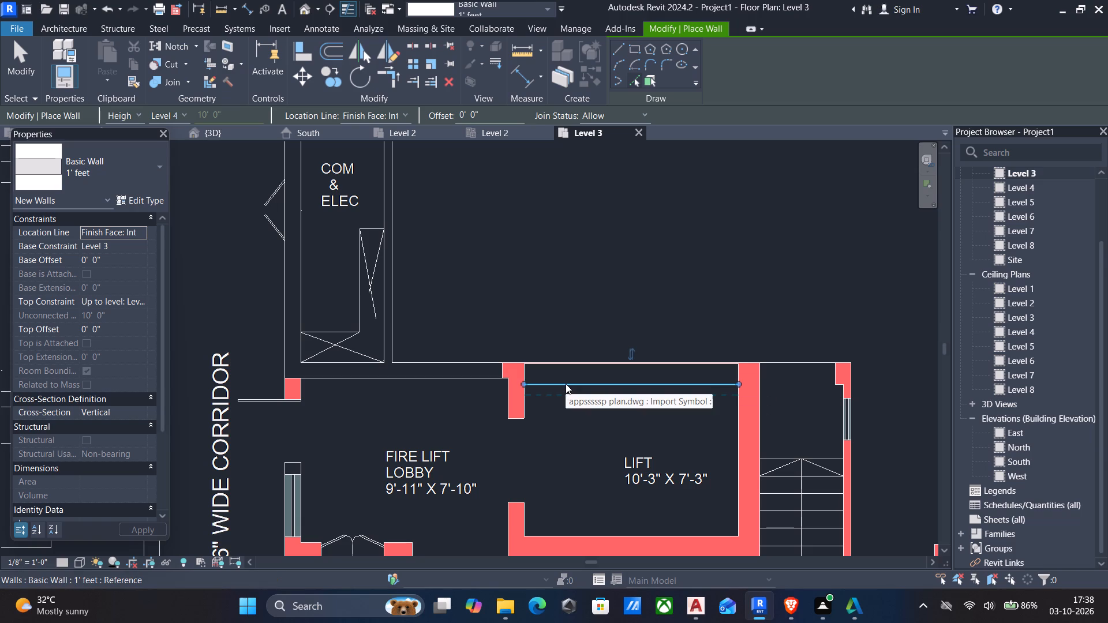
key("Escape")
middle_click_drag(548, 381, 520, 320)
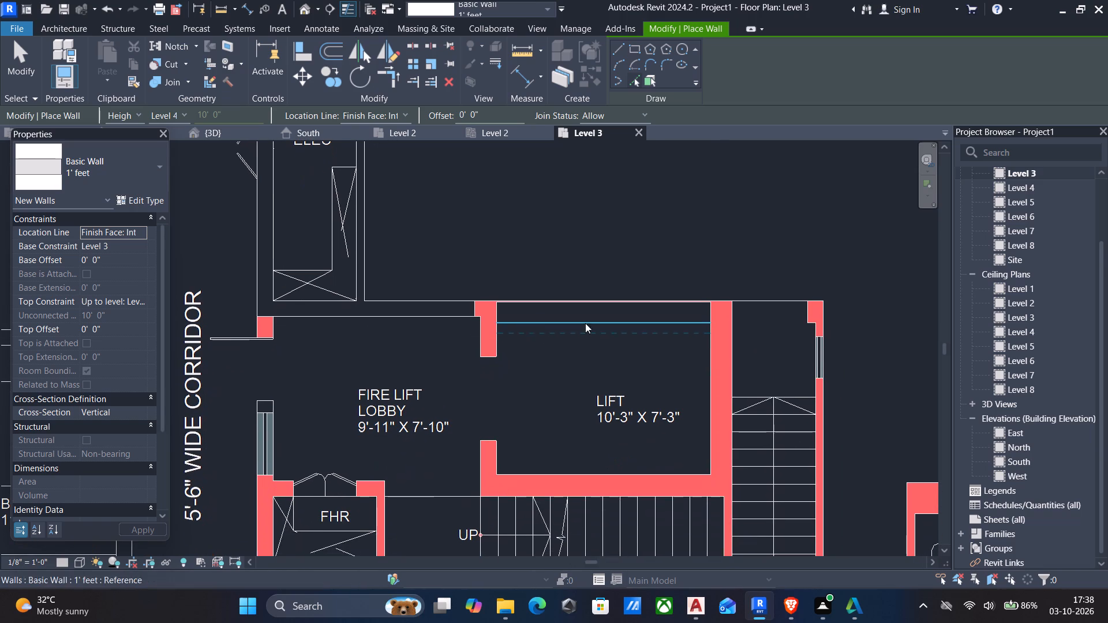
left_click(728, 321)
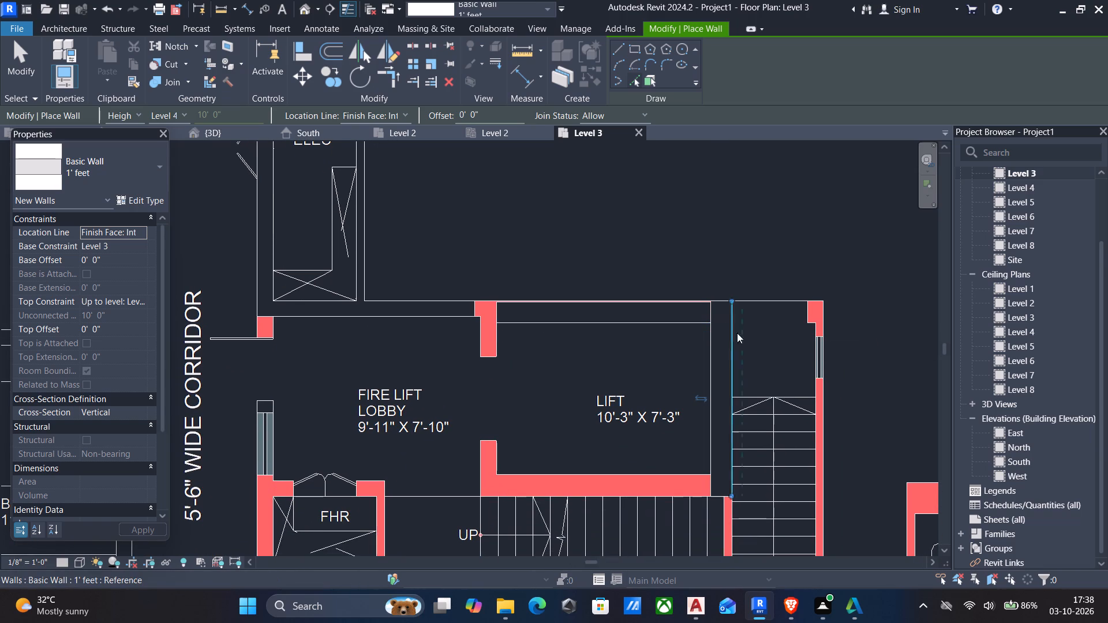
middle_click_drag(733, 395, 761, 302)
left_click(708, 388)
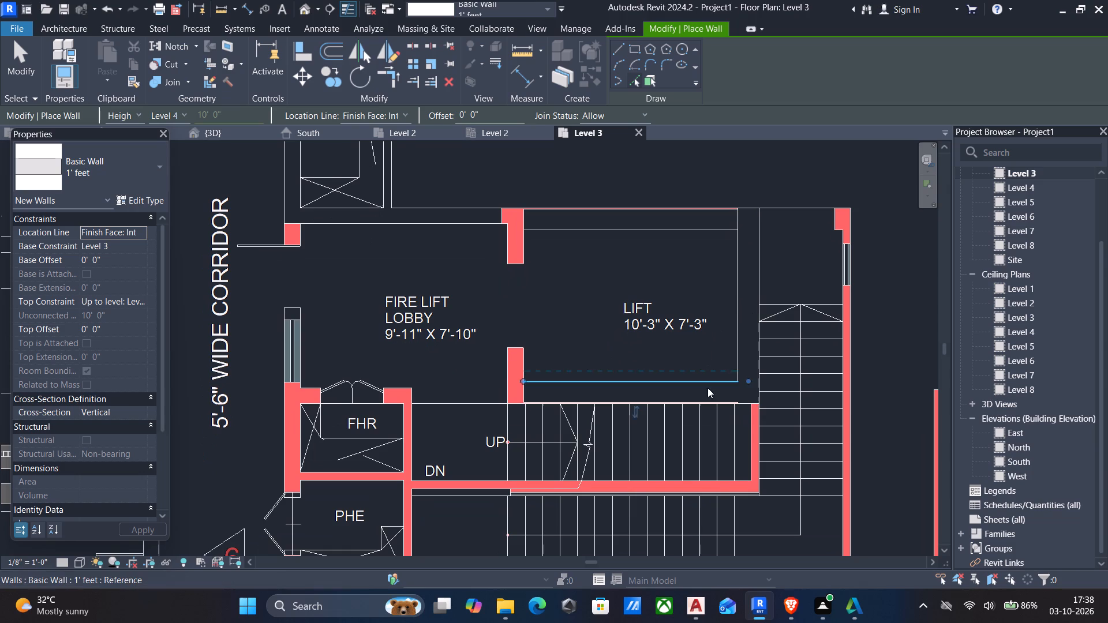
key("Escape")
key("Escape")
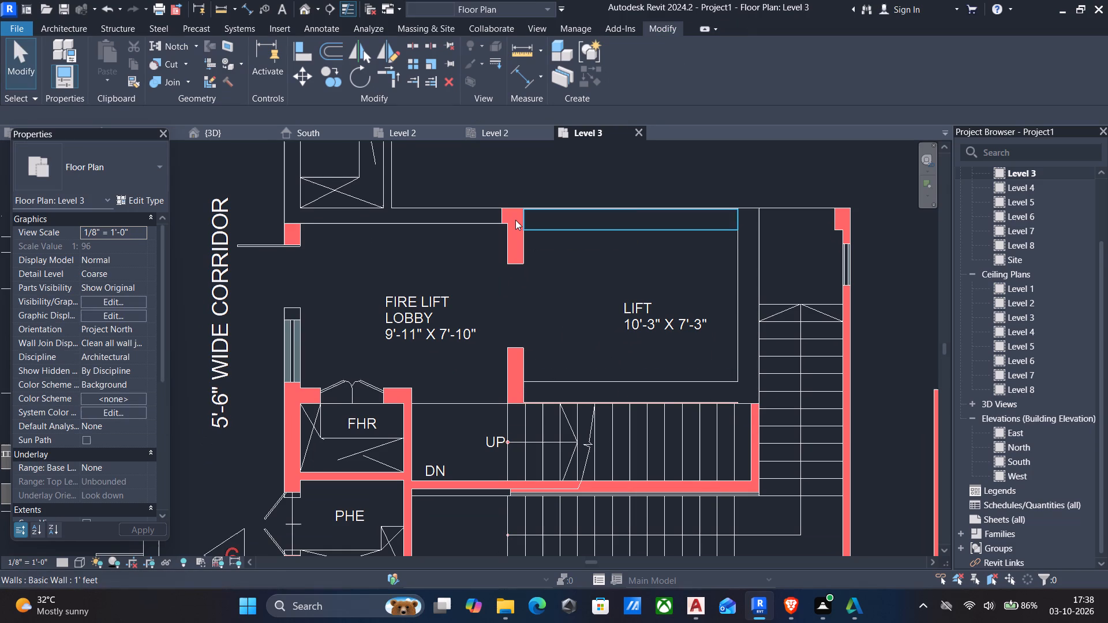
key("Escape")
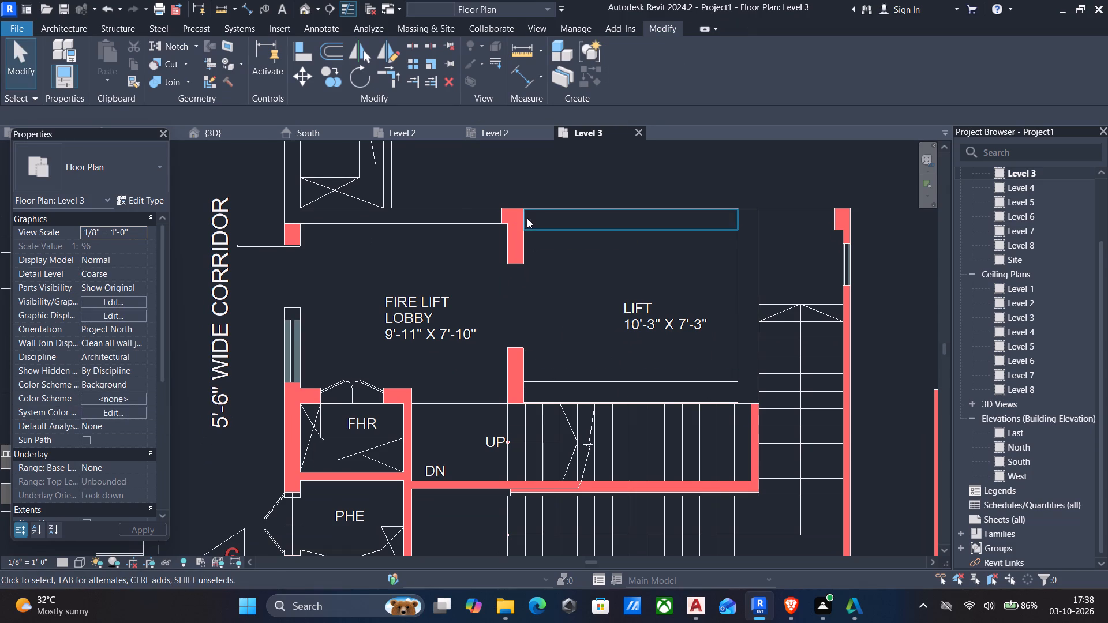
Extend the 1' feet wall above the Lift to the end of the 9" lobby wall, about 11'-9 1/2" long.
left_click(525, 219)
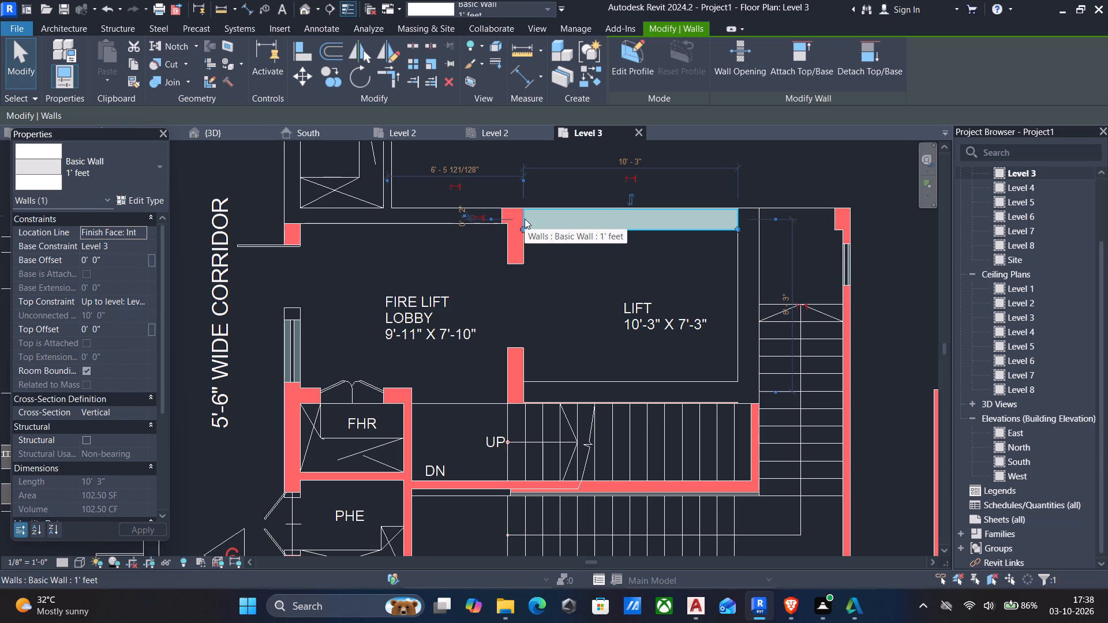
scroll(525, 219, "up", 3)
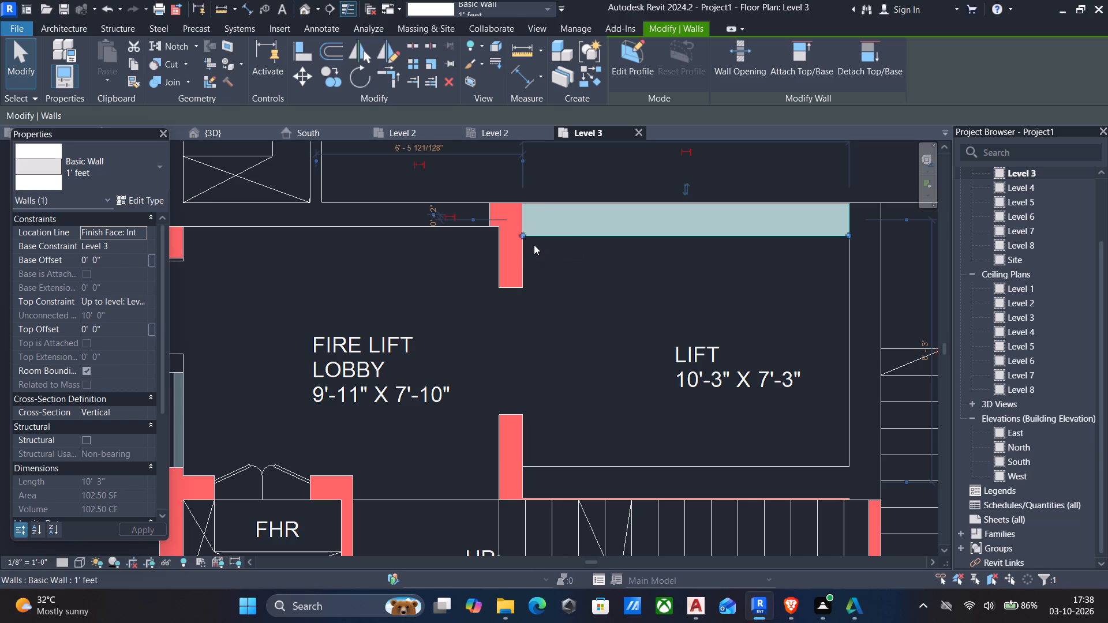
left_click_drag(521, 234, 495, 232)
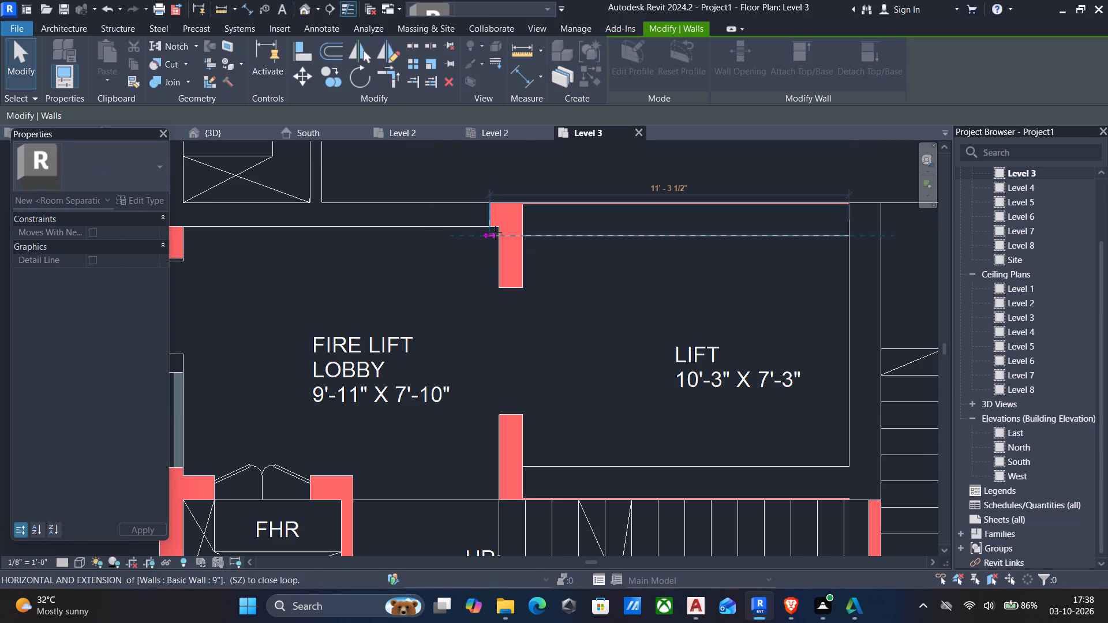
left_click_drag(495, 232, 498, 232)
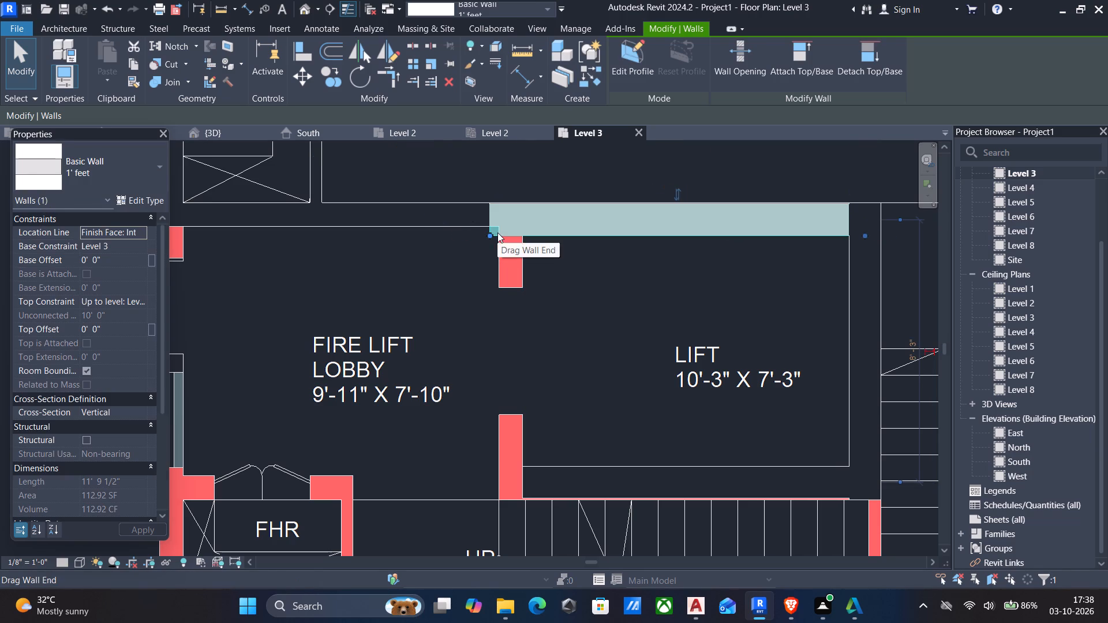
key("Escape")
scroll(482, 236, "up", 3)
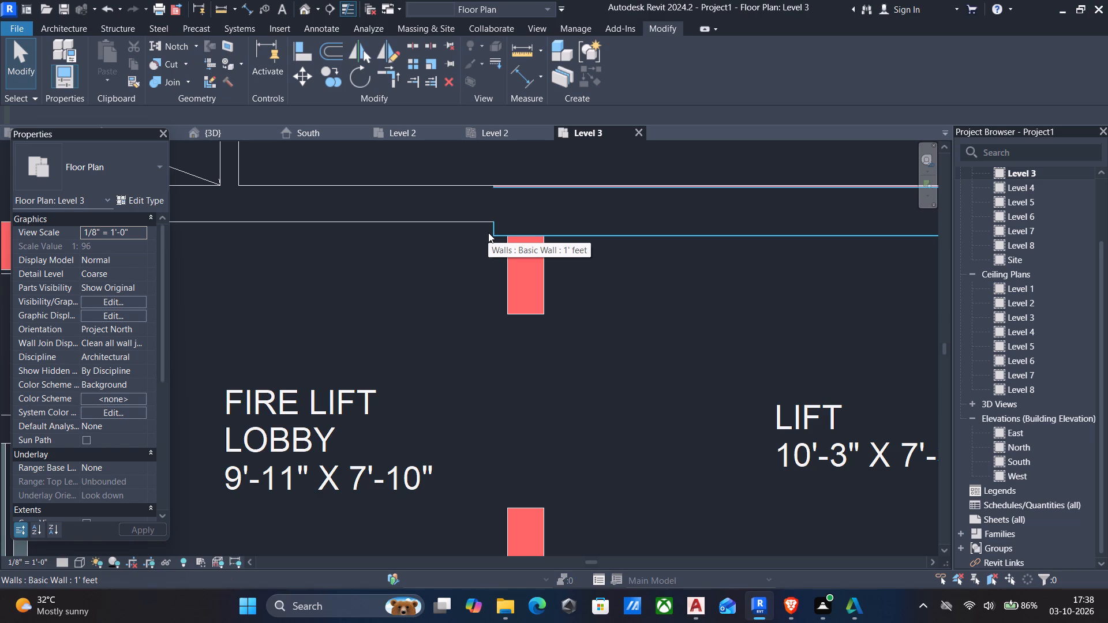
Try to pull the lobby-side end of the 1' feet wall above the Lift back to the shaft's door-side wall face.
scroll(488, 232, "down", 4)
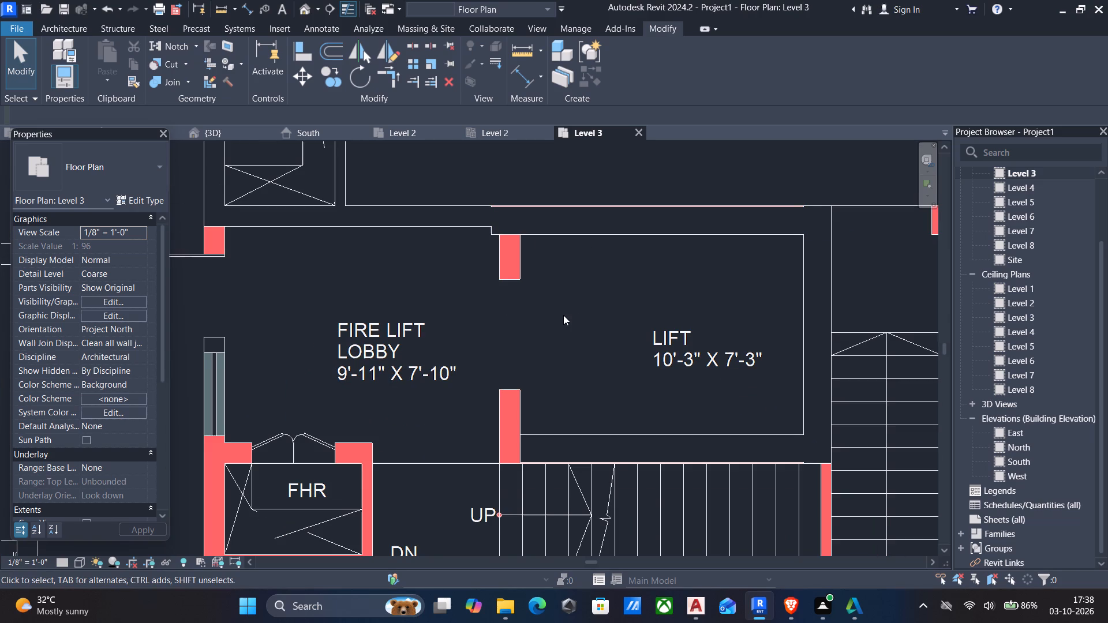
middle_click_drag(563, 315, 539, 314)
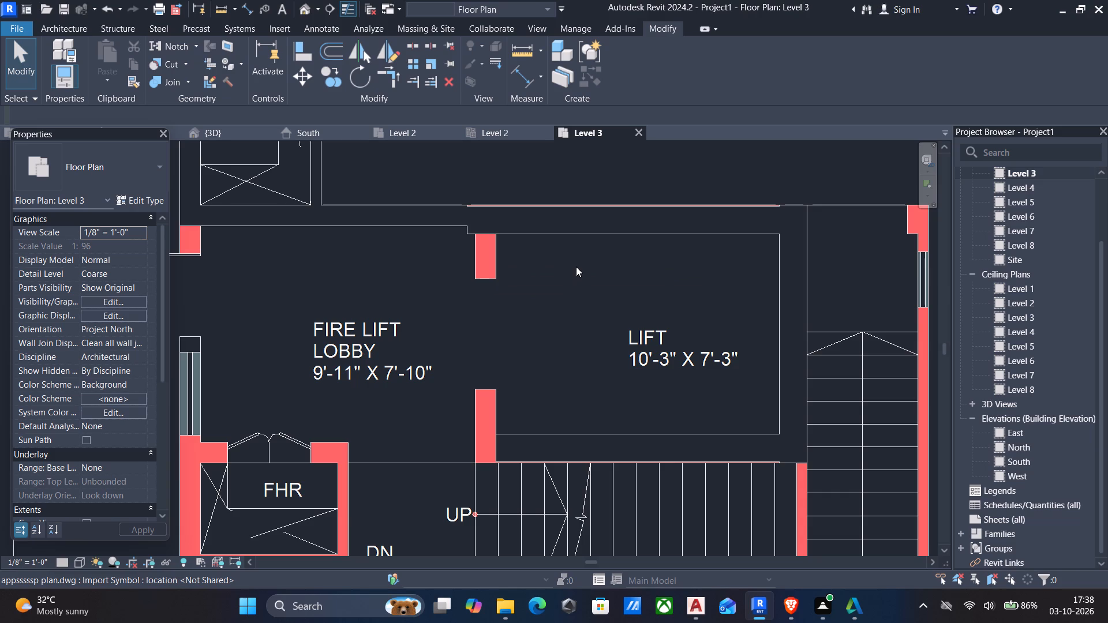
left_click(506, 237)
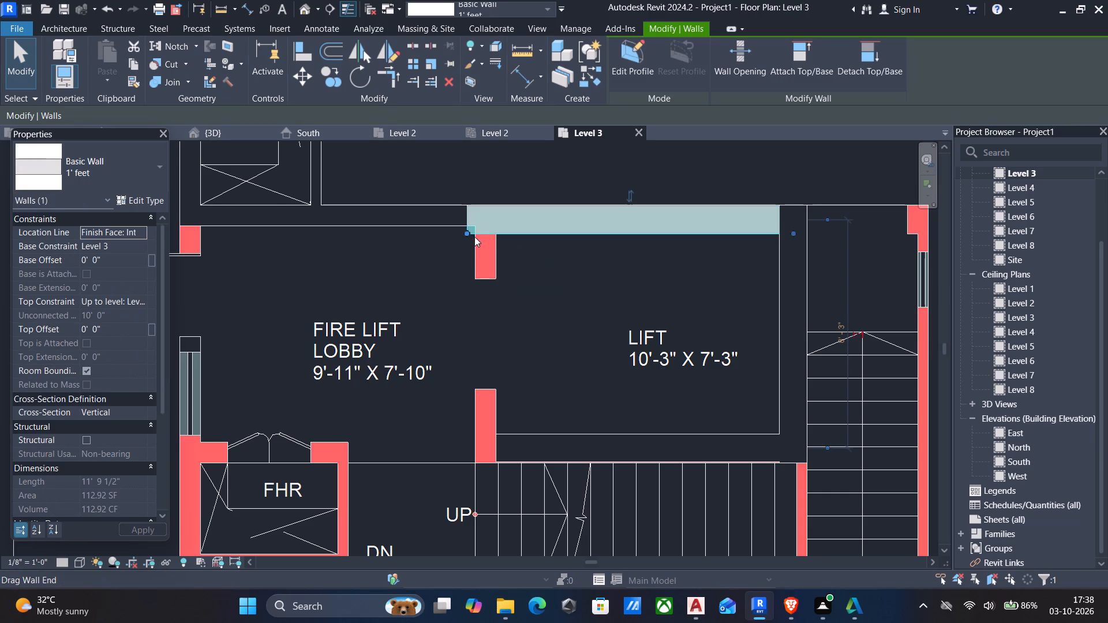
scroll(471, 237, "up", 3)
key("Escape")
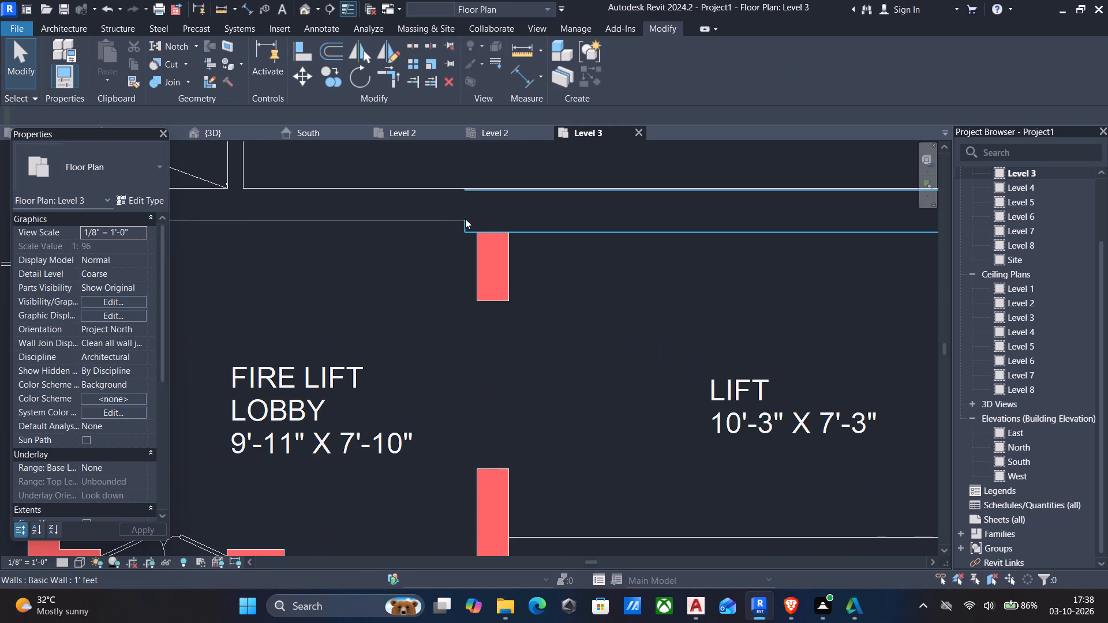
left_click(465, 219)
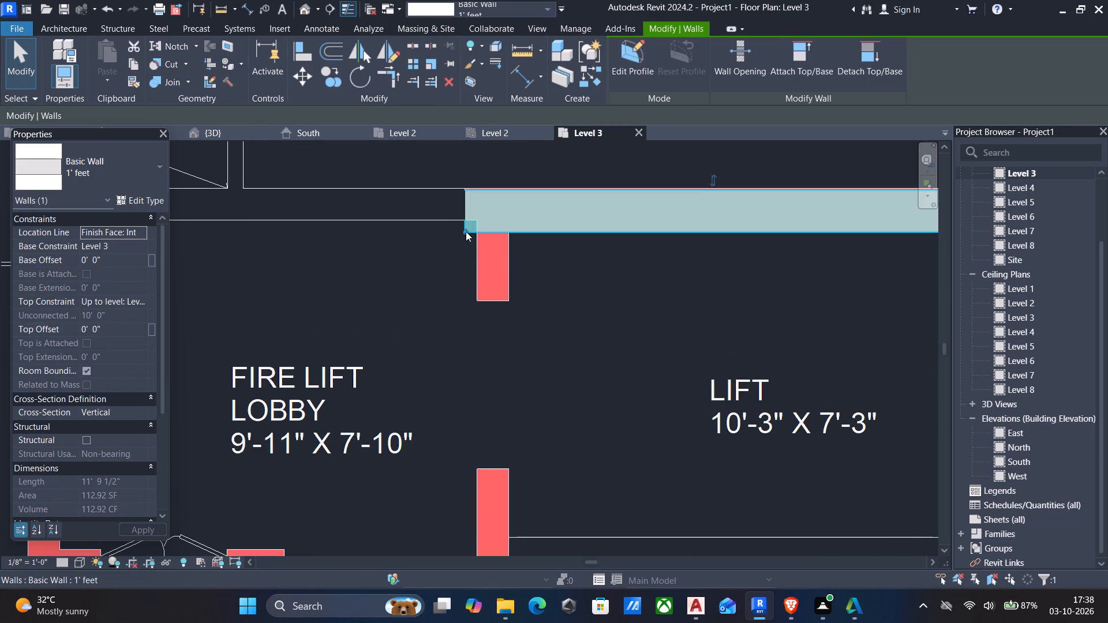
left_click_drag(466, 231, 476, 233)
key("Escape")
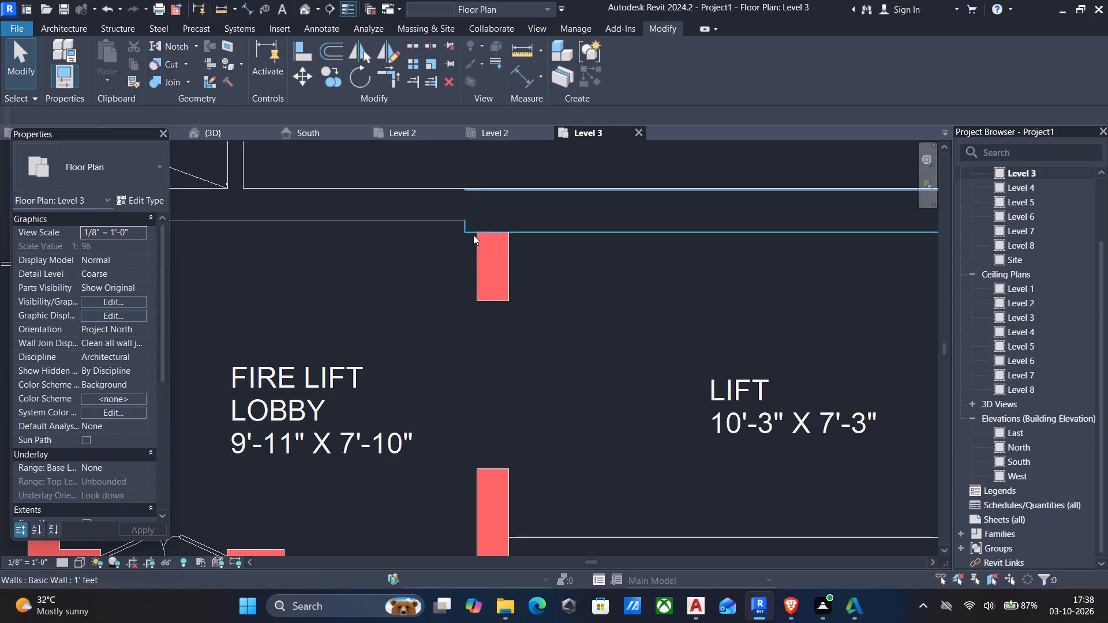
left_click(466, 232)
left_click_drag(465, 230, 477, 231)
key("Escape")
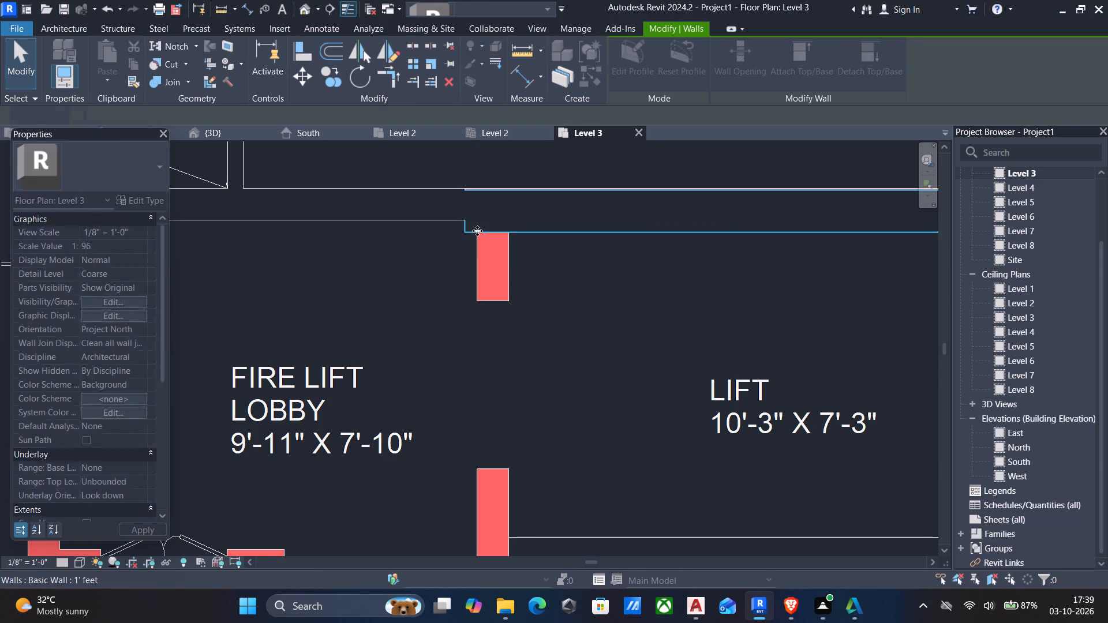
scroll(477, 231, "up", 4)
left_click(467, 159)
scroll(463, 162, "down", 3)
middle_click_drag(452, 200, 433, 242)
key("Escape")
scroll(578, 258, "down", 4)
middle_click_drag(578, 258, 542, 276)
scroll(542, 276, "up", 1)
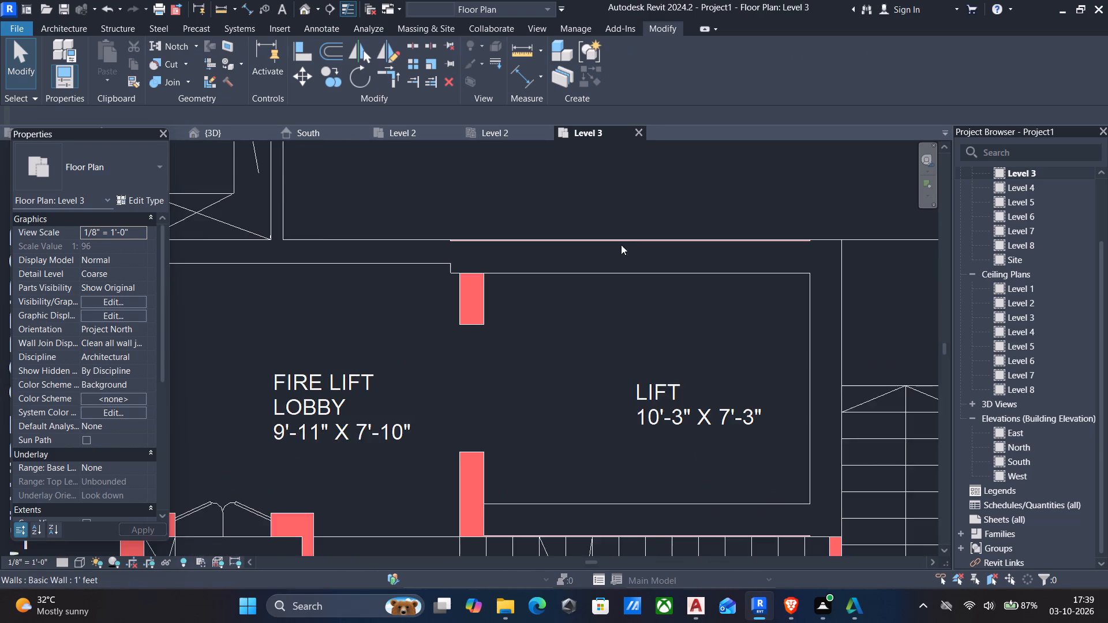
Align the outer face of the 1' feet wall above the Lift with the plan's outer wall line.
scroll(629, 238, "up", 3)
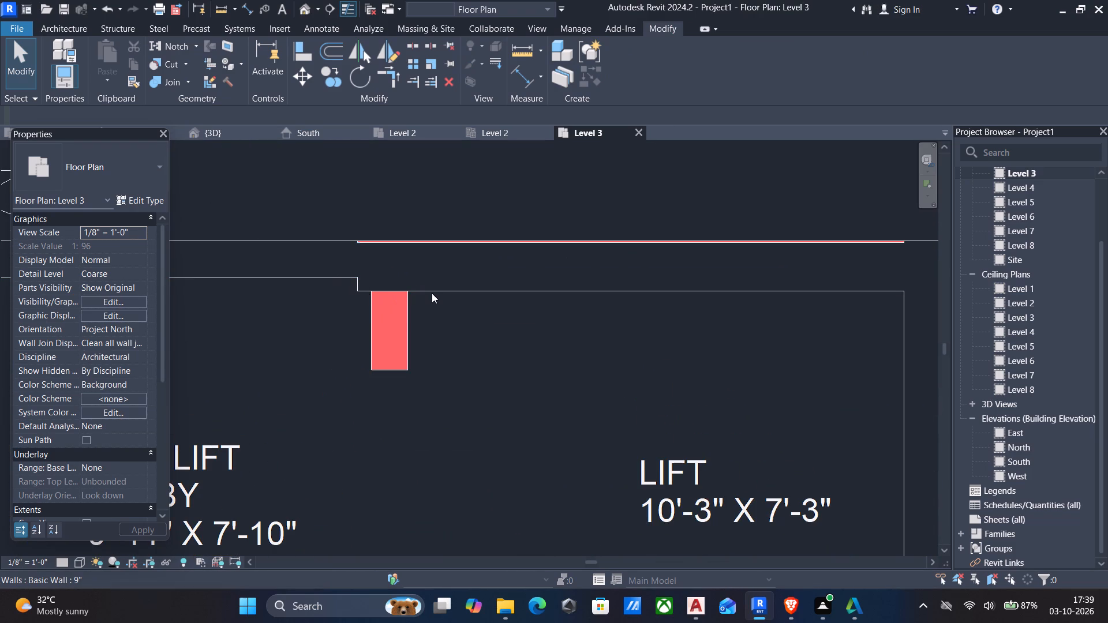
type("al")
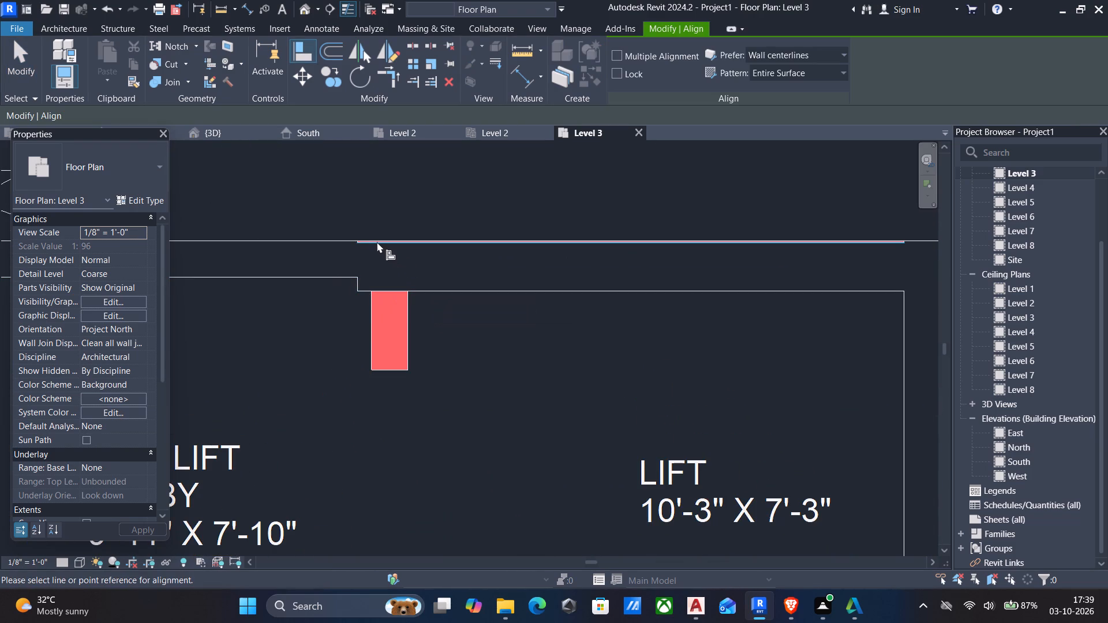
scroll(368, 237, "up", 7)
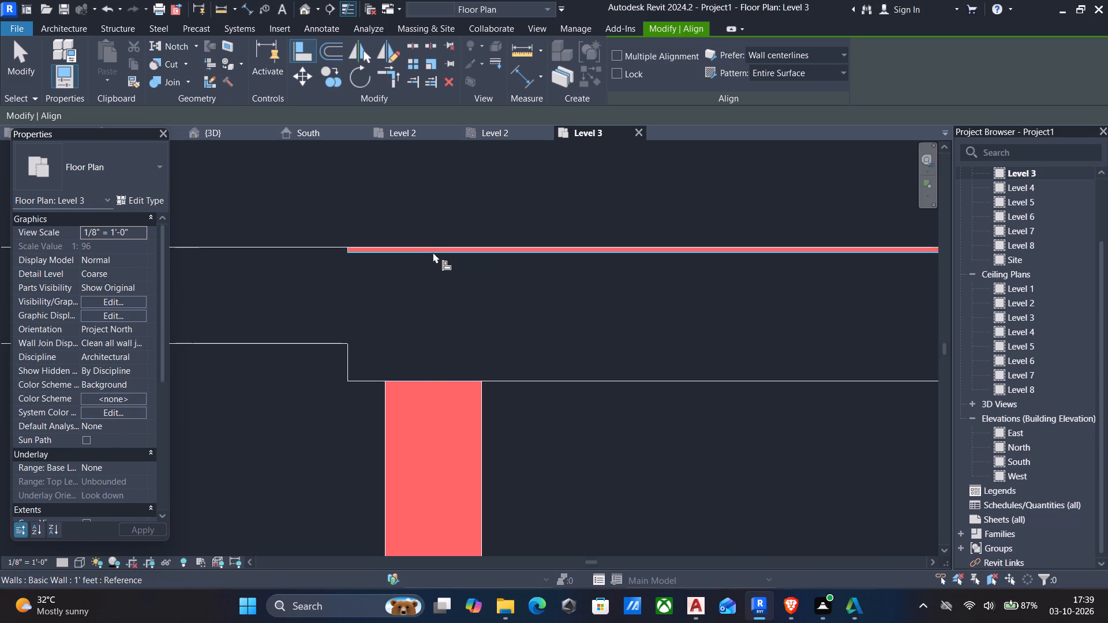
left_click(315, 245)
left_click(375, 250)
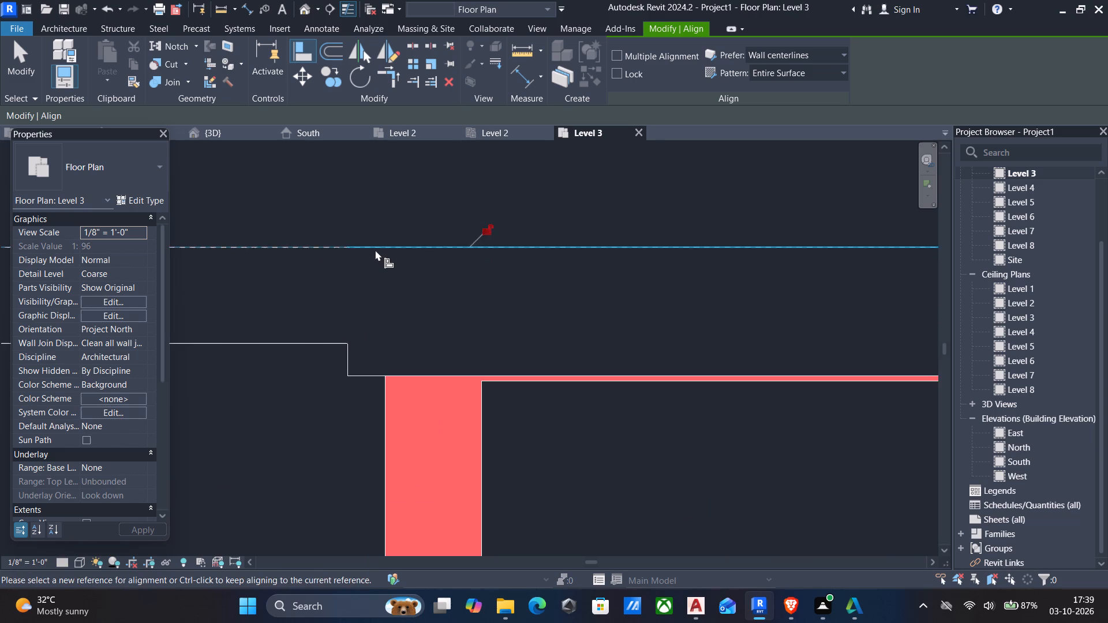
scroll(379, 261, "down", 4)
middle_click_drag(349, 336, 284, 288)
scroll(284, 288, "down", 4)
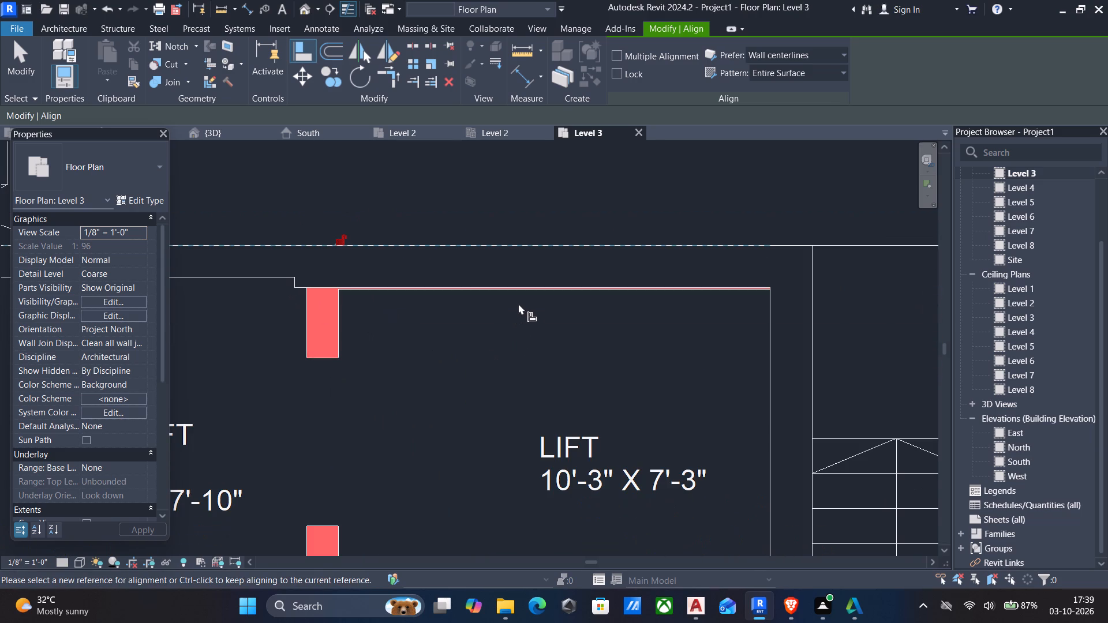
key("Escape")
Examine the Level 3 plan from the Lift and staircase out to the service core and surrounding apartment units.
scroll(518, 303, "down", 3)
middle_click_drag(587, 334, 613, 255)
middle_click_drag(503, 399, 538, 396)
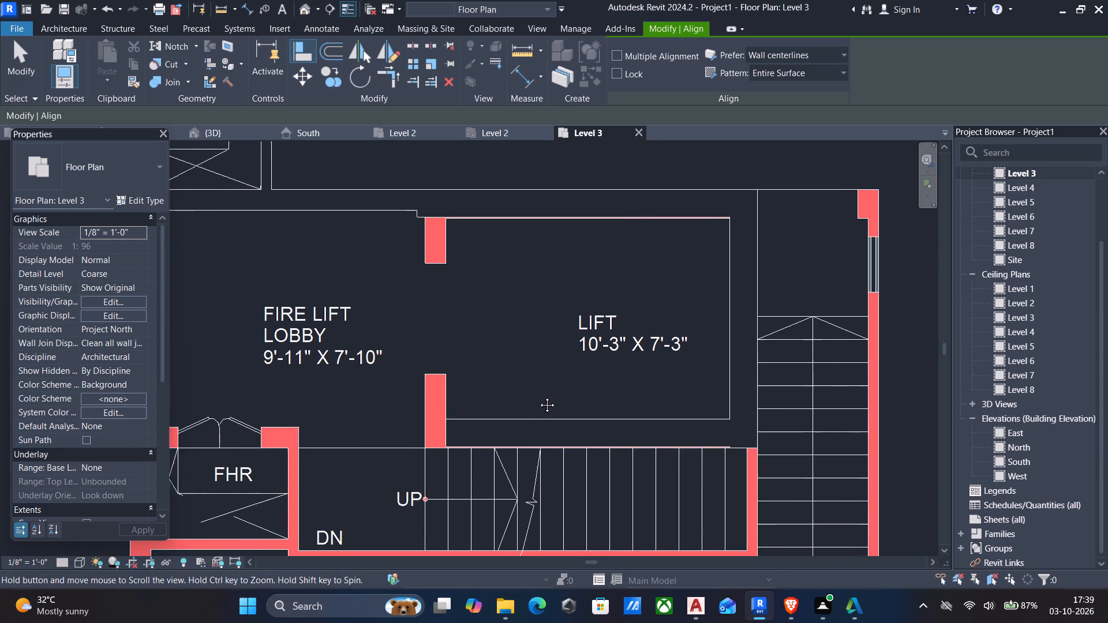
middle_click_drag(538, 396, 557, 392)
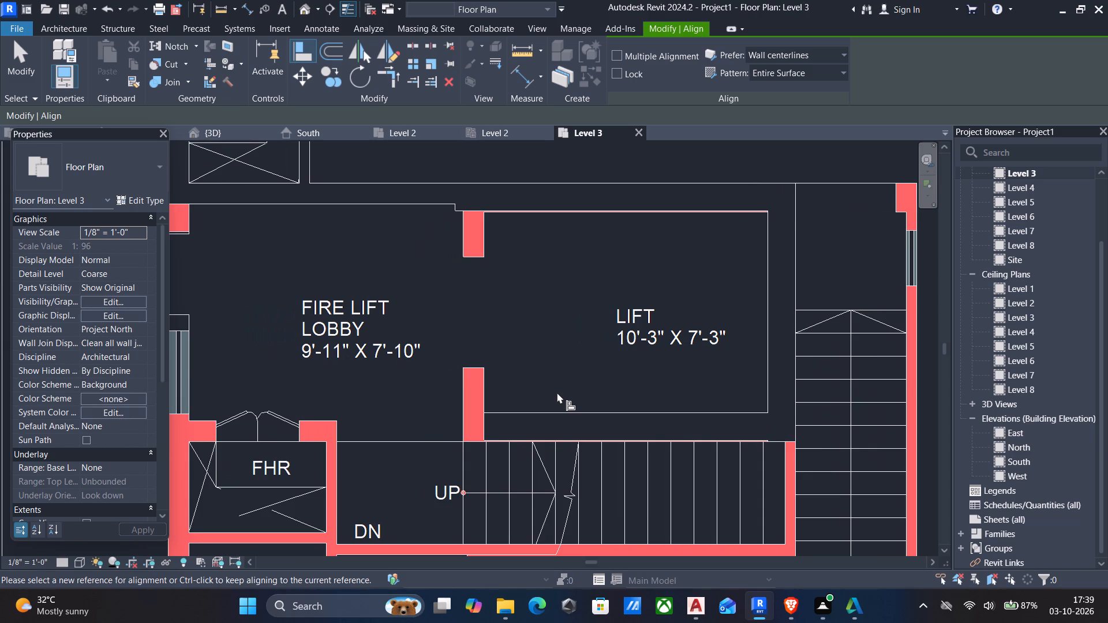
scroll(456, 356, "down", 5)
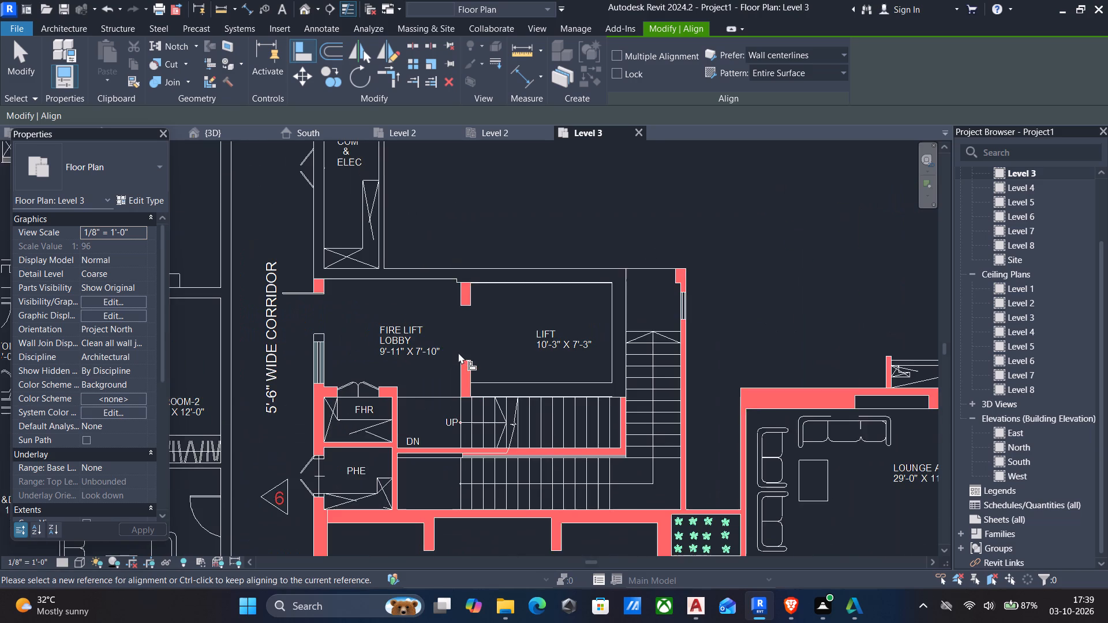
middle_click_drag(458, 352, 534, 291)
middle_click(582, 295)
scroll(585, 294, "down", 4)
scroll(513, 291, "down", 3)
middle_click_drag(512, 326, 510, 333)
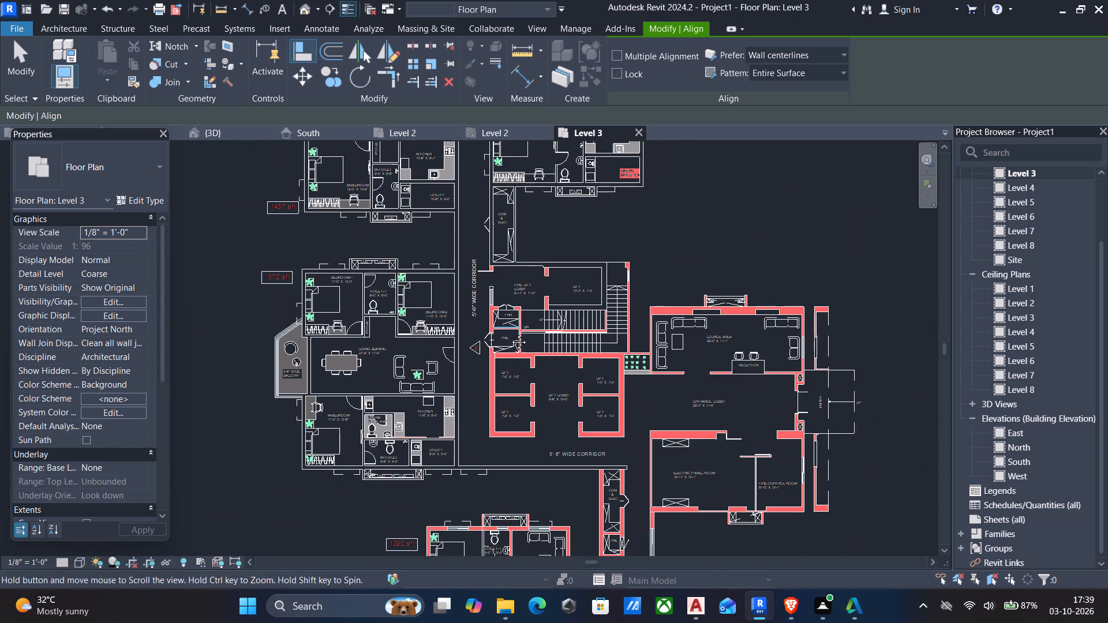
middle_click_drag(510, 333, 514, 369)
scroll(511, 320, "down", 3)
middle_click_drag(511, 320, 492, 315)
scroll(507, 346, "down", 1)
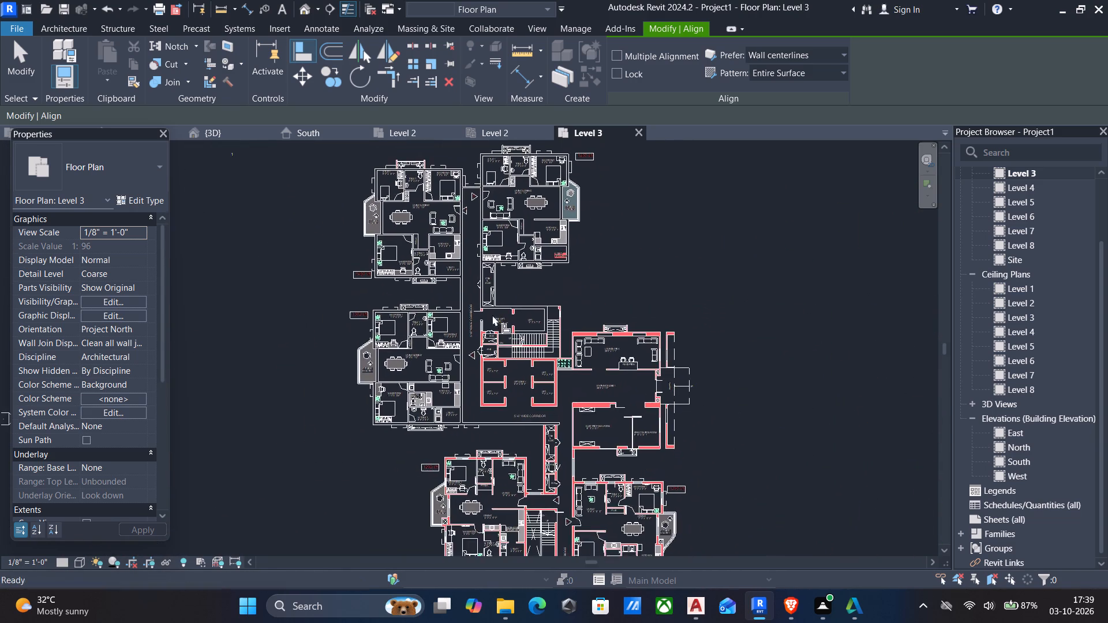
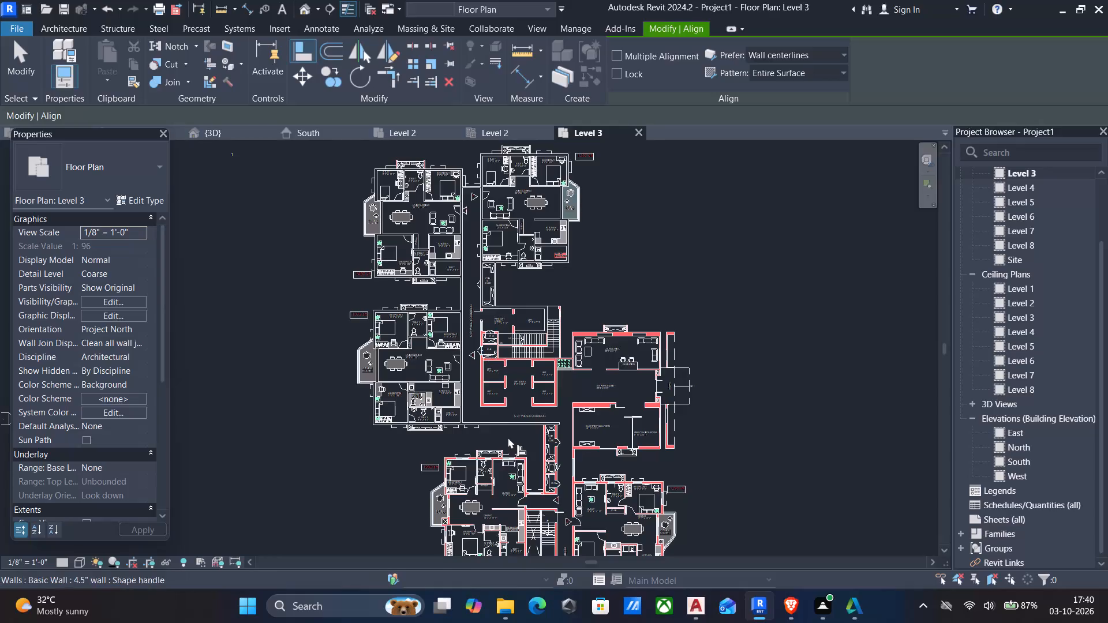
Place 9" walls along the corridor from the picked plan lines, at the fire lift lobby corner and beside the FHR and PHE shafts.
scroll(508, 437, "up", 1)
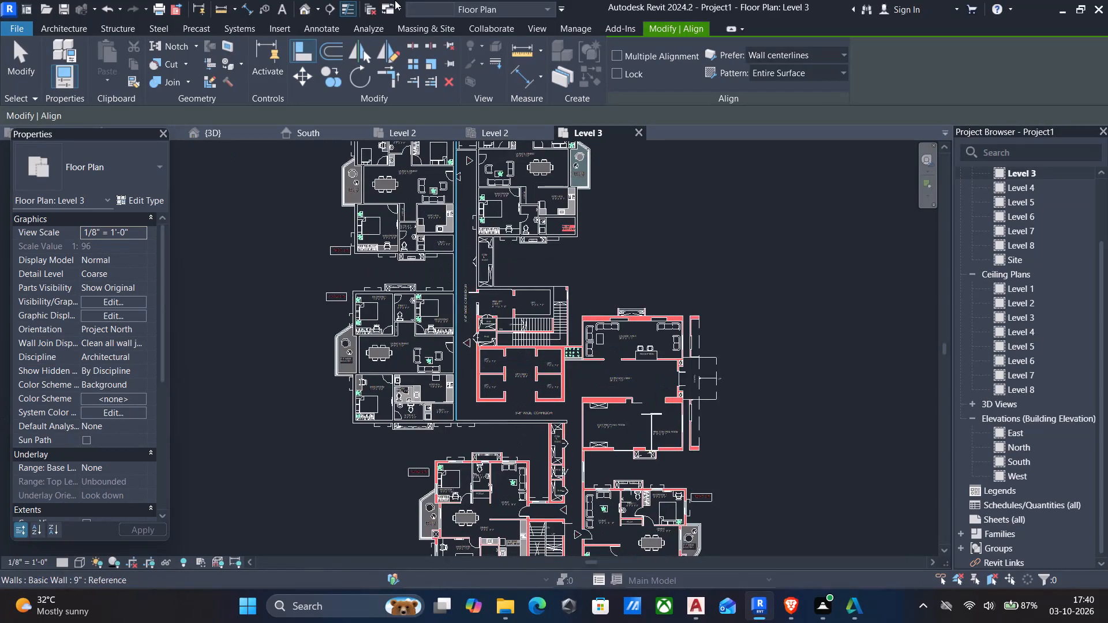
scroll(468, 148, "down", 4)
scroll(470, 202, "up", 5)
scroll(452, 284, "up", 5)
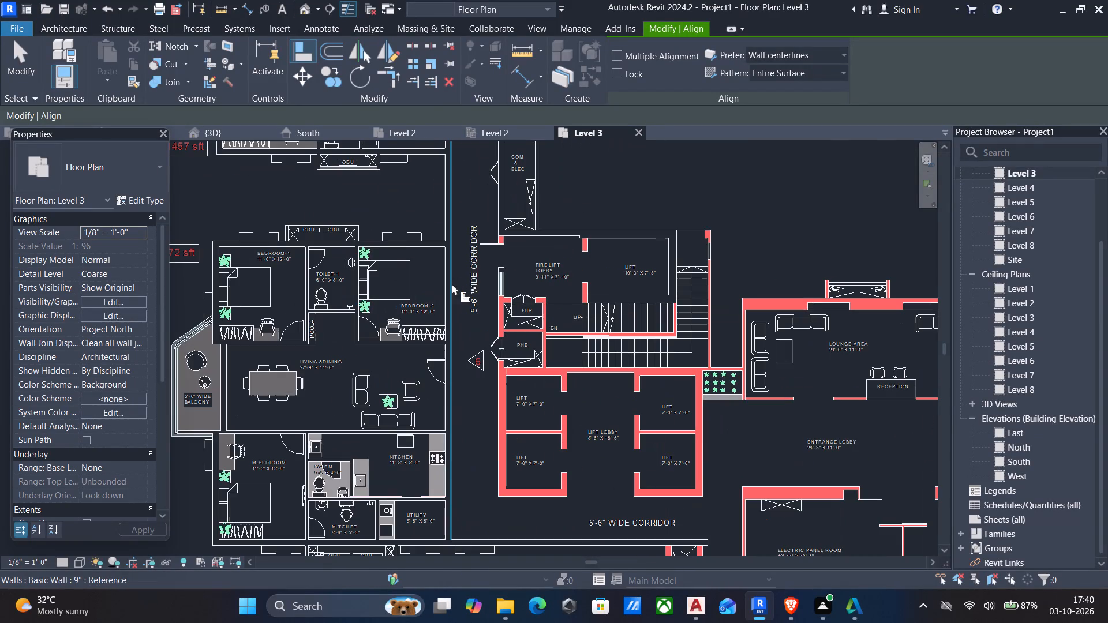
scroll(516, 253, "up", 4)
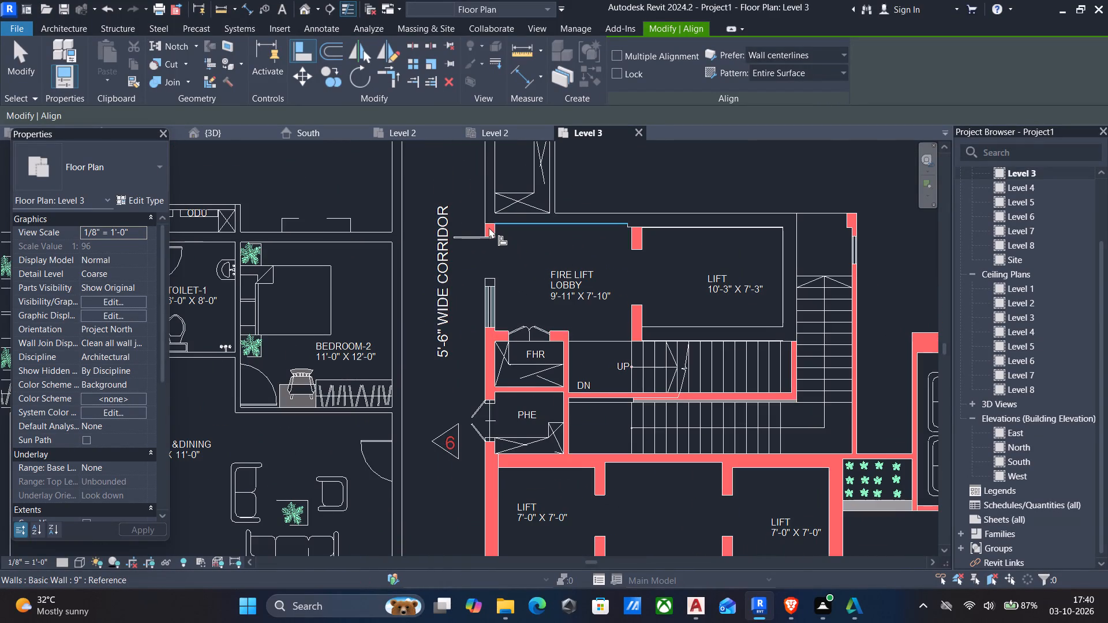
key("Escape")
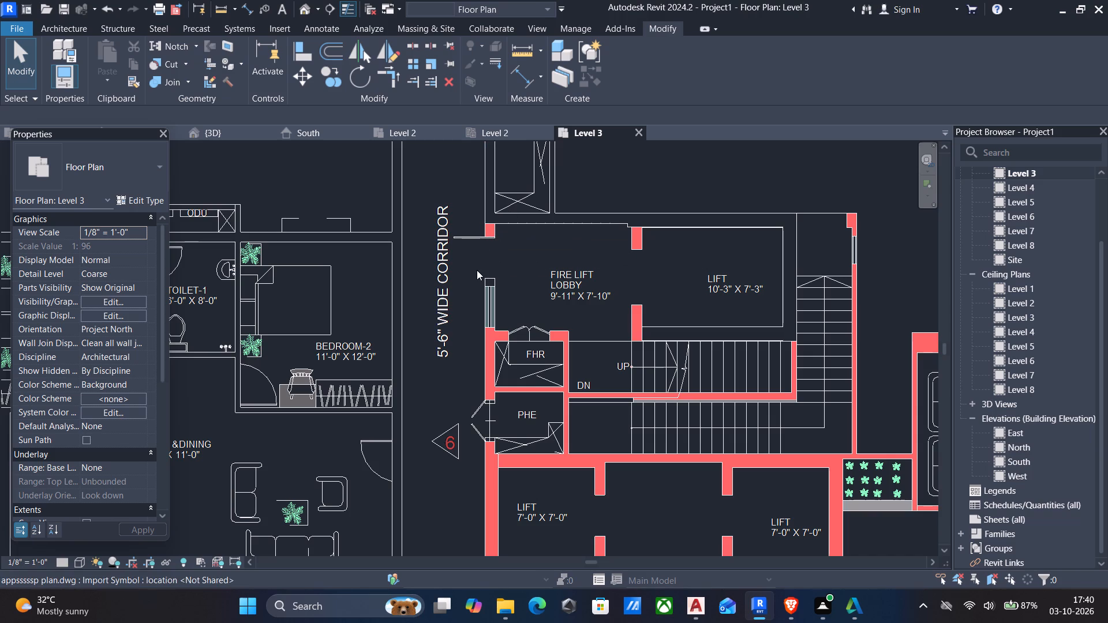
type("wa")
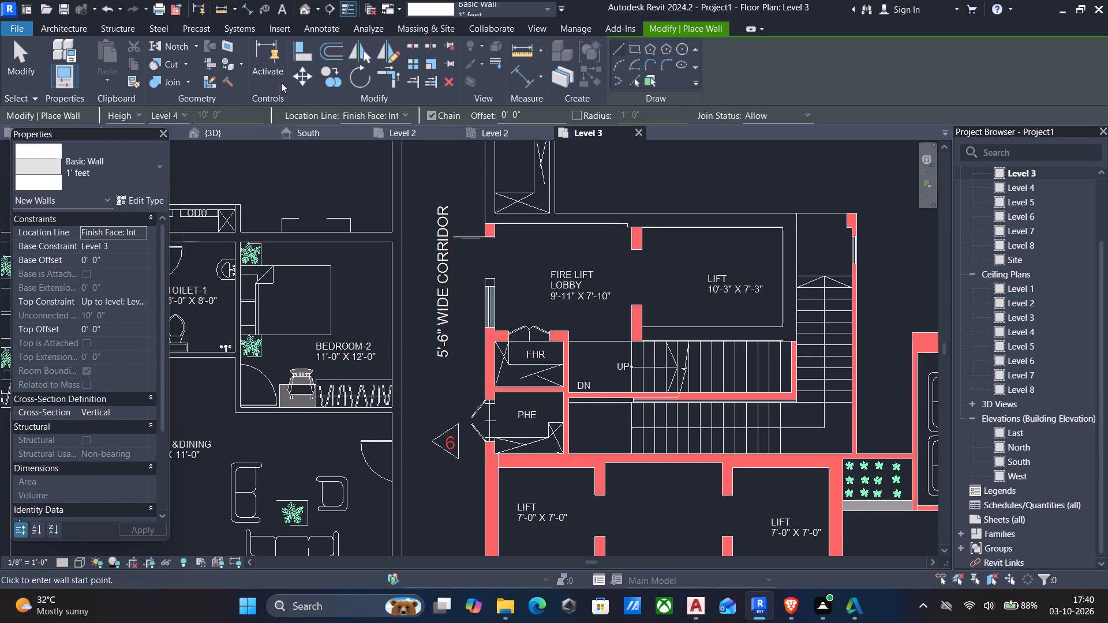
left_click(138, 162)
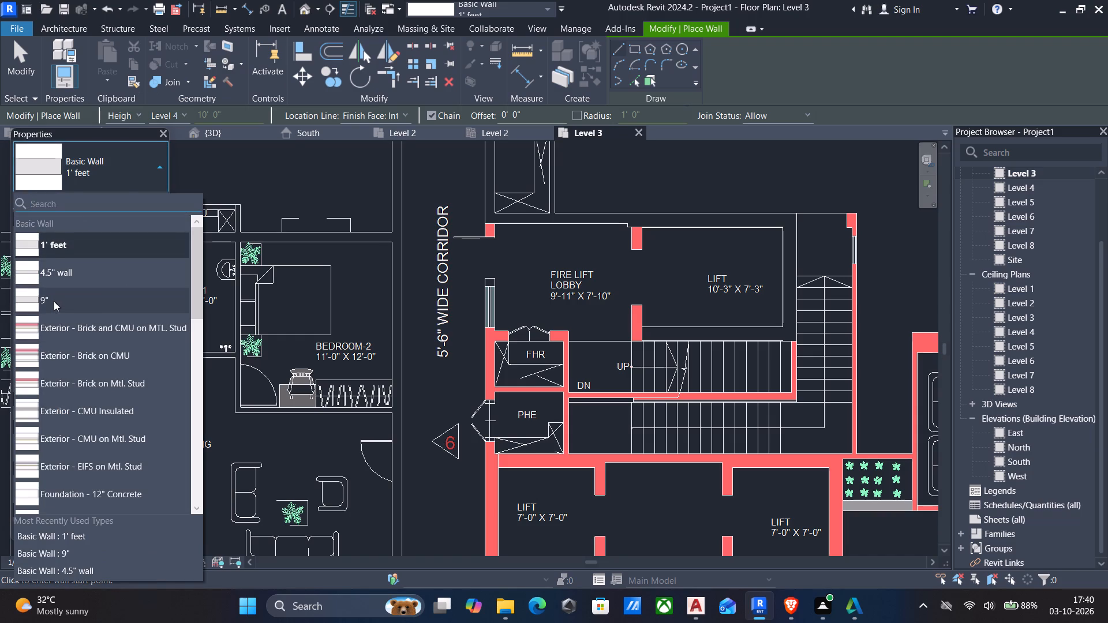
left_click(54, 301)
left_click(632, 83)
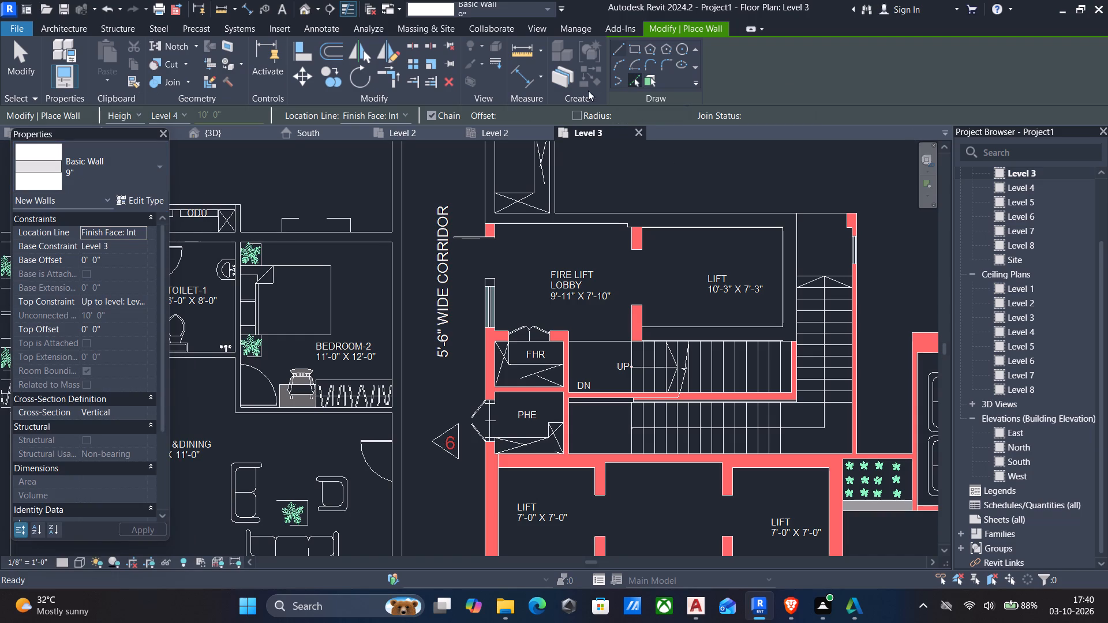
left_click(493, 232)
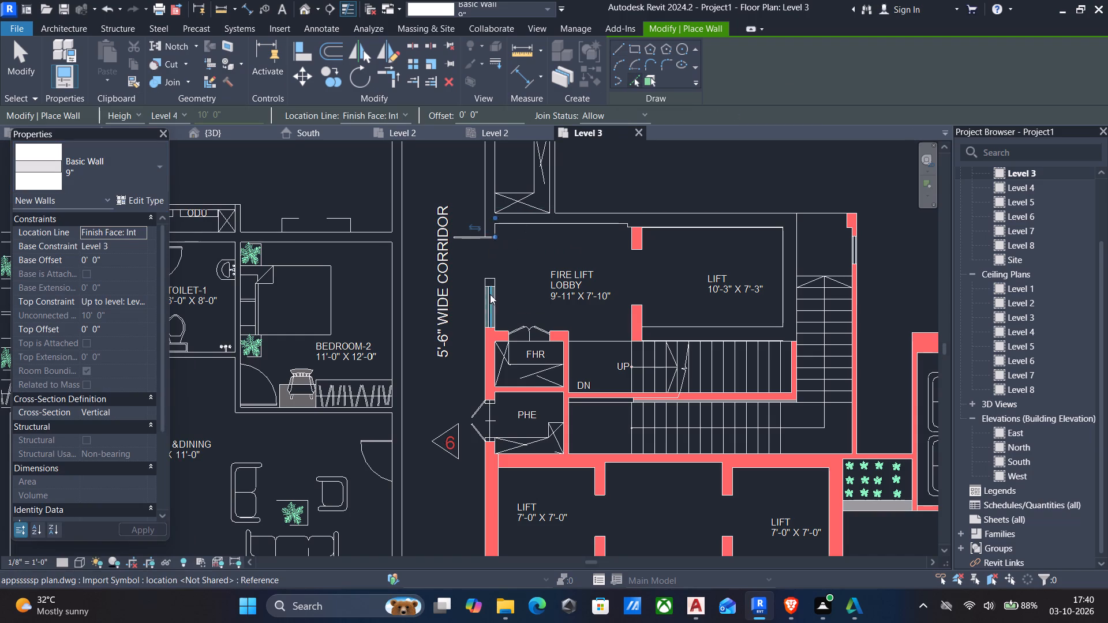
left_click(489, 357)
middle_click_drag(489, 357, 518, 262)
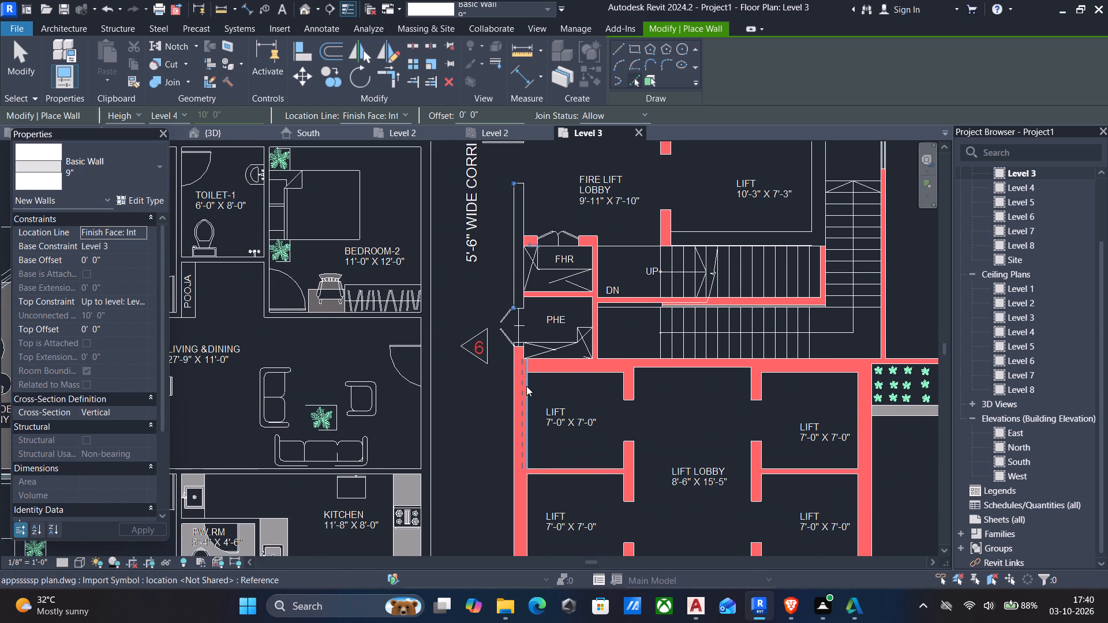
key("Escape")
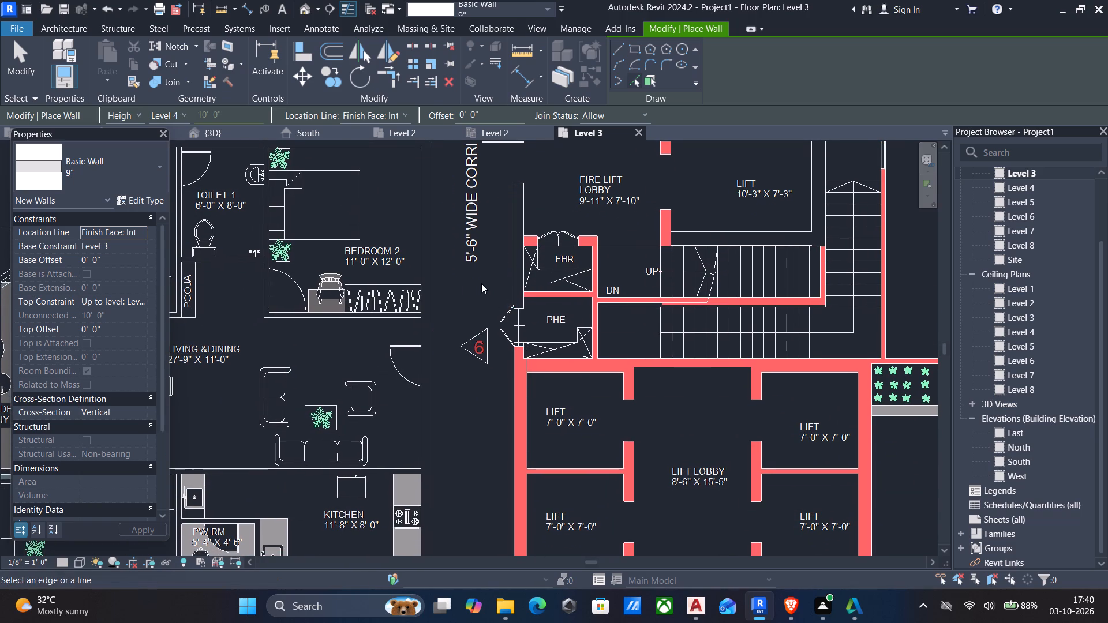
middle_click_drag(481, 283, 483, 355)
key("Escape")
Align the north end of the 9" wall beside the FHR with the end of the short fire lift lobby wall.
type("al")
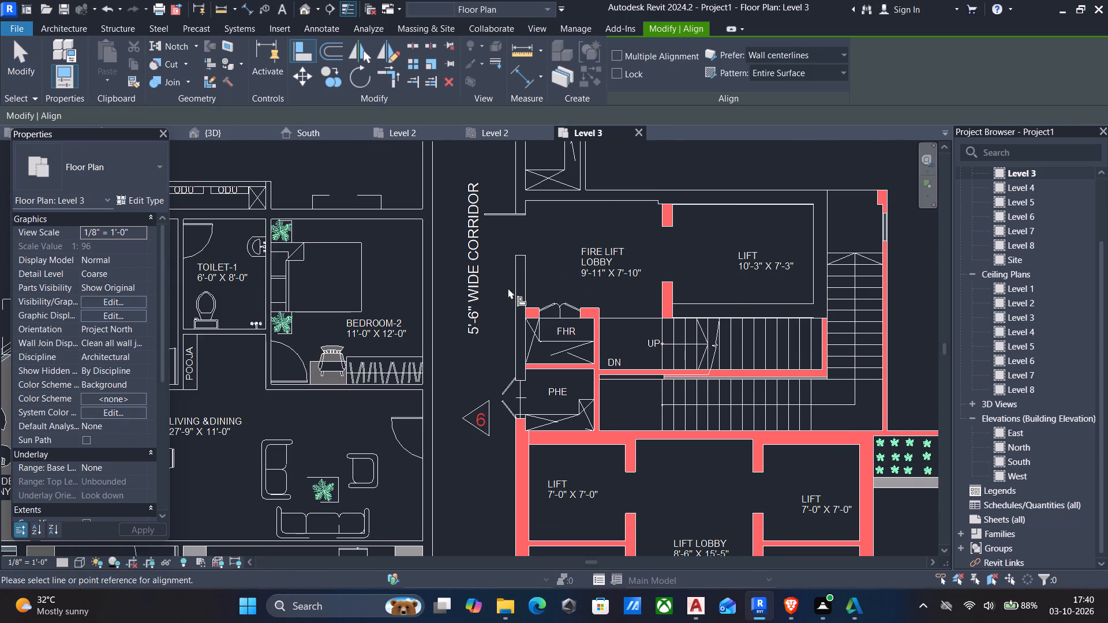
left_click(518, 213)
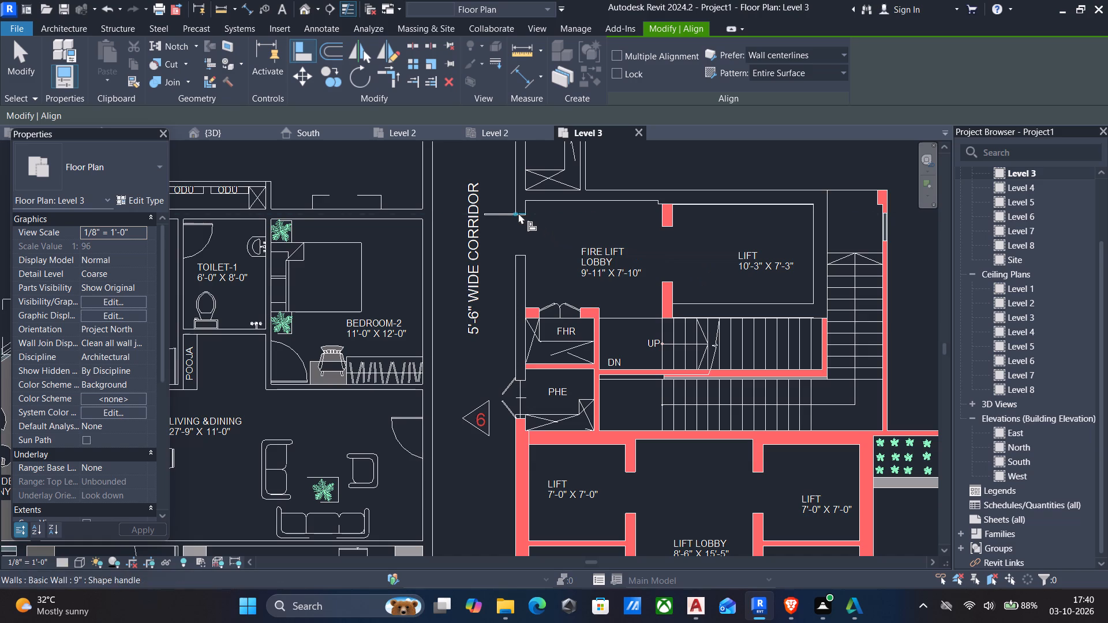
left_click(516, 253)
scroll(519, 346, "down", 4)
middle_click_drag(527, 430, 527, 371)
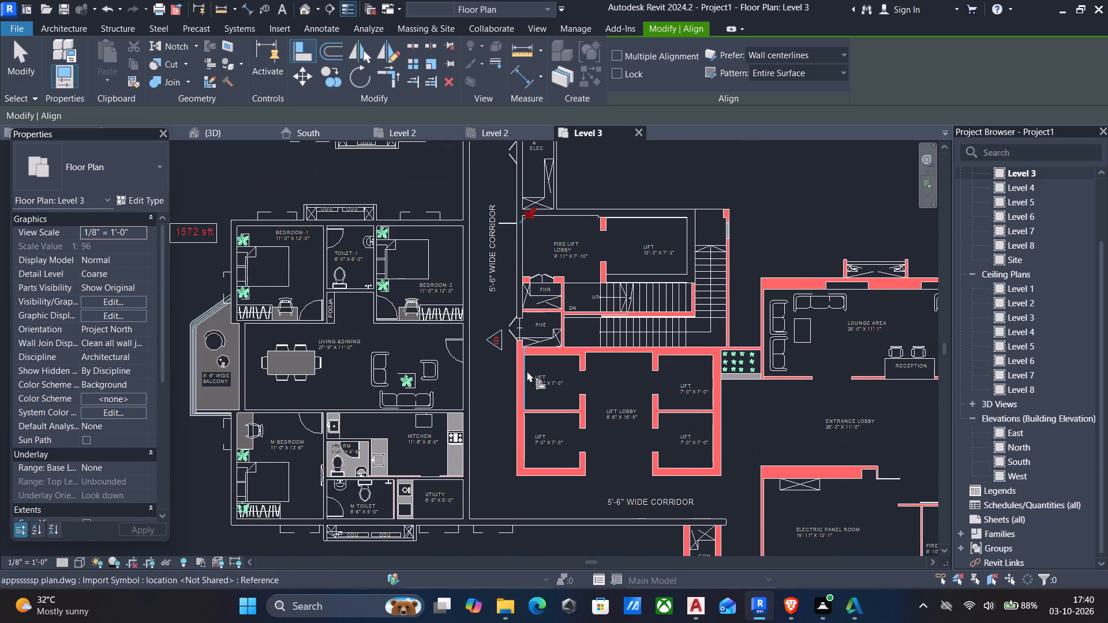
middle_click_drag(527, 371, 531, 346)
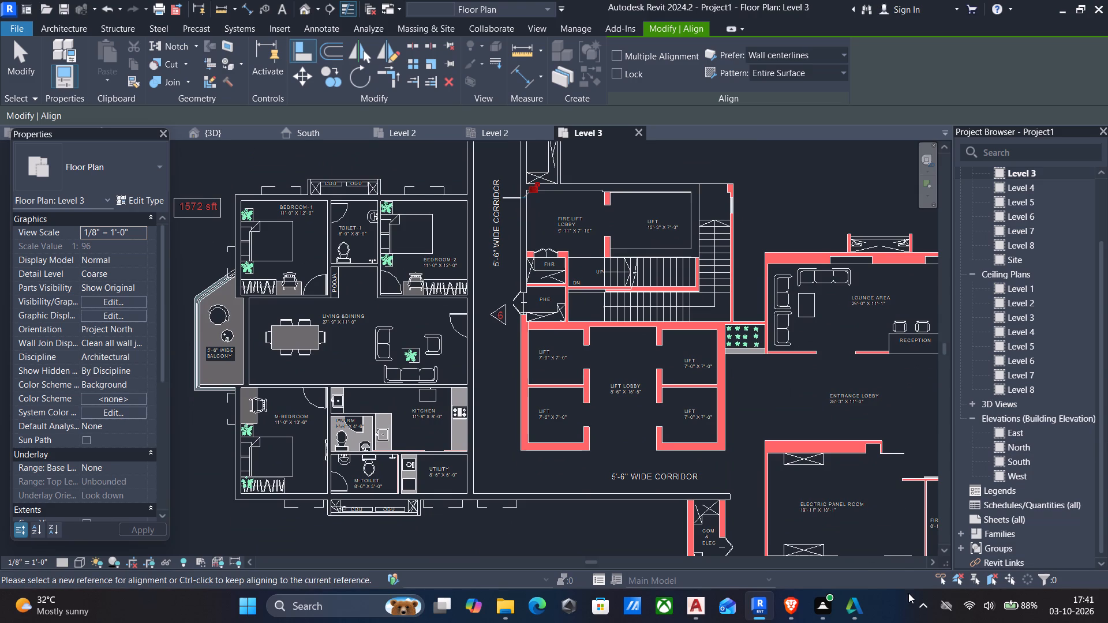
key("Escape")
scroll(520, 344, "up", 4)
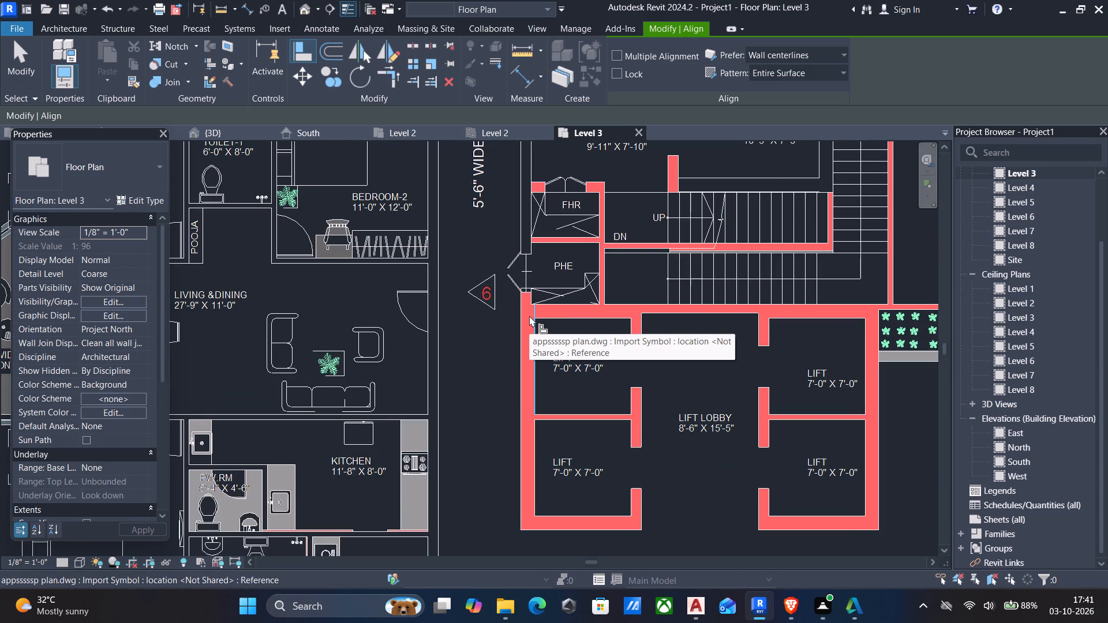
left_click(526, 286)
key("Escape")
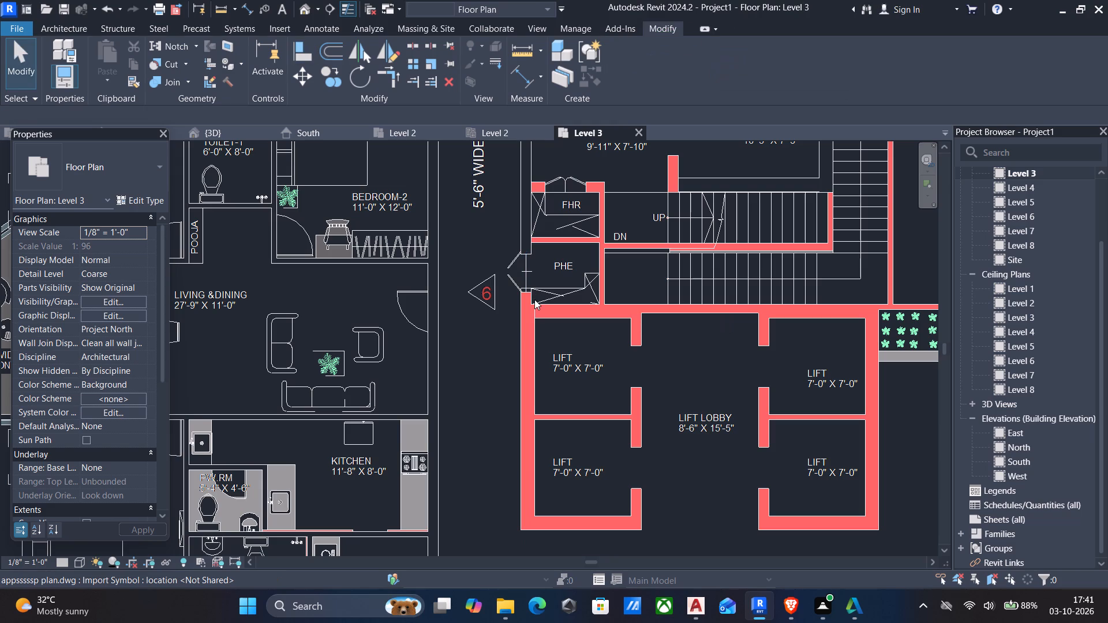
Place 1' feet walls from the lift core's plan lines: upper-left lift's west and north sides, lower-left lift's south side, and the core's east side.
type("wa")
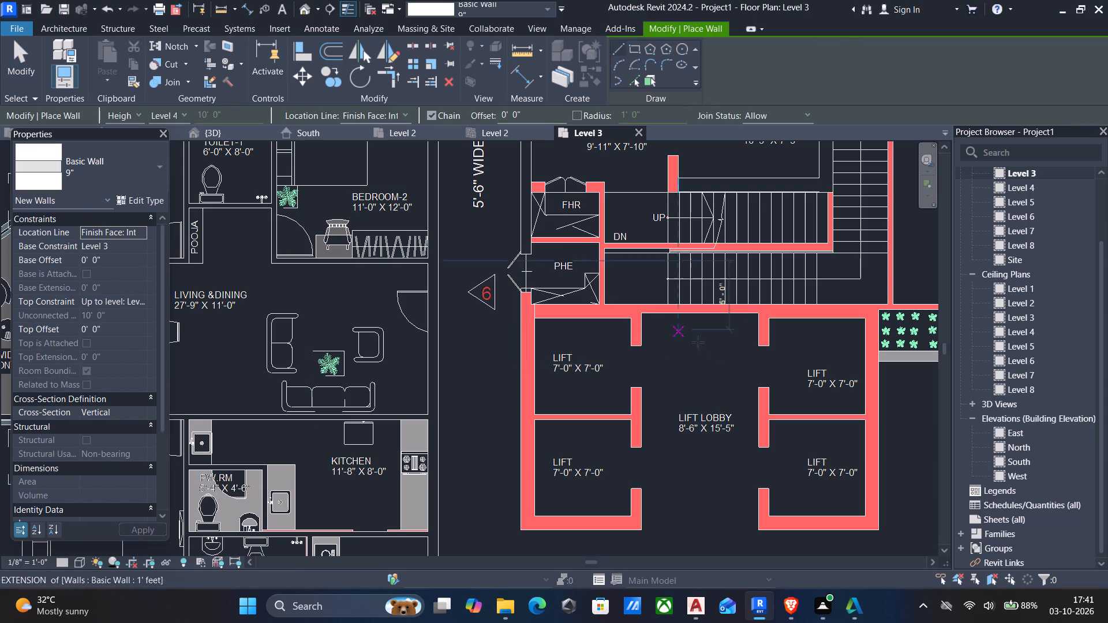
left_click(100, 173)
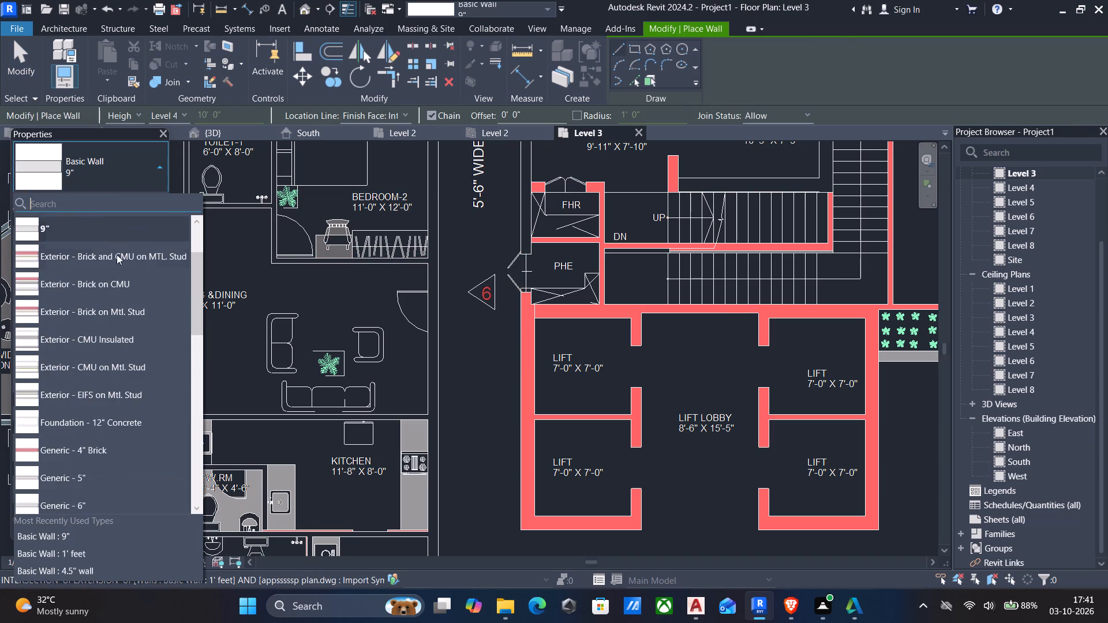
scroll(120, 272, "up", 4)
left_click(69, 252)
scroll(69, 252, "up", 1)
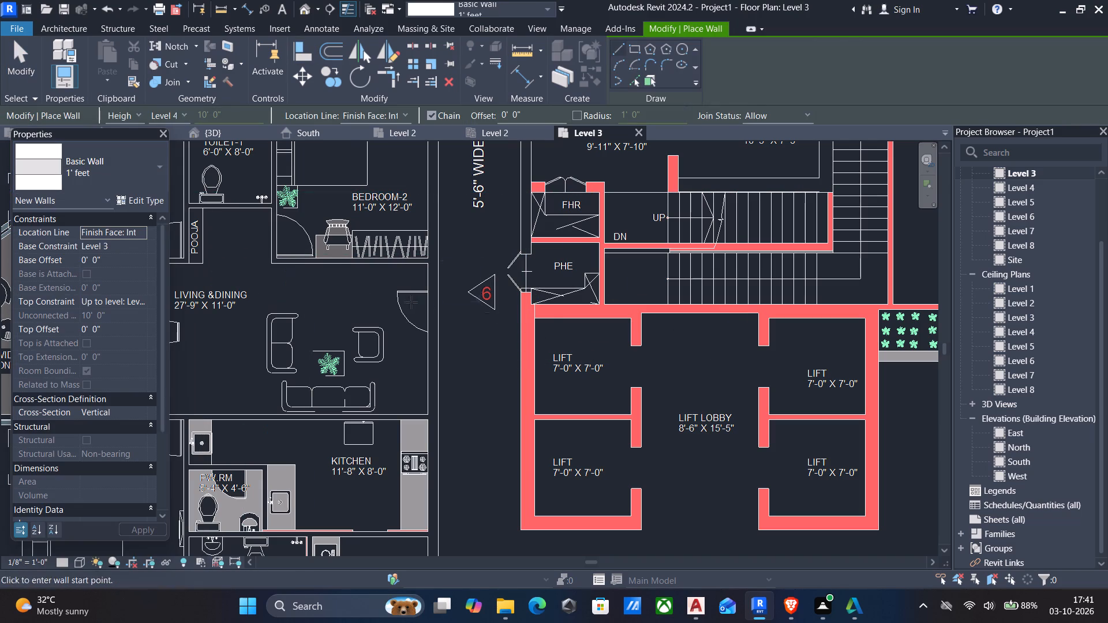
left_click(635, 79)
left_click(533, 353)
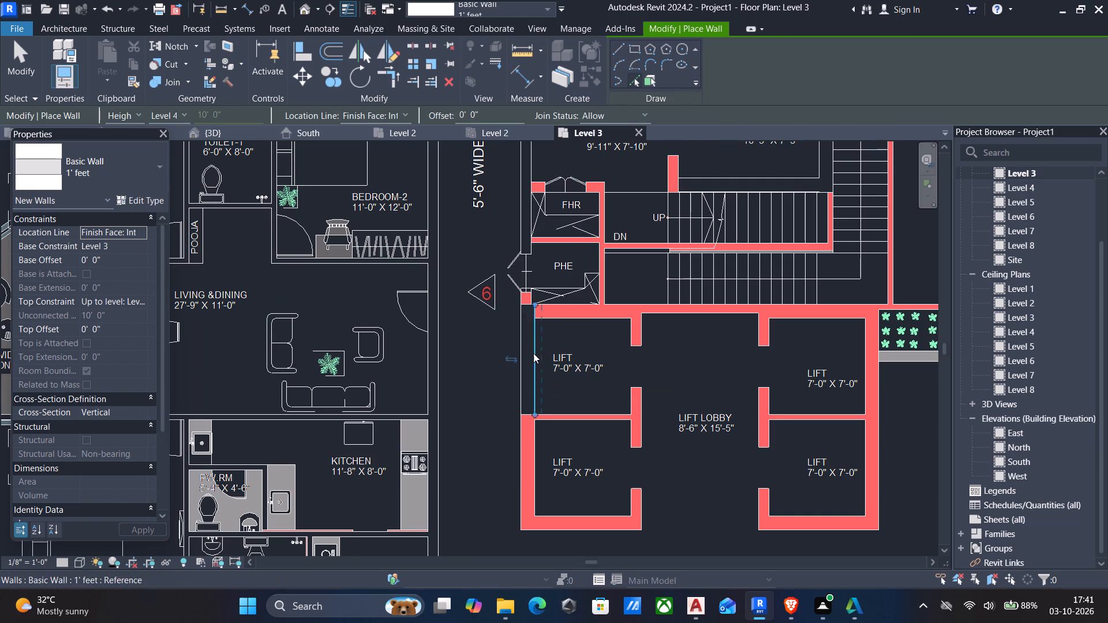
scroll(531, 476, "down", 2)
left_click(558, 517)
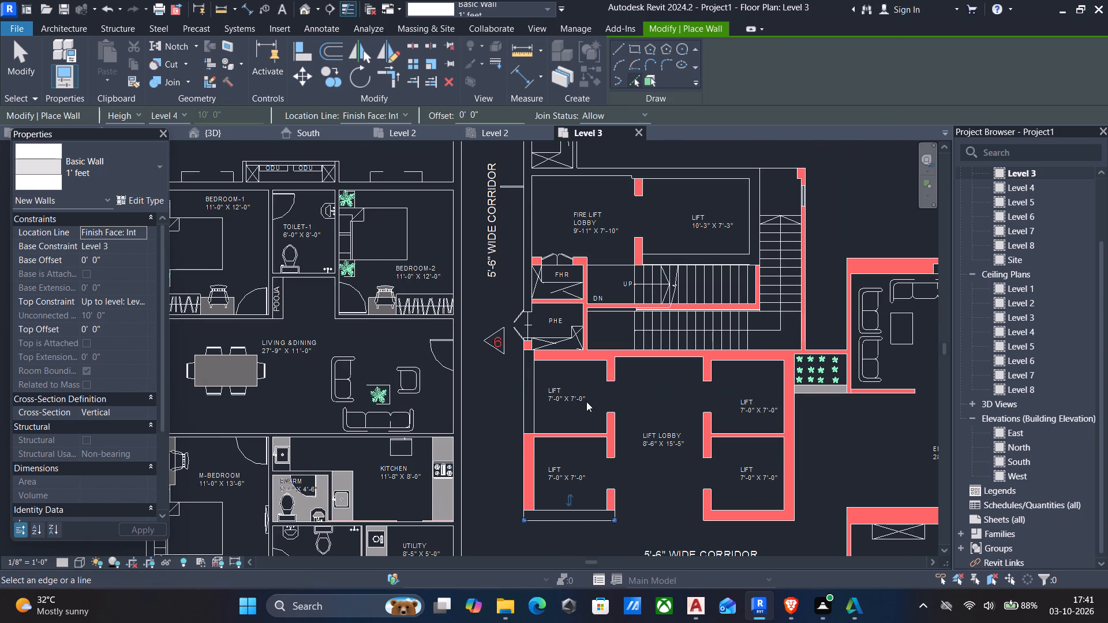
left_click(588, 355)
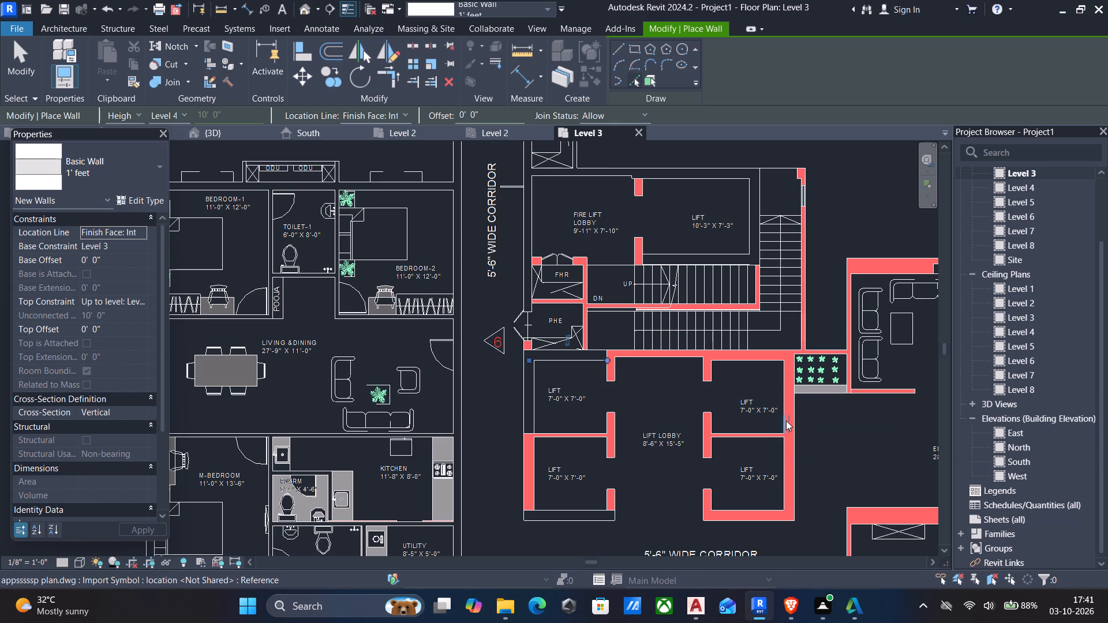
scroll(788, 423, "up", 4)
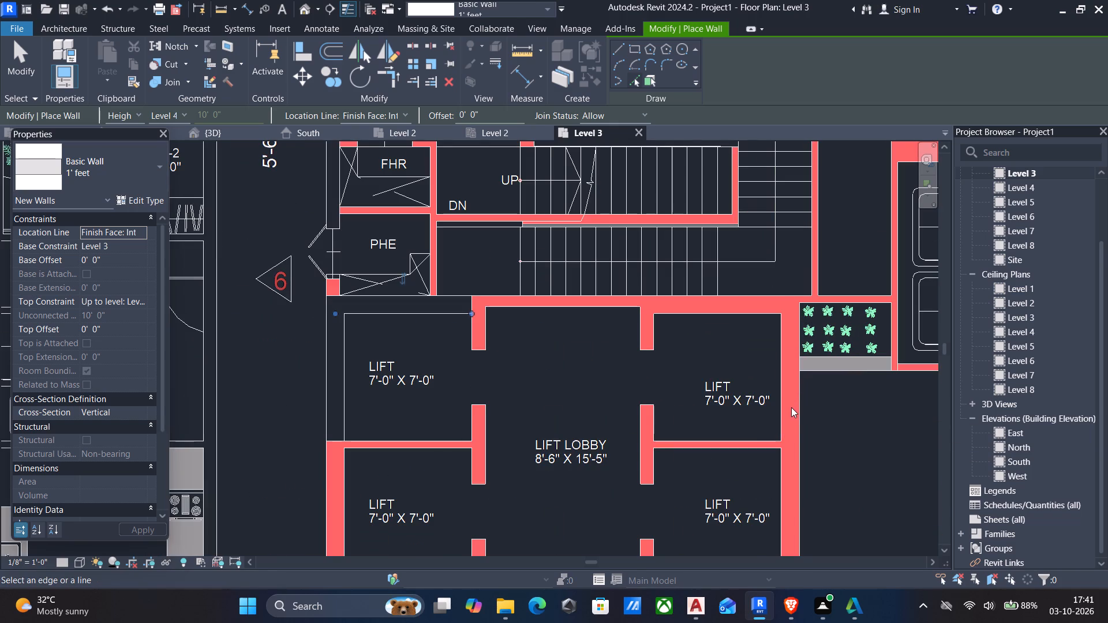
left_click(795, 423)
scroll(793, 440, "down", 5)
middle_click_drag(792, 494, 800, 413)
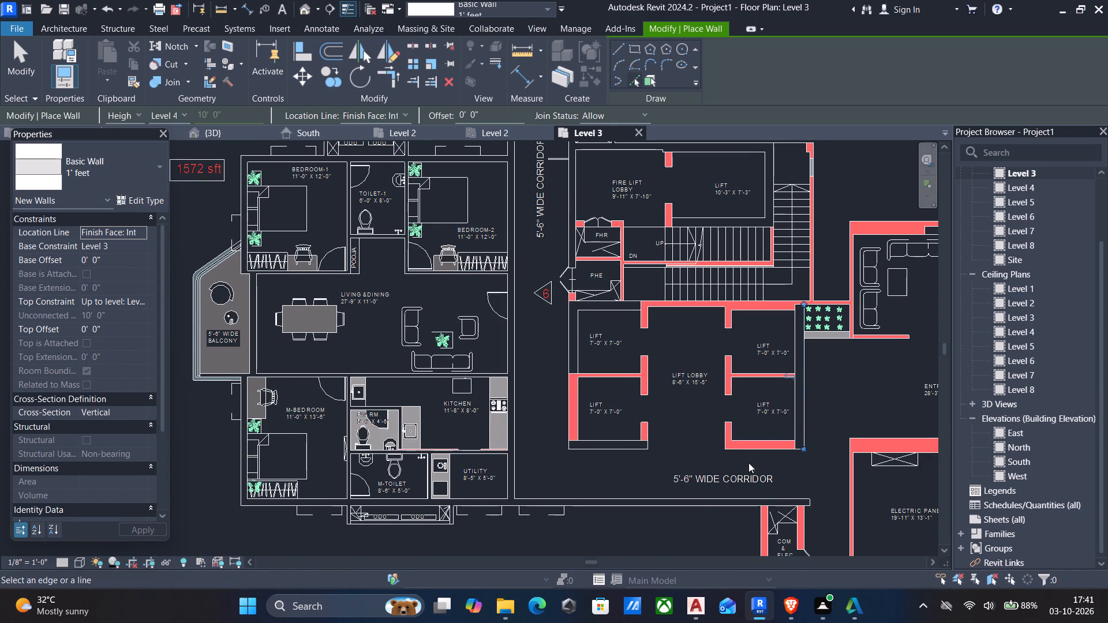
key("Escape")
key("Escape")
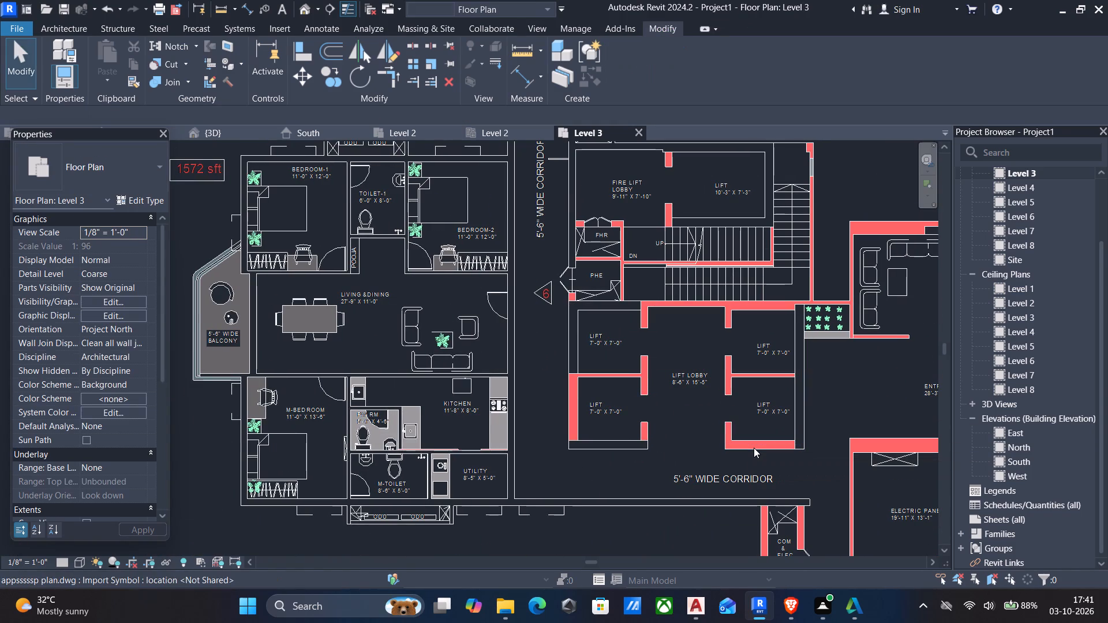
Trim/extend the lift core's south wall to form corners with its east and west 1' feet walls.
type("tr")
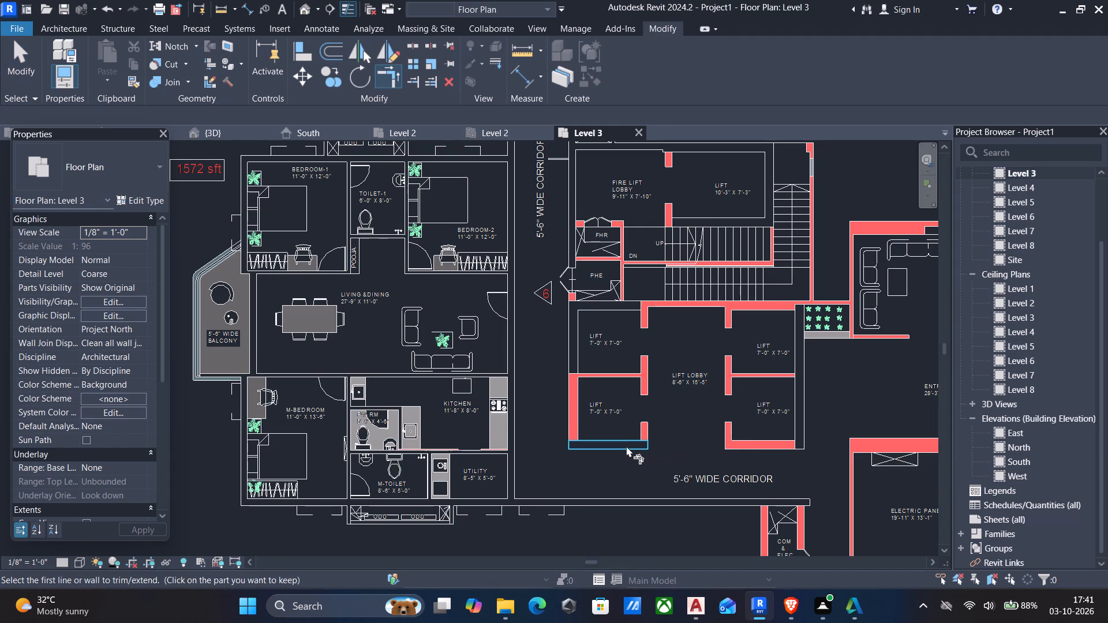
left_click(626, 446)
left_click(802, 424)
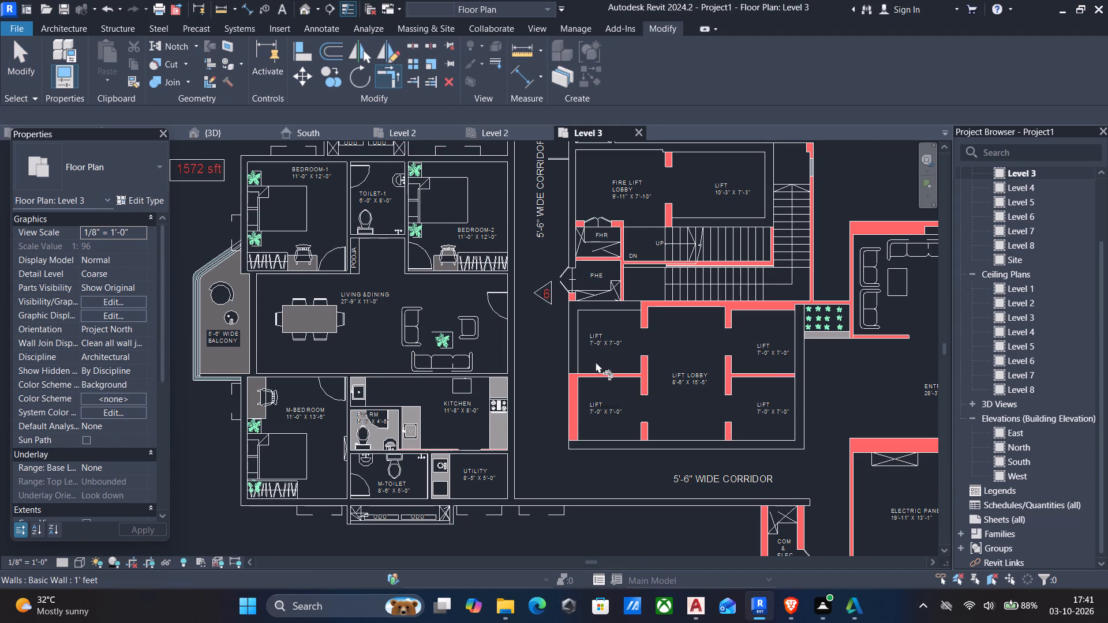
left_click(583, 354)
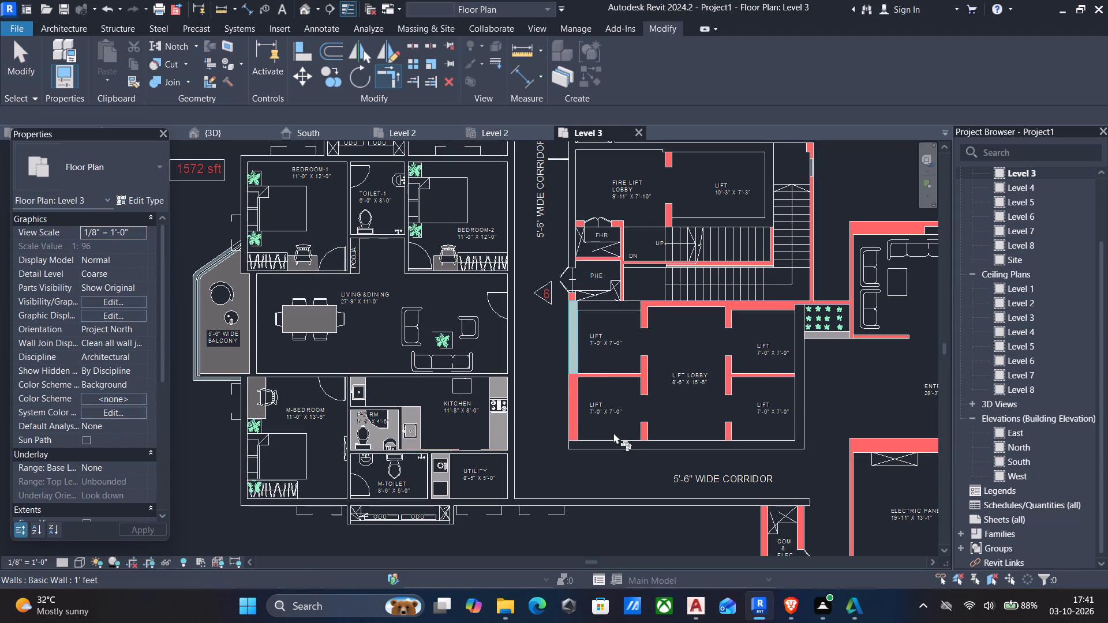
left_click(607, 444)
key("Escape")
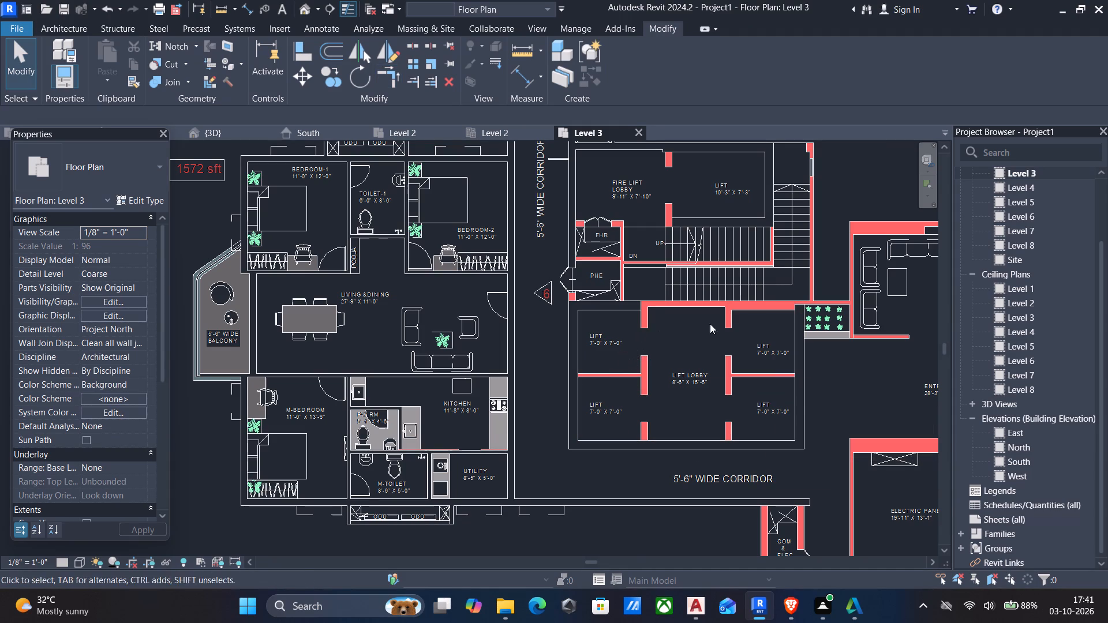
Place a 1' feet wall along the north side of the upper-right lift from its plan line.
scroll(735, 305, "up", 4)
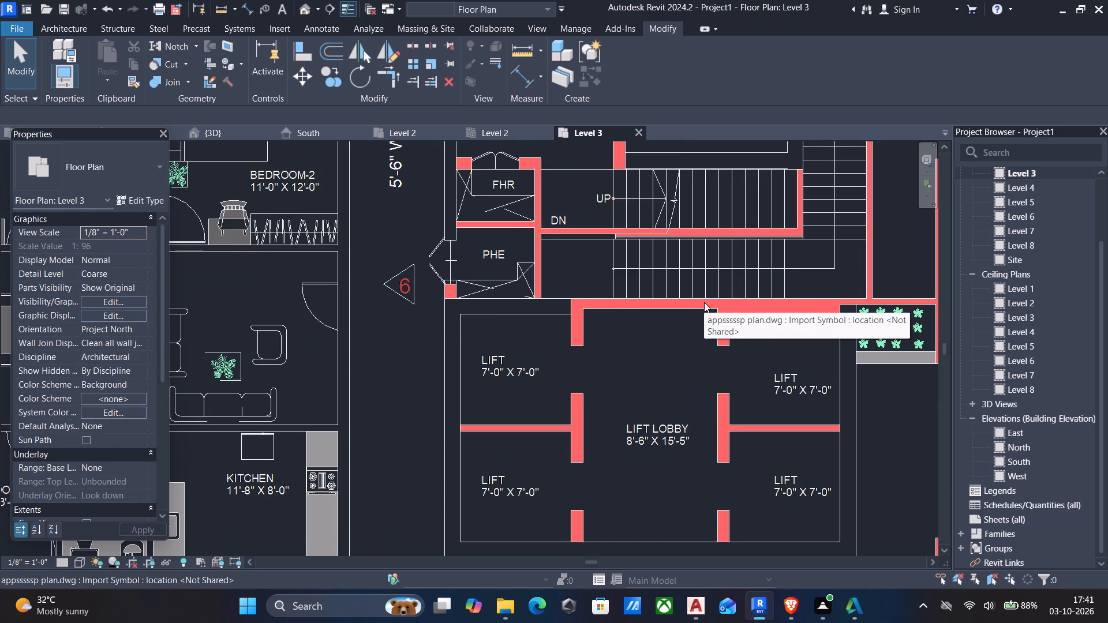
type("wa")
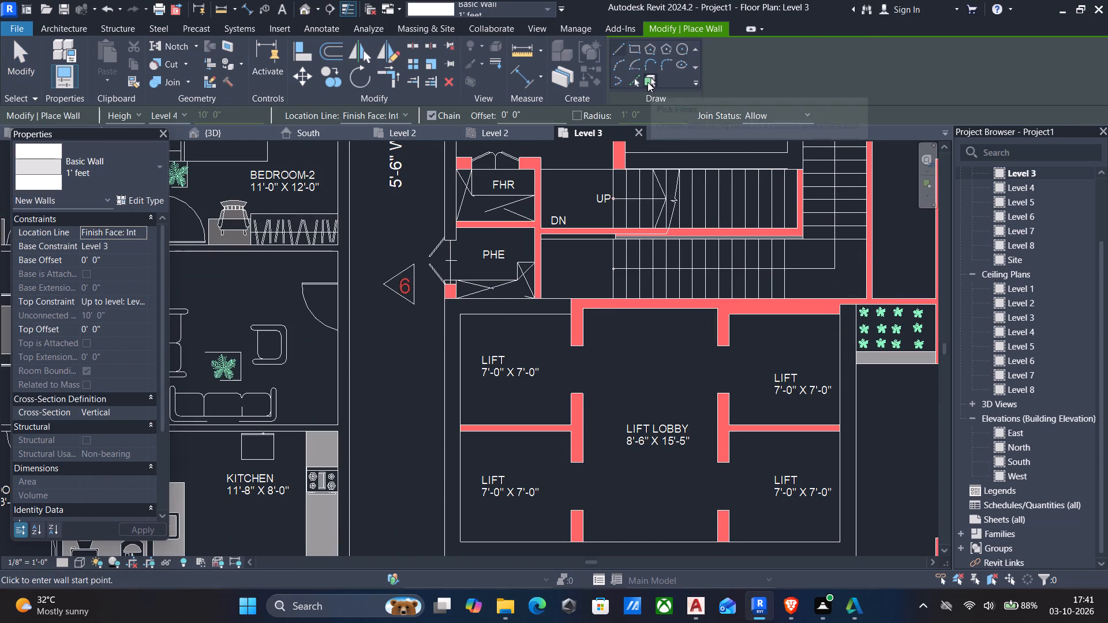
left_click(641, 81)
left_click(824, 308)
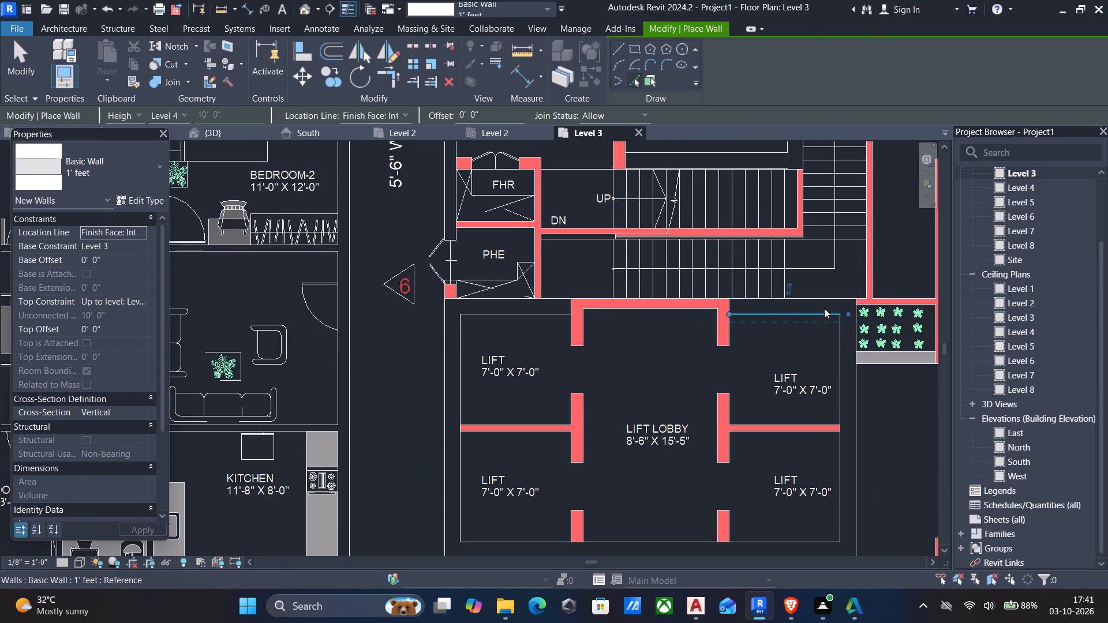
key("Escape")
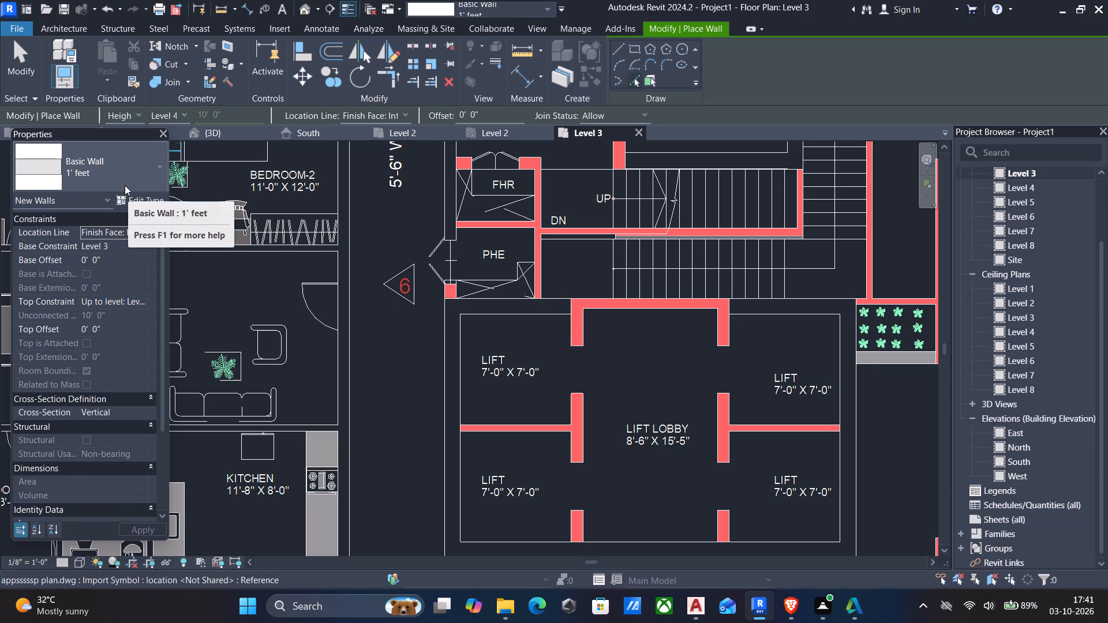
Place a 9" wall along the north side of the lift lobby, between the two upper lifts.
type("wa")
left_click(93, 177)
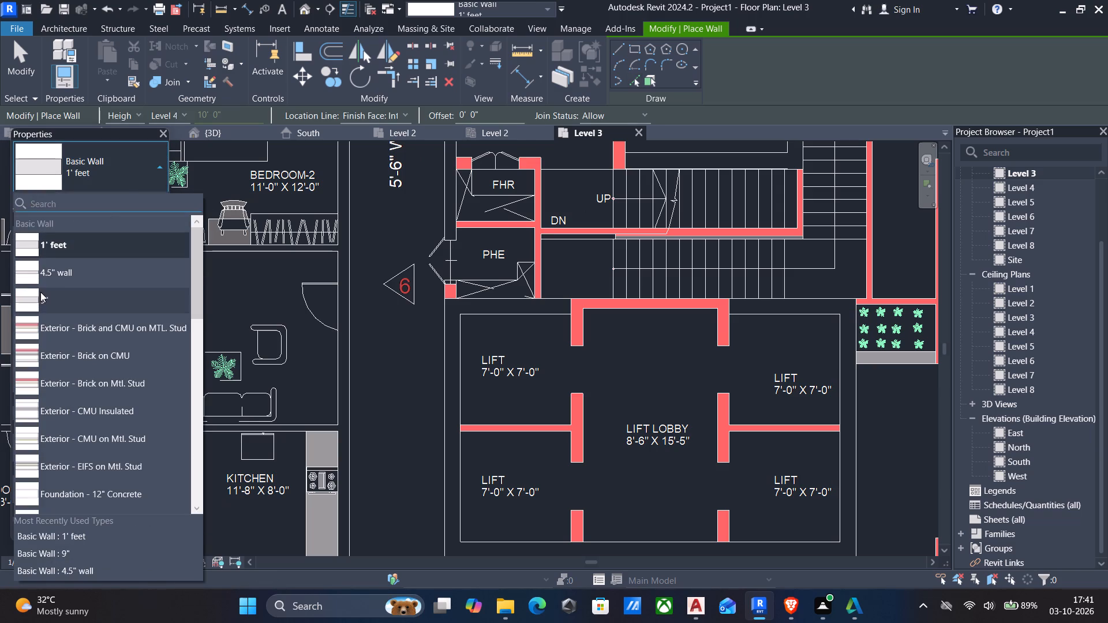
left_click_drag(40, 292, 55, 292)
left_click(675, 304)
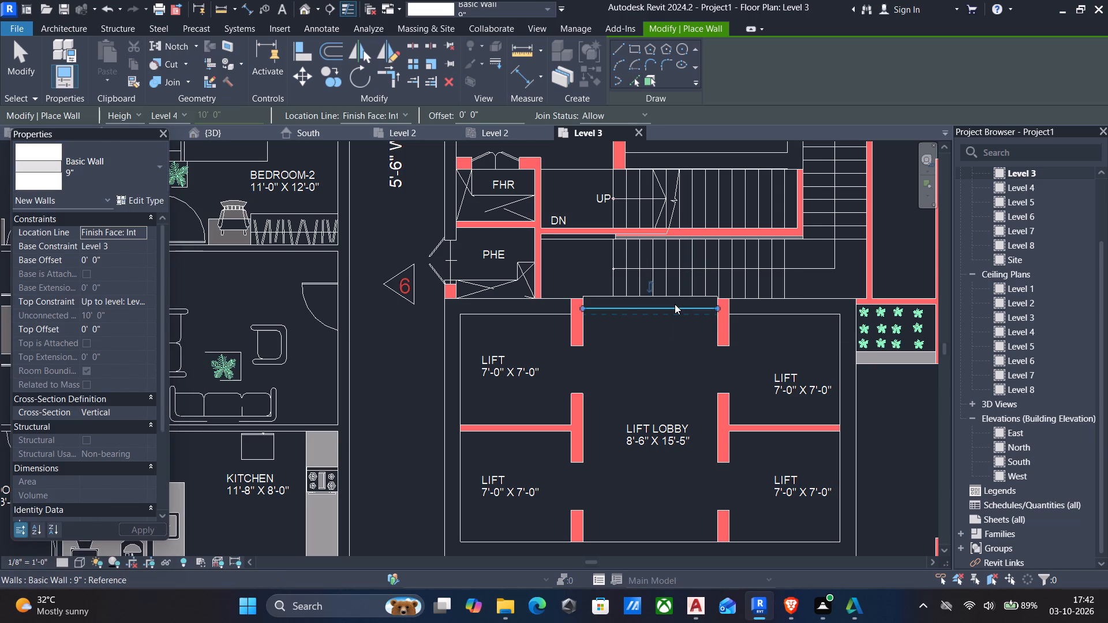
Align both ends of the lift lobby's 9" north wall with the lift-side faces of the two upper piers.
key("Escape")
key("Escape")
type("al")
scroll(562, 304, "up", 5)
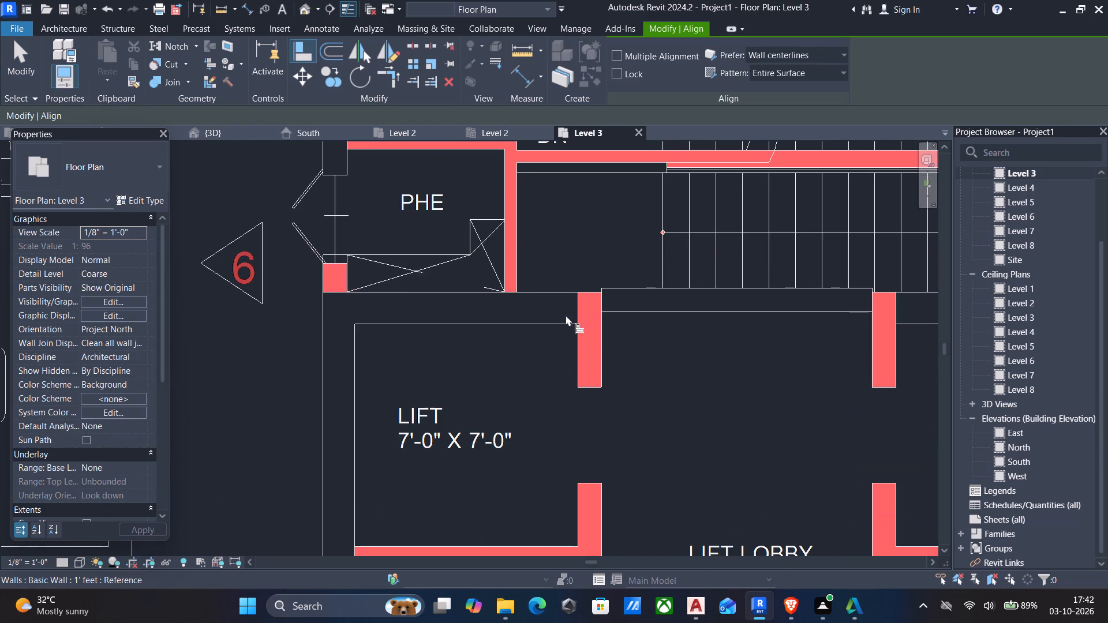
left_click(579, 319)
left_click(602, 296)
scroll(675, 319, "down", 2)
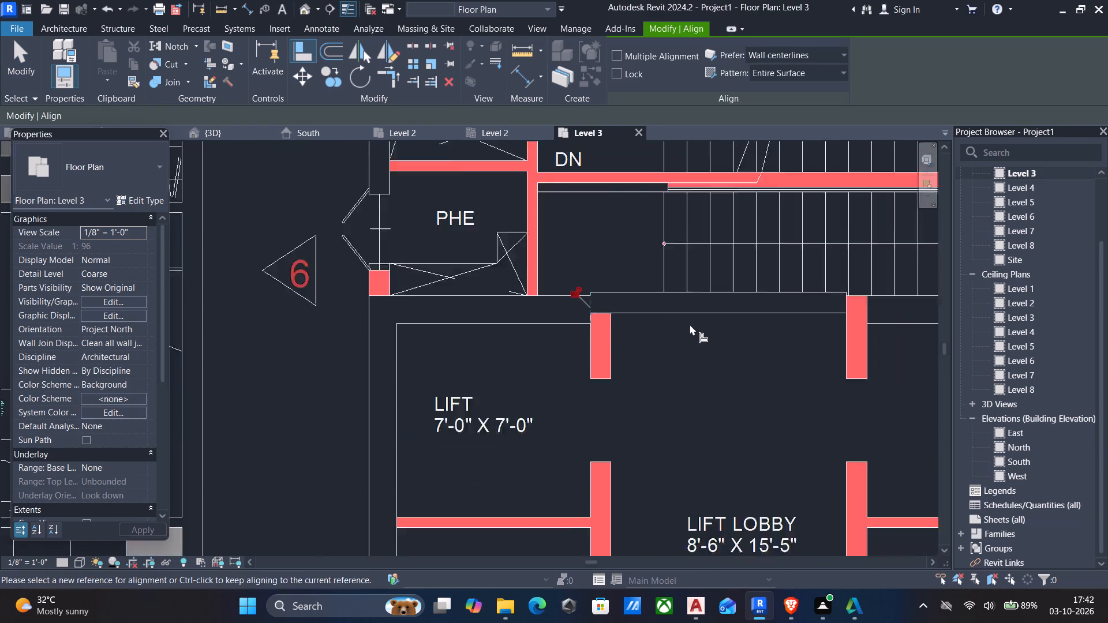
scroll(690, 324, "down", 2)
middle_click_drag(689, 325, 617, 321)
scroll(724, 304, "up", 4)
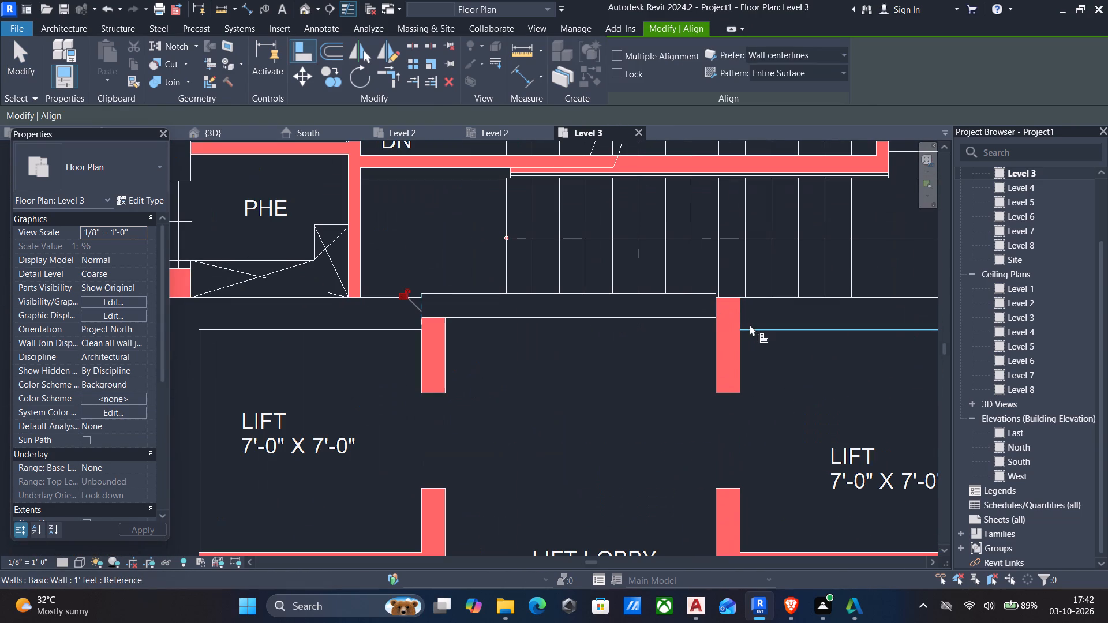
left_click(741, 316)
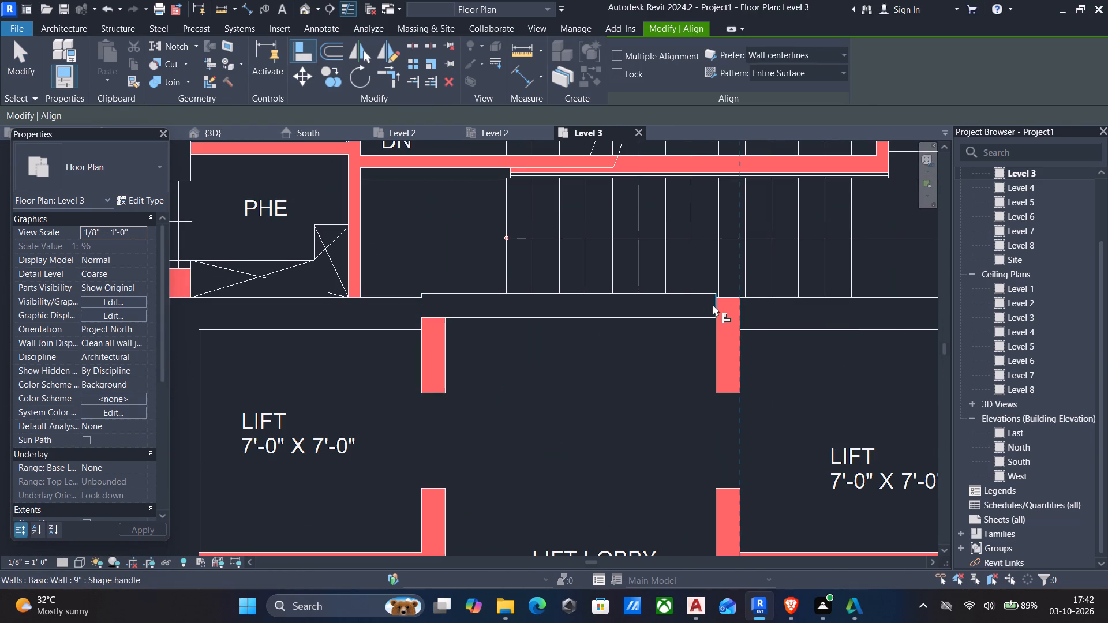
left_click(713, 307)
scroll(662, 308, "down", 2)
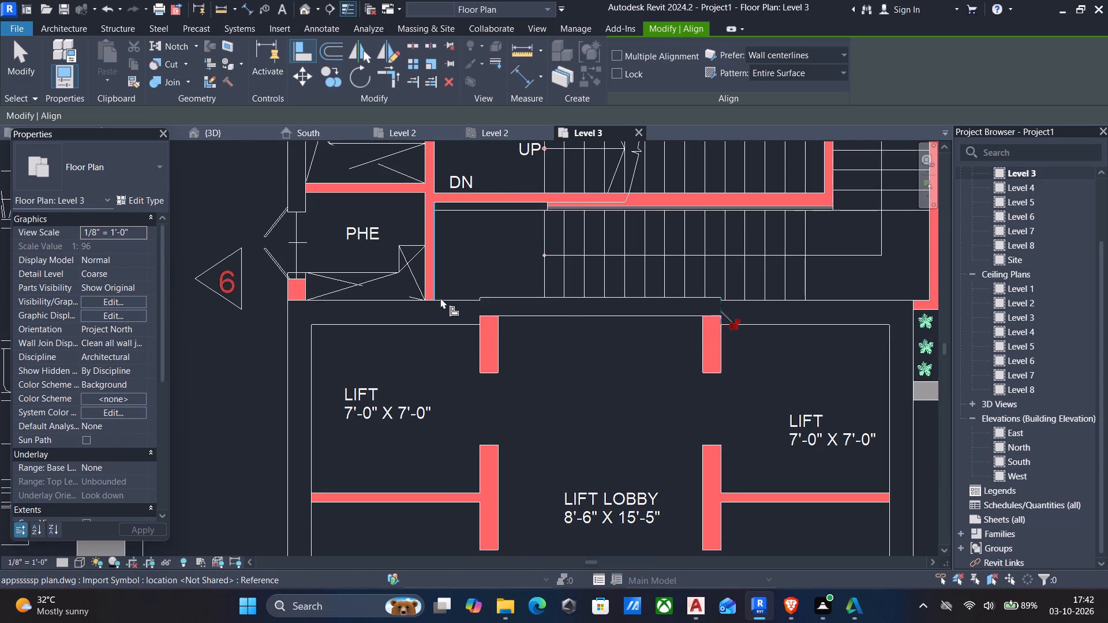
key("Escape")
key("Escape")
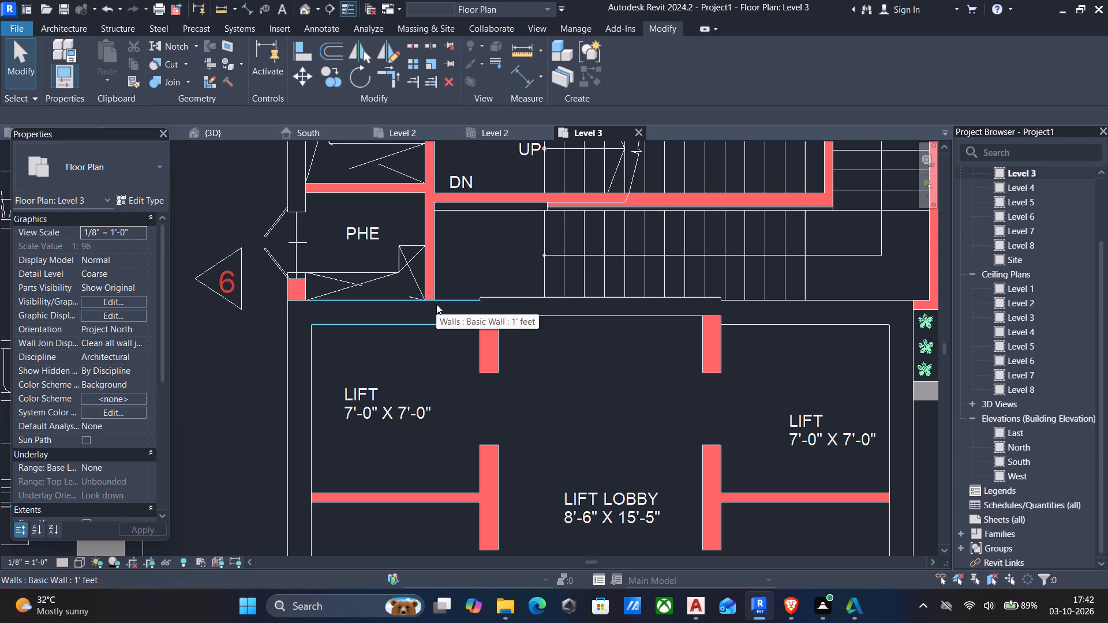
Align the lift lobby wall's north face with the north face of the upper-left lift's 1' feet wall.
type("al")
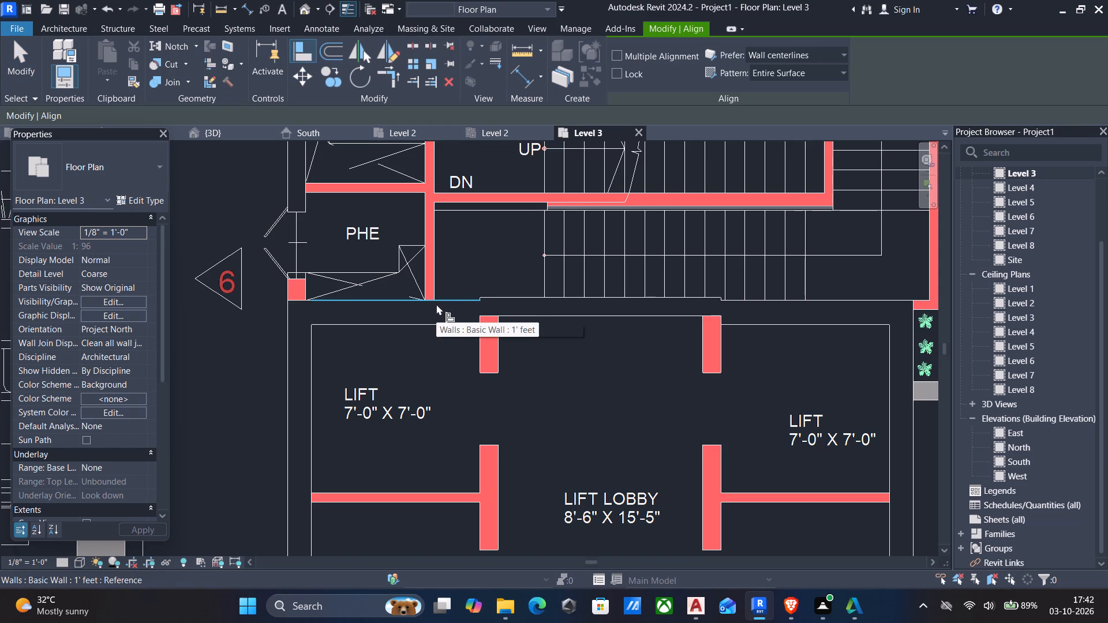
left_click(446, 303)
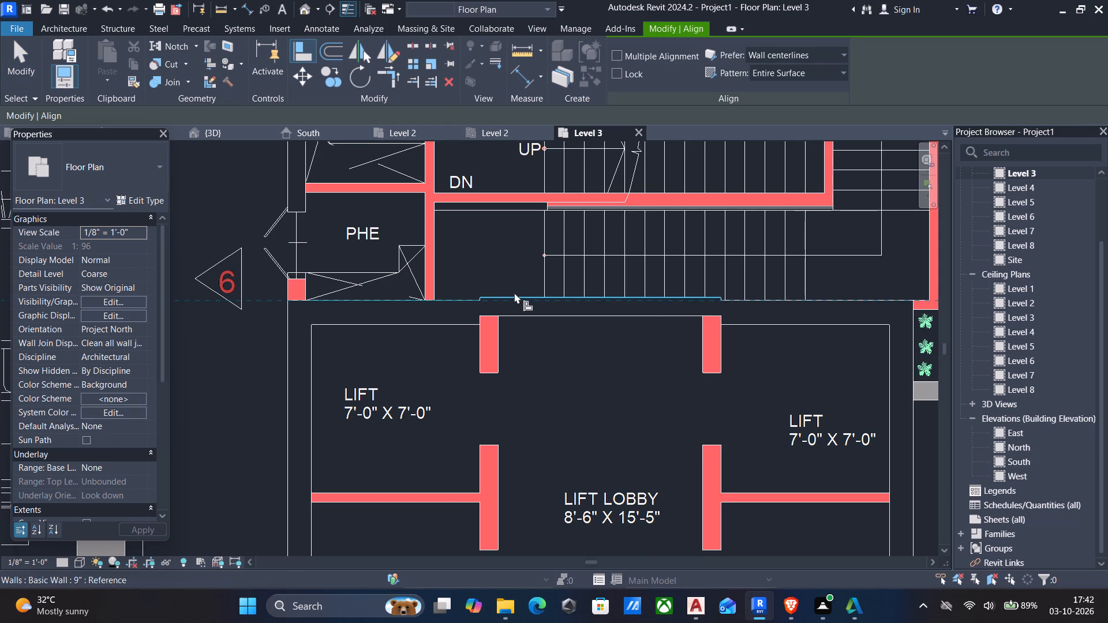
left_click(514, 292)
middle_click_drag(755, 348, 587, 329)
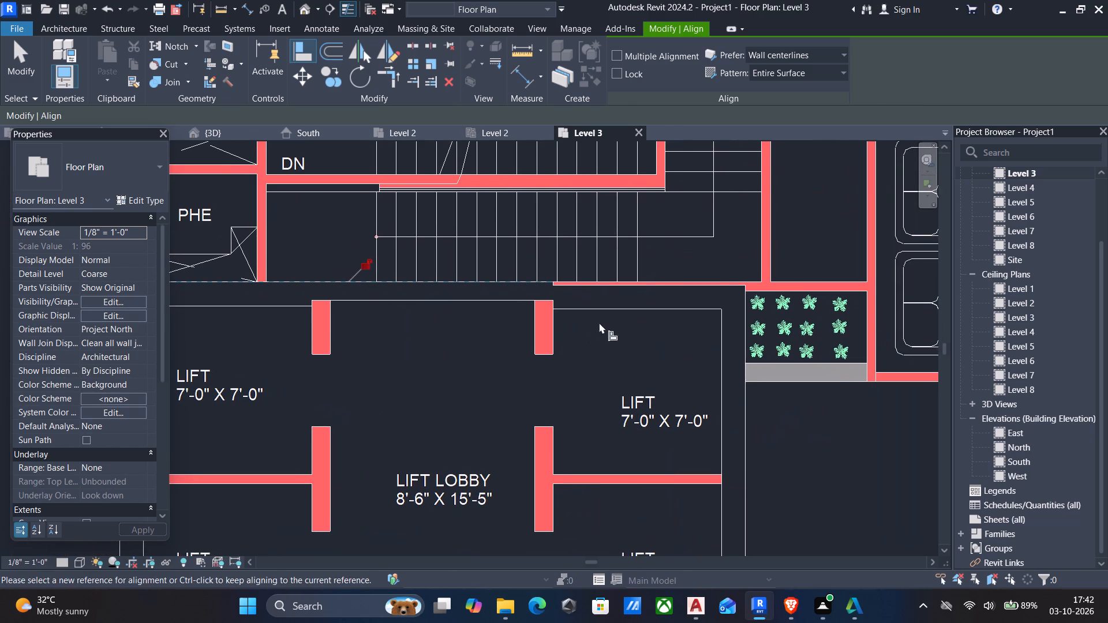
scroll(598, 290, "up", 8)
scroll(582, 288, "down", 4)
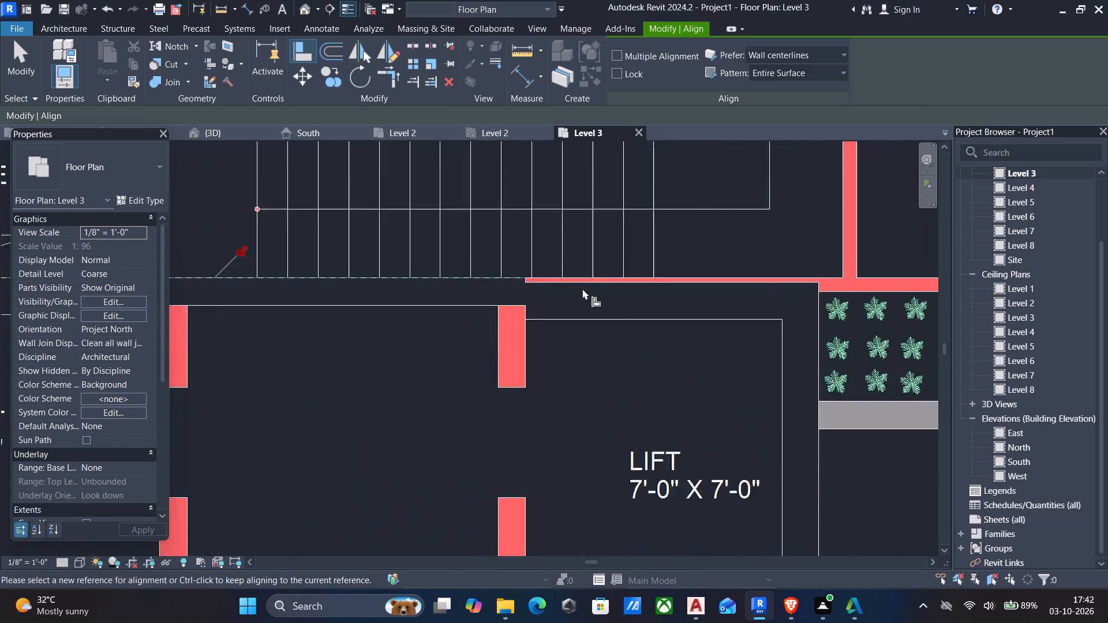
scroll(582, 288, "down", 5)
key("Escape")
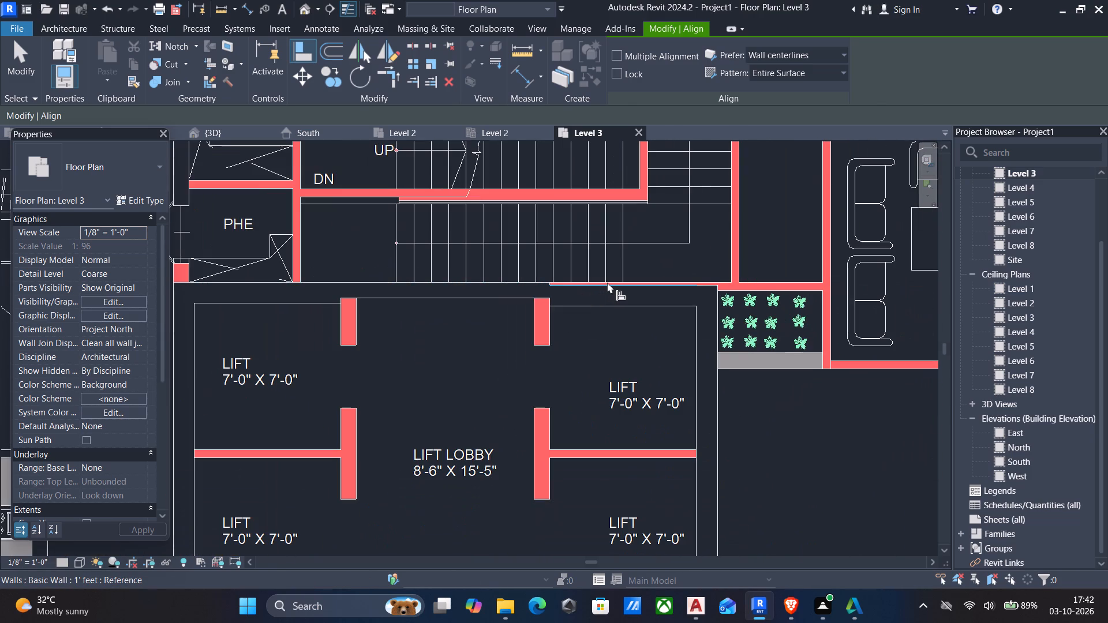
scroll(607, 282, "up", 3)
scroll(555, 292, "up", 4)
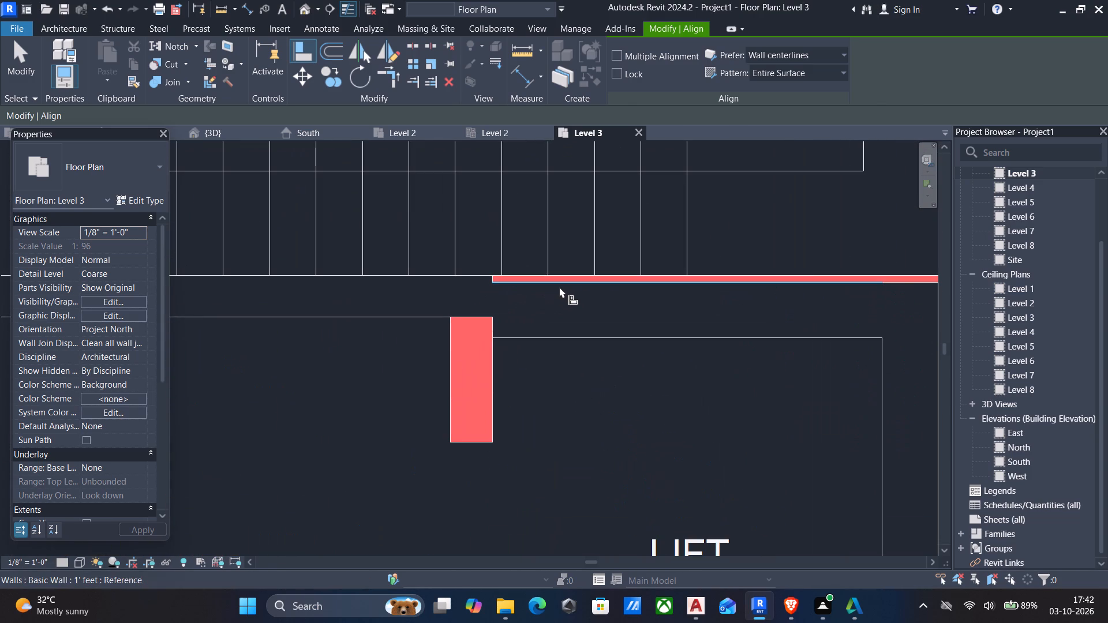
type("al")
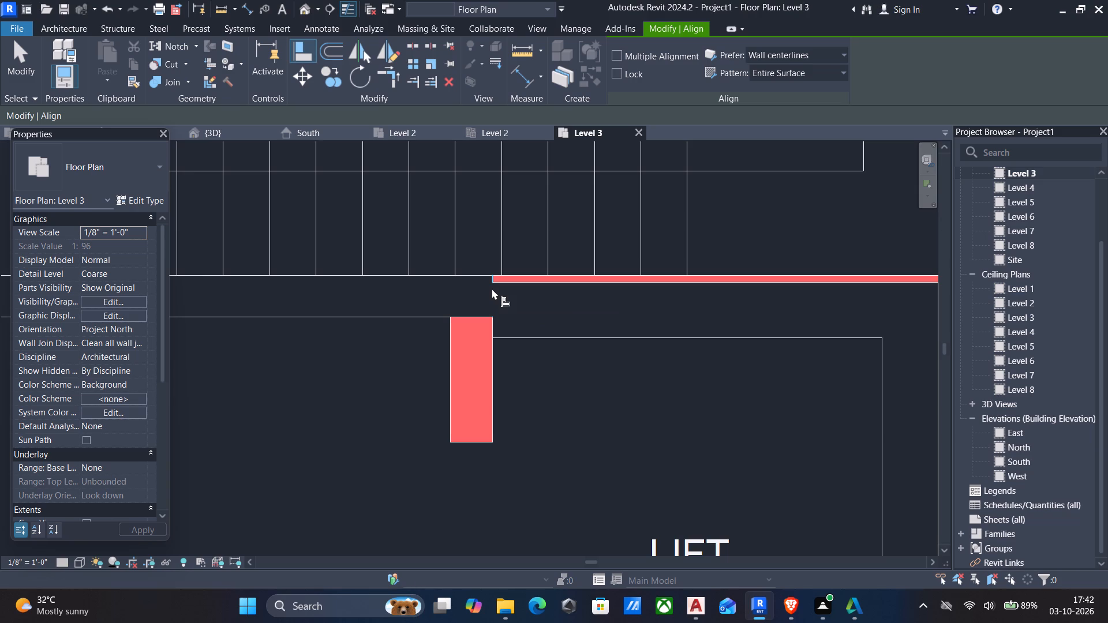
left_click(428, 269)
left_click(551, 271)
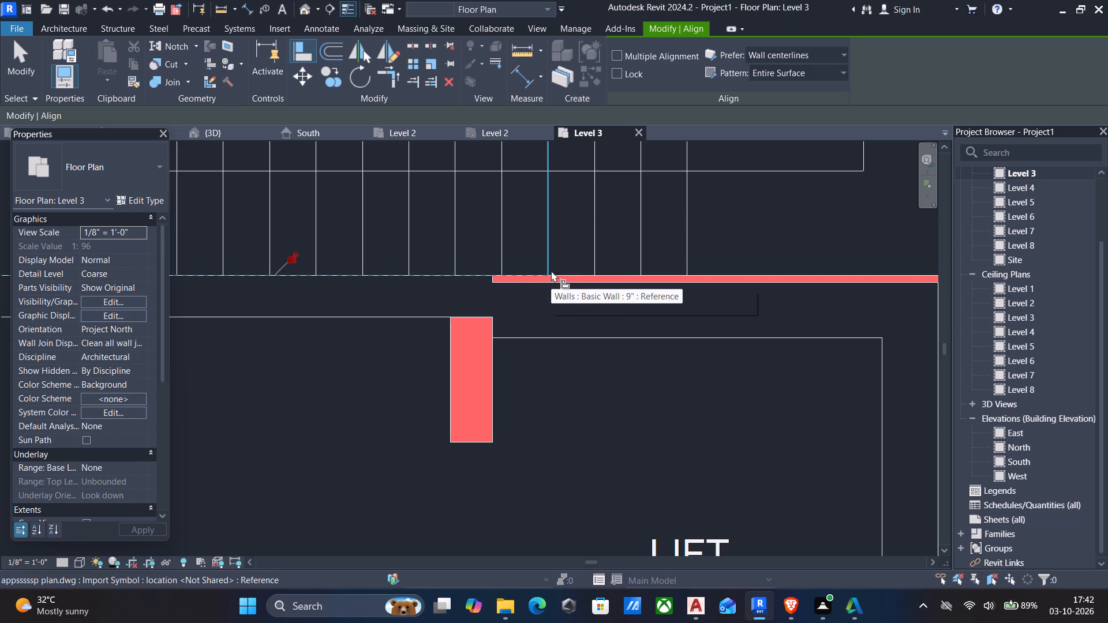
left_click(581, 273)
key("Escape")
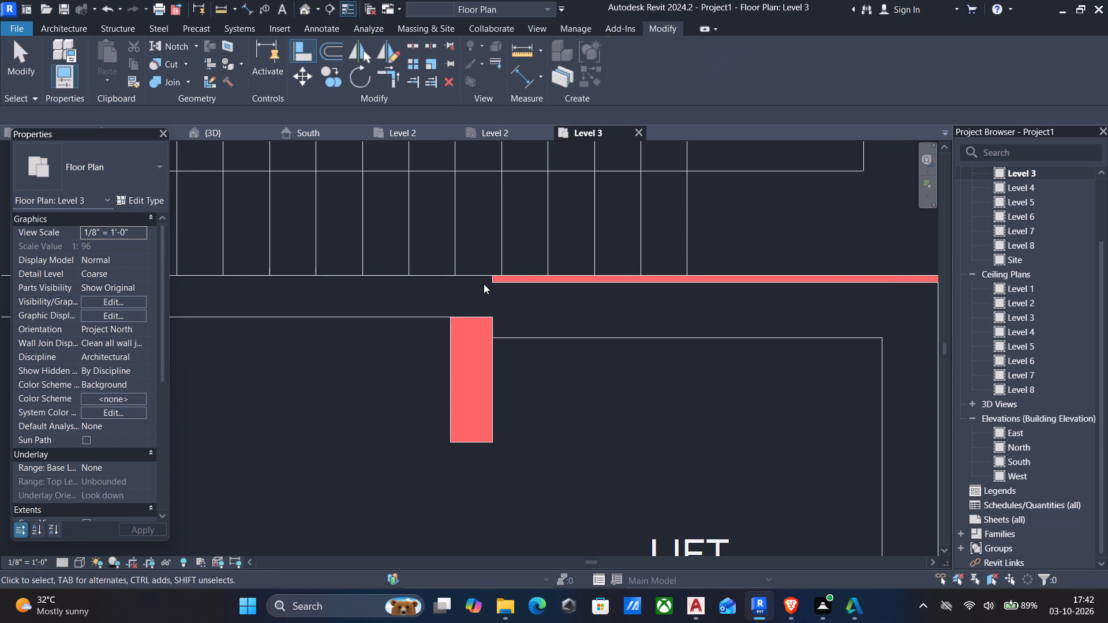
Align the upper-right lift's 1' feet north wall with the north face of the lift lobby wall.
type("al")
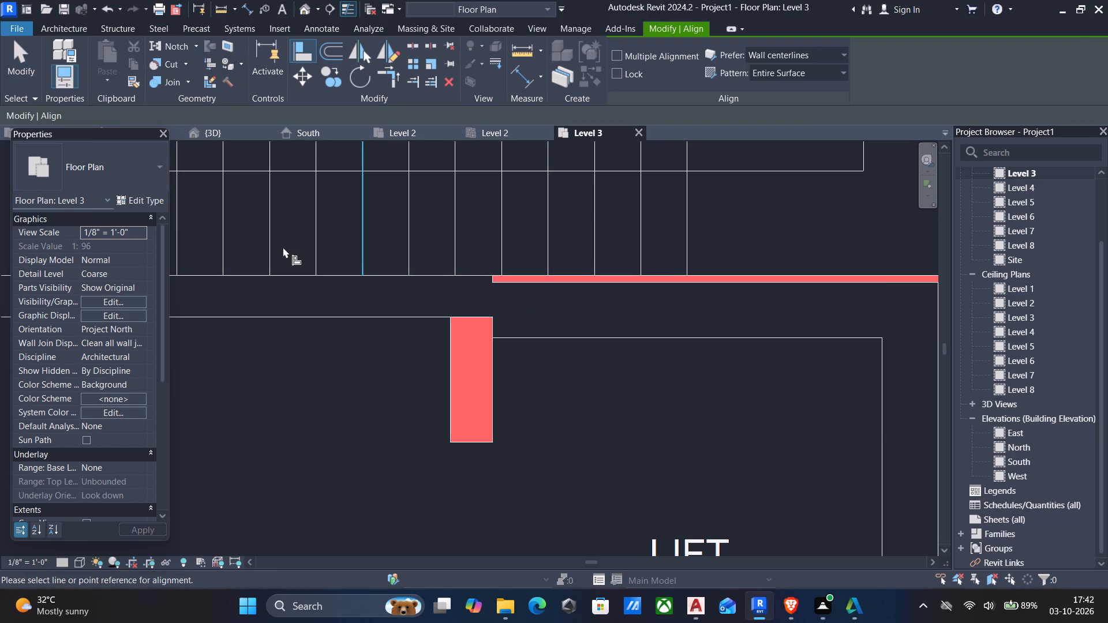
left_click(282, 275)
left_click(541, 288)
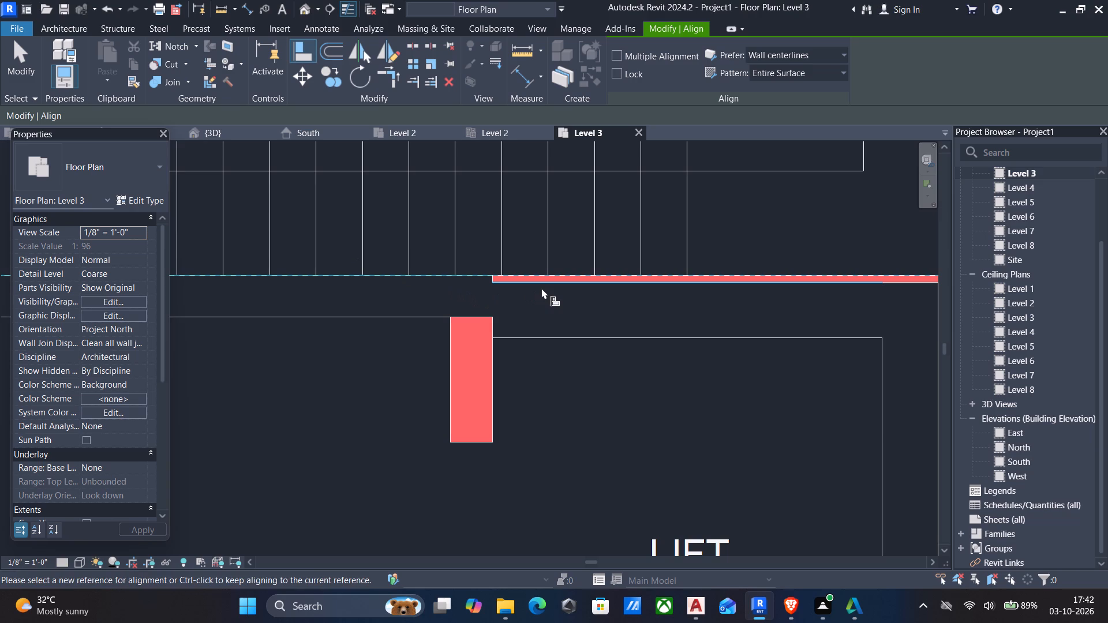
Review the Level 3 plan from the lift core to the apartments south of the corridor for walls still to model.
scroll(540, 288, "down", 5)
scroll(557, 351, "down", 3)
middle_click_drag(557, 351, 631, 328)
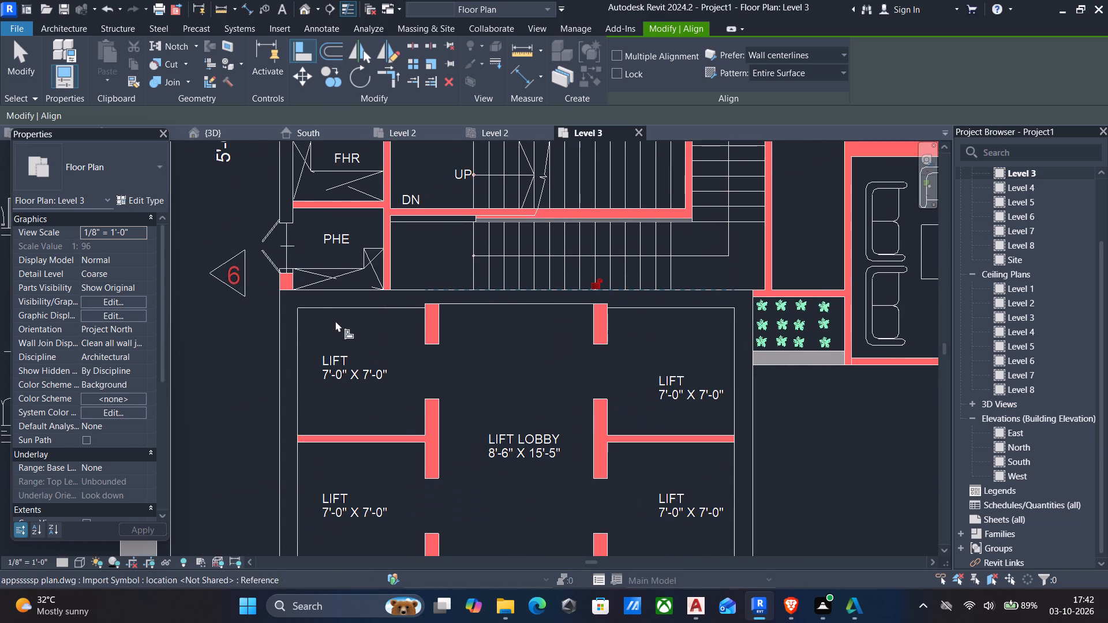
middle_click_drag(395, 355, 458, 354)
scroll(458, 354, "down", 4)
middle_click_drag(462, 320, 516, 356)
scroll(516, 356, "down", 2)
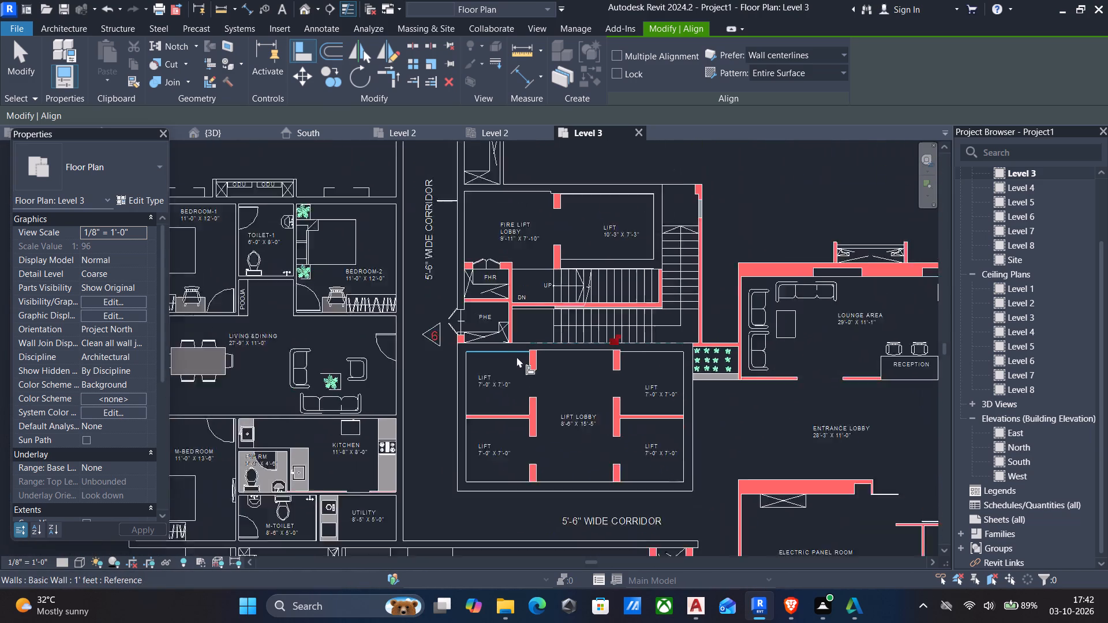
scroll(516, 356, "down", 1)
middle_click(516, 356)
scroll(516, 356, "down", 8)
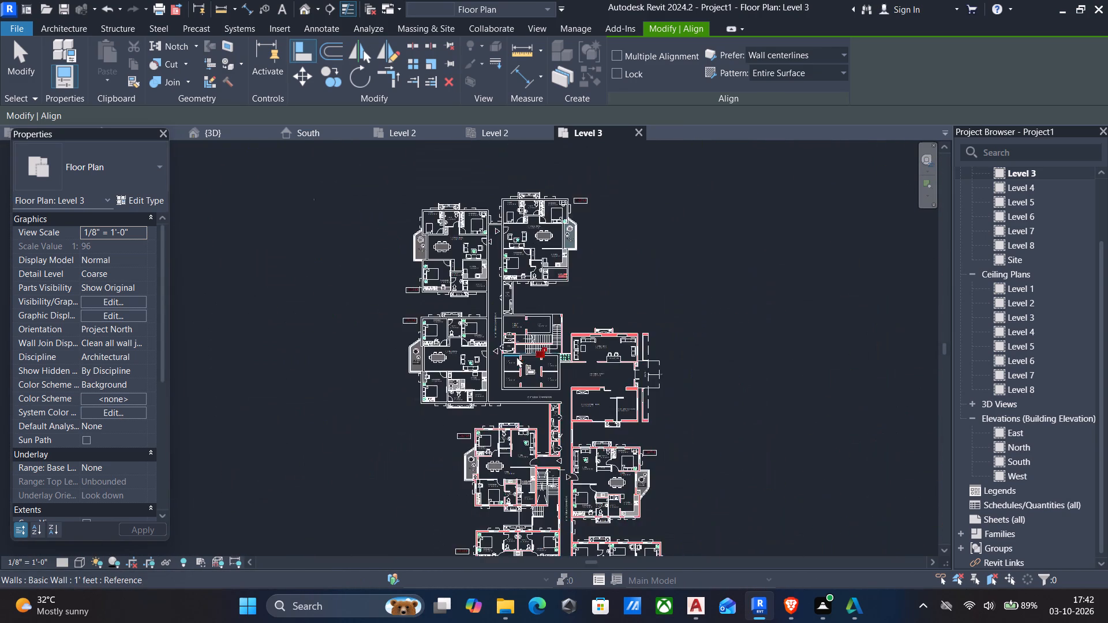
middle_click_drag(516, 356, 544, 242)
scroll(544, 242, "down", 1)
middle_click_drag(552, 377, 540, 379)
middle_click_drag(615, 298, 594, 331)
key("Escape")
scroll(526, 260, "up", 6)
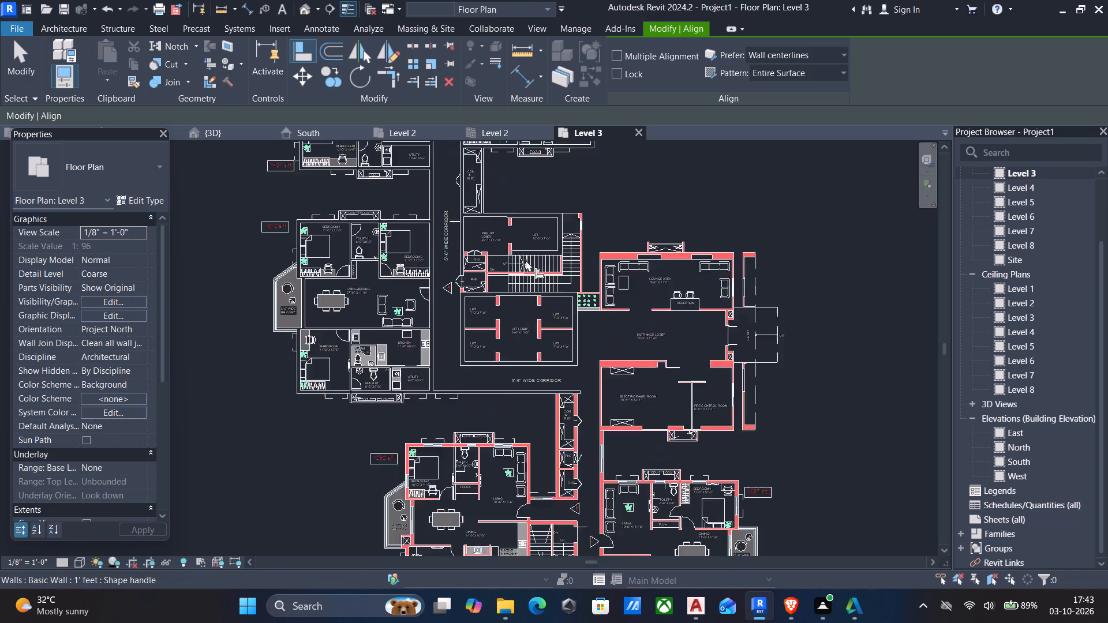
scroll(526, 260, "up", 2)
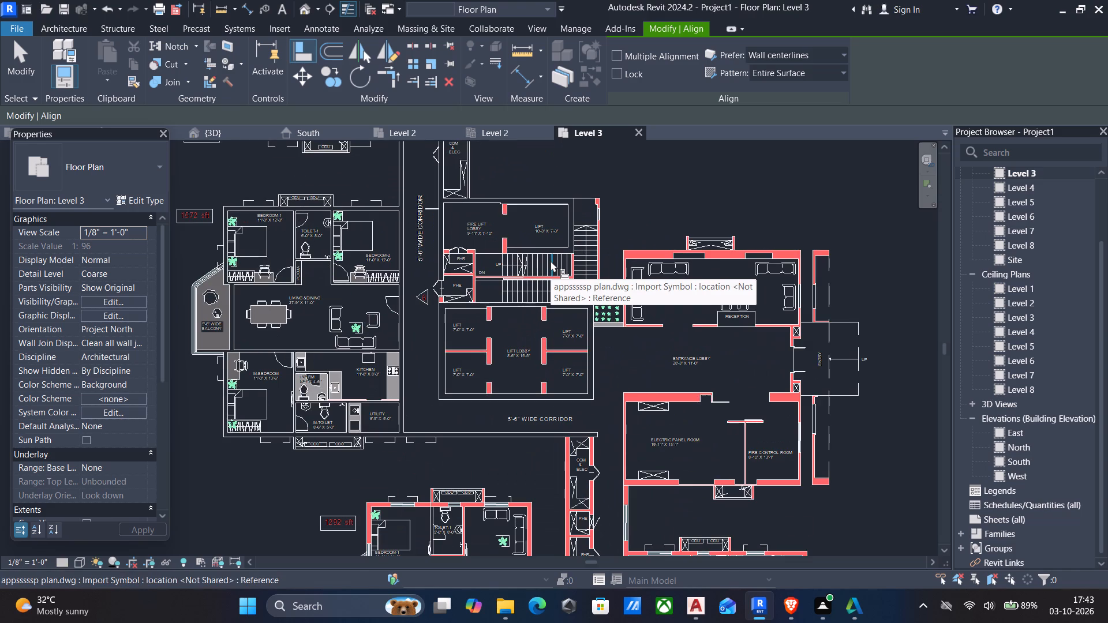
scroll(529, 305, "down", 3)
middle_click_drag(519, 379, 549, 277)
key("Escape")
middle_click_drag(492, 305, 515, 267)
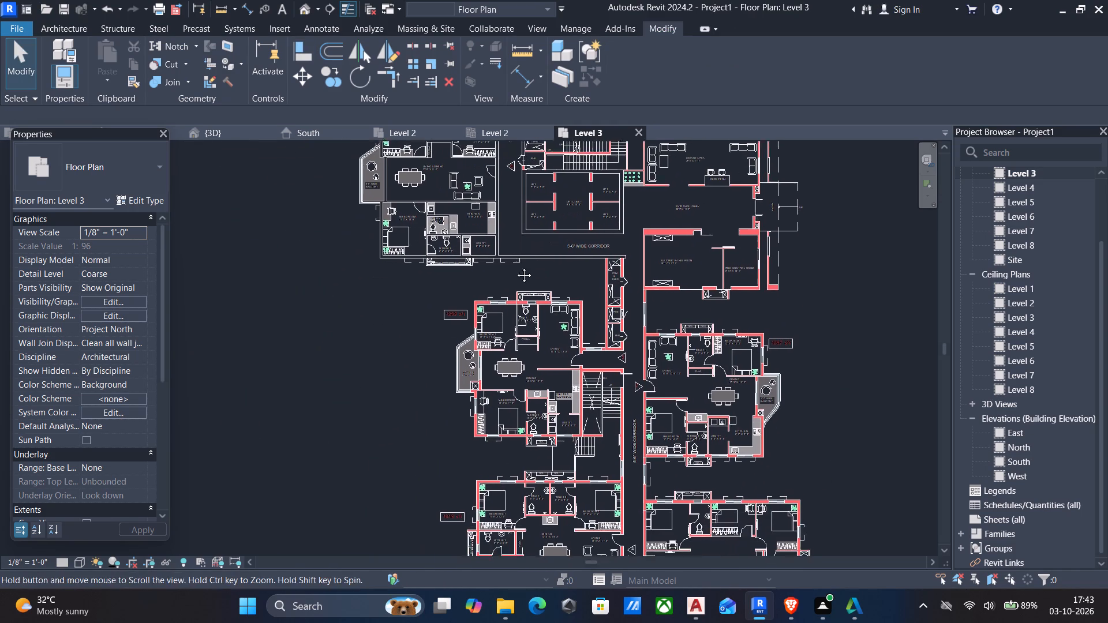
middle_click_drag(515, 267, 516, 258)
middle_click_drag(501, 337, 495, 322)
Place 9" walls from the 1292 sft apartment's plan lines: north side, living room's east side and bedroom-1's west side.
key("w")
key("a")
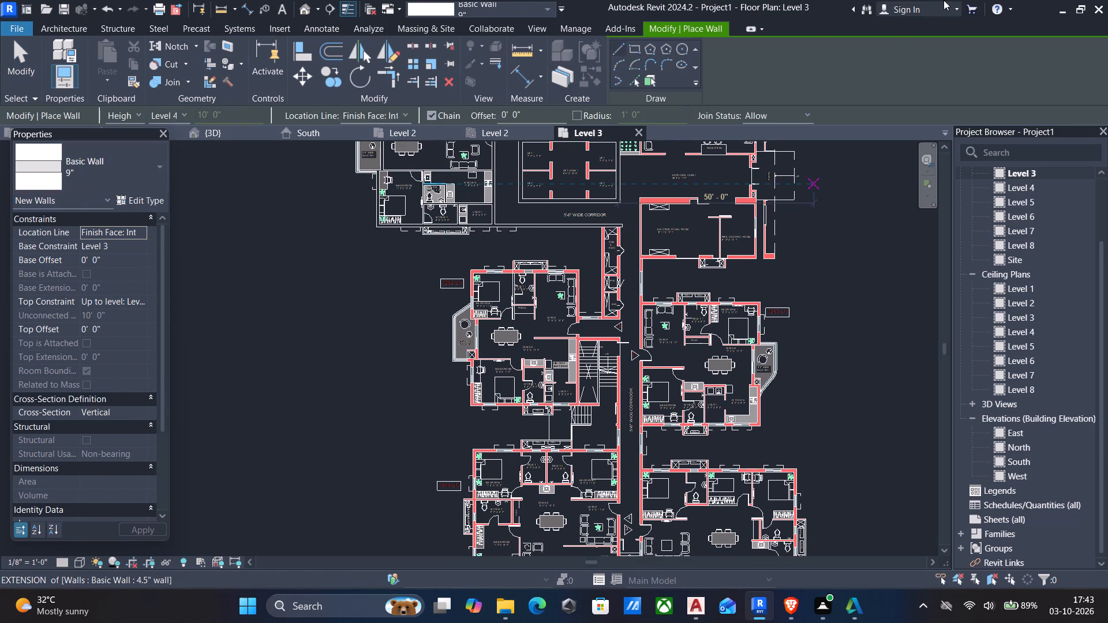
left_click(629, 79)
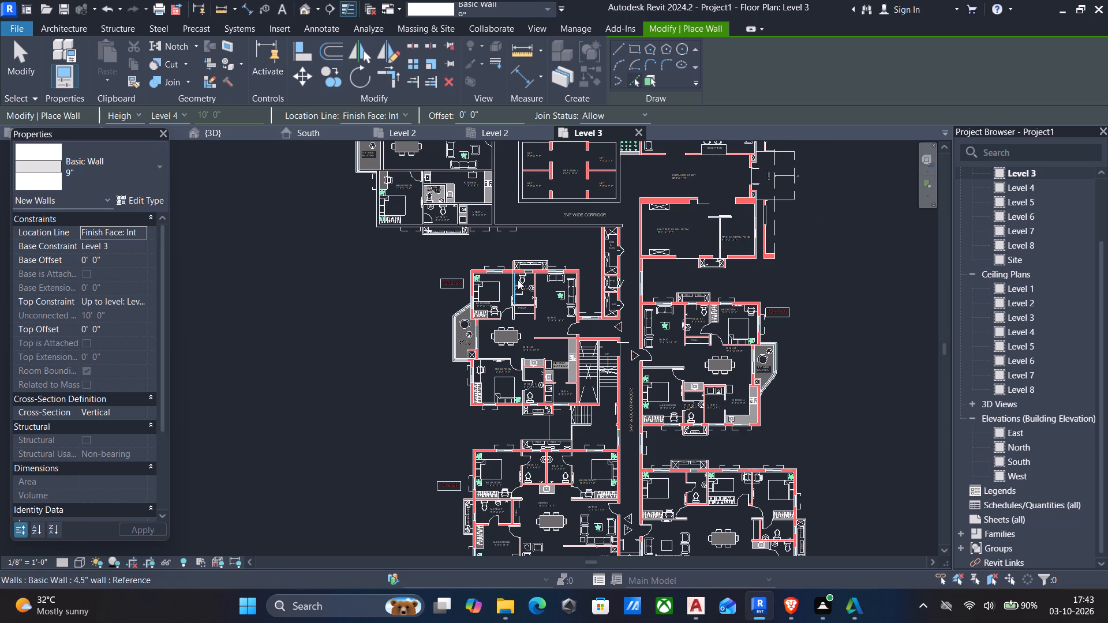
scroll(518, 280, "up", 8)
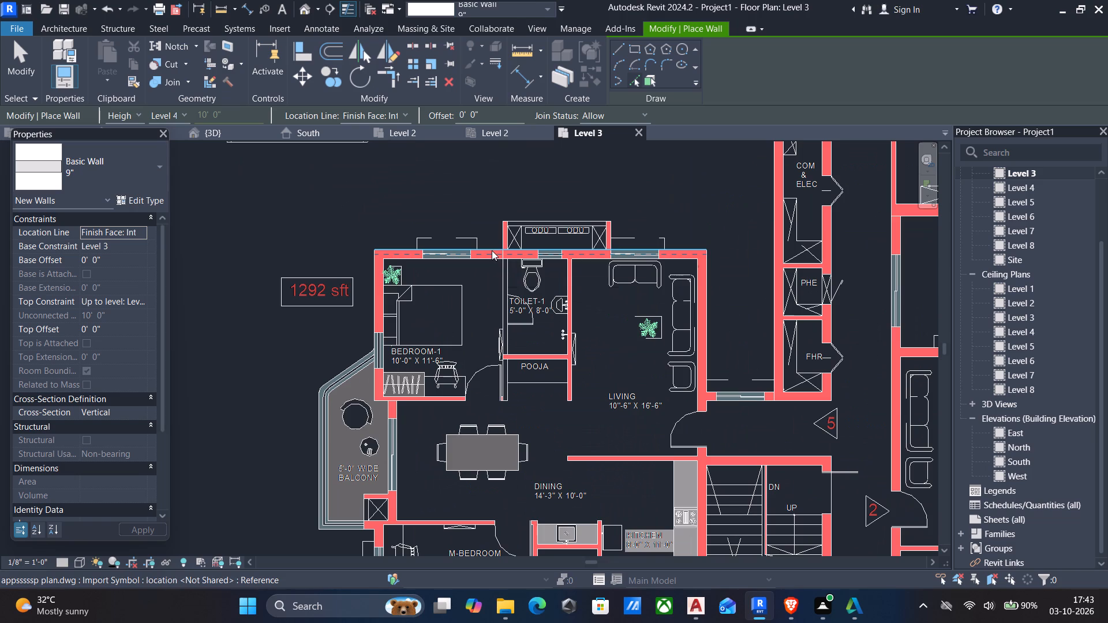
left_click(492, 250)
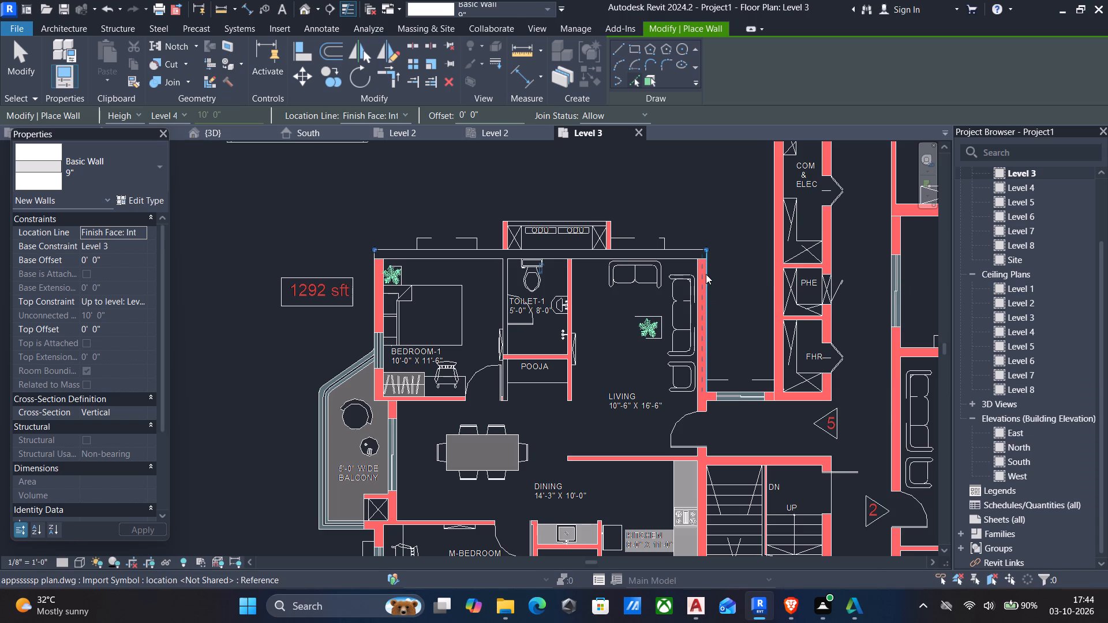
left_click(706, 274)
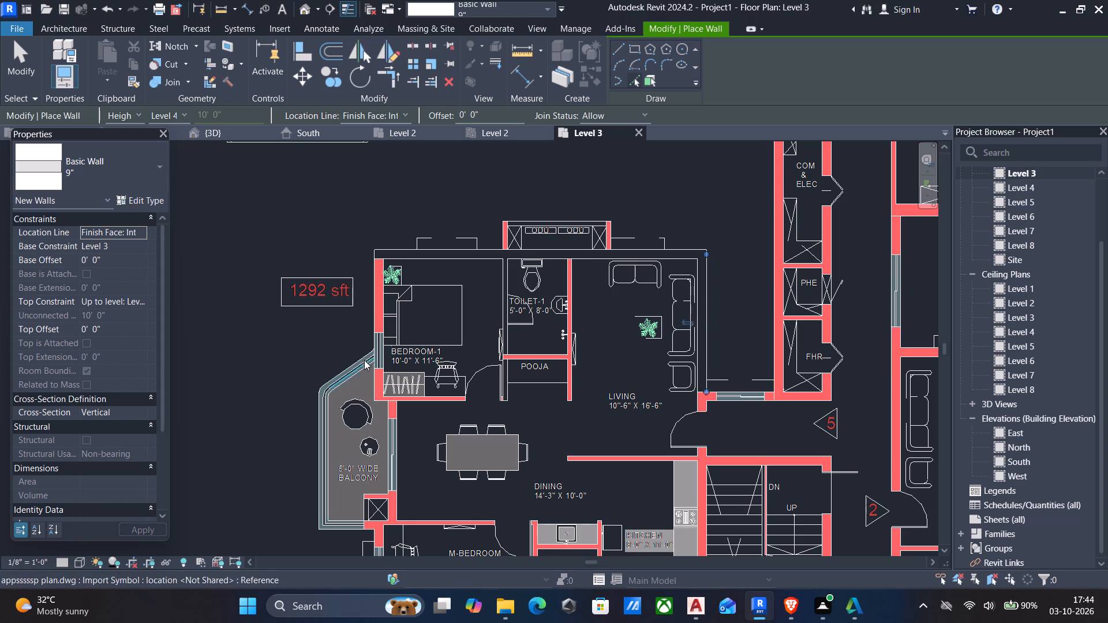
left_click(376, 291)
Place 9" walls along the 1292 sft apartment's dining-balcony side, M-bedroom's west side, south side, and the kitchen and utility's east side.
scroll(397, 347, "down", 3)
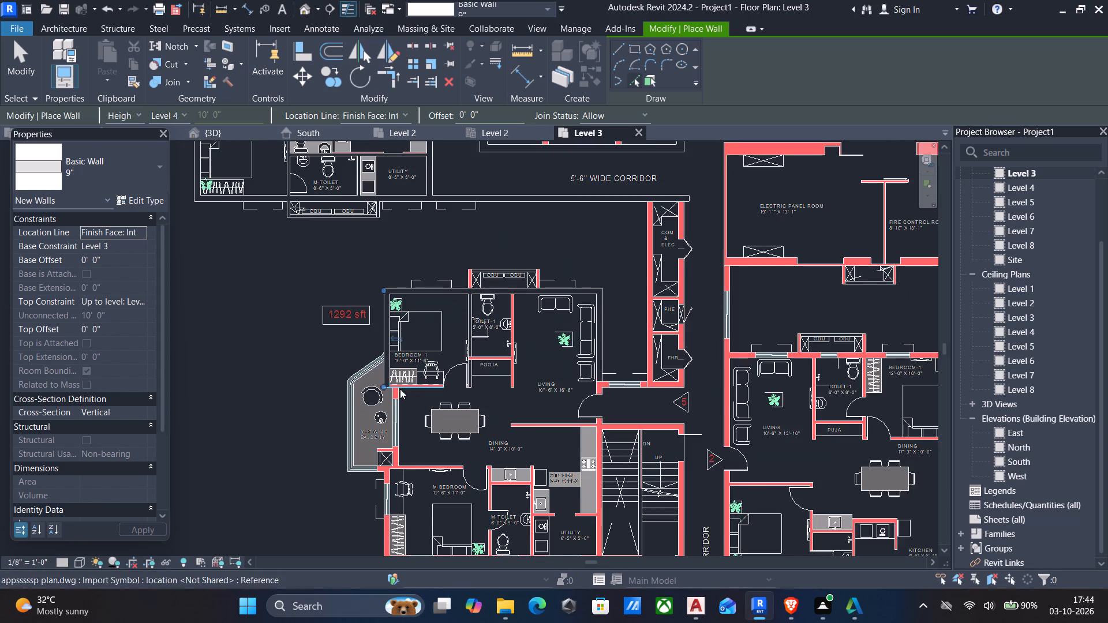
scroll(396, 389, "up", 4)
left_click(397, 397)
scroll(405, 421, "down", 4)
middle_click_drag(418, 437, 465, 335)
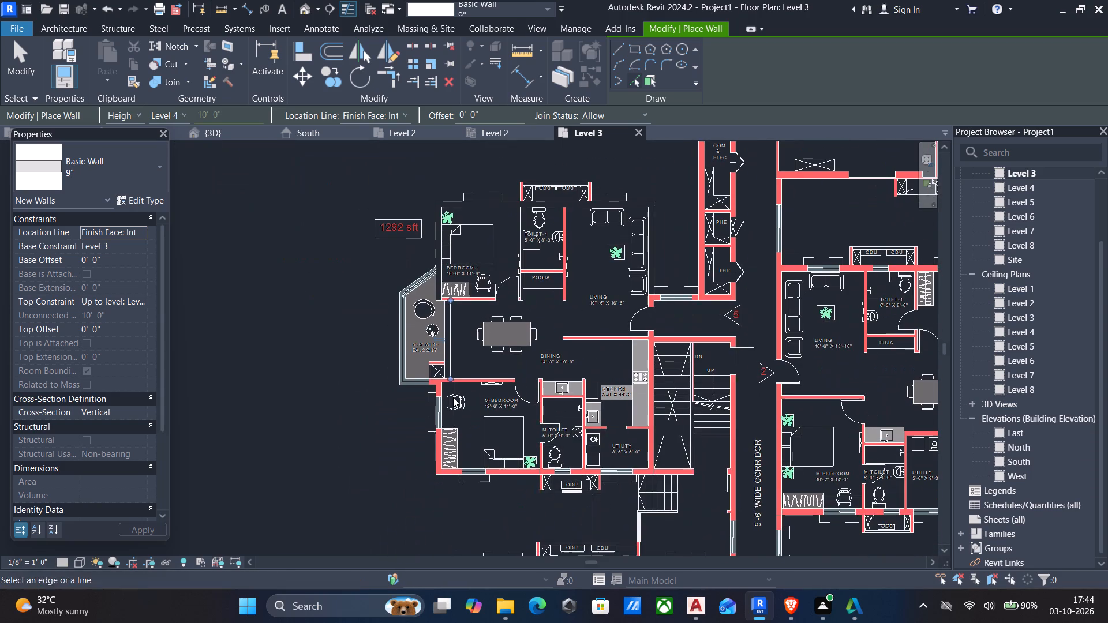
scroll(434, 395, "up", 5)
left_click(444, 380)
scroll(450, 388, "down", 3)
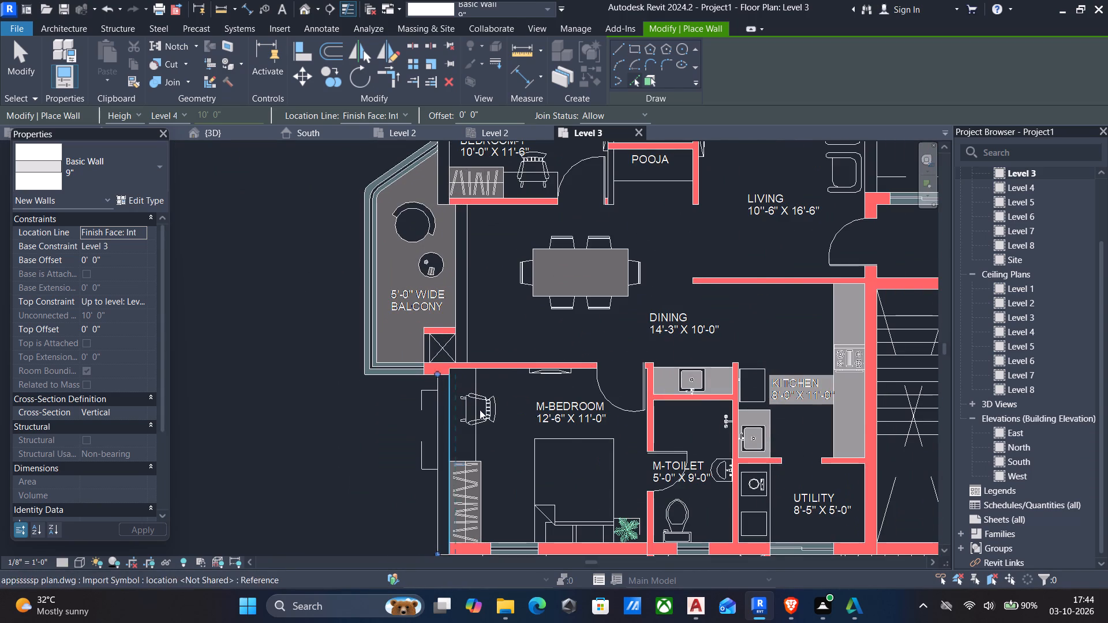
scroll(480, 410, "down", 1)
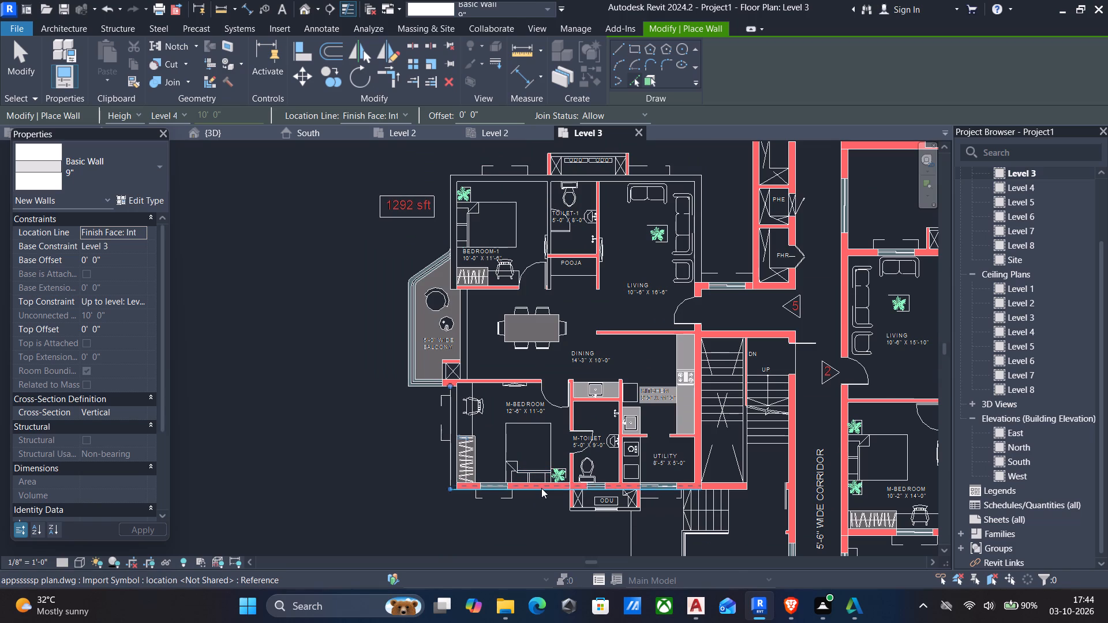
left_click(541, 488)
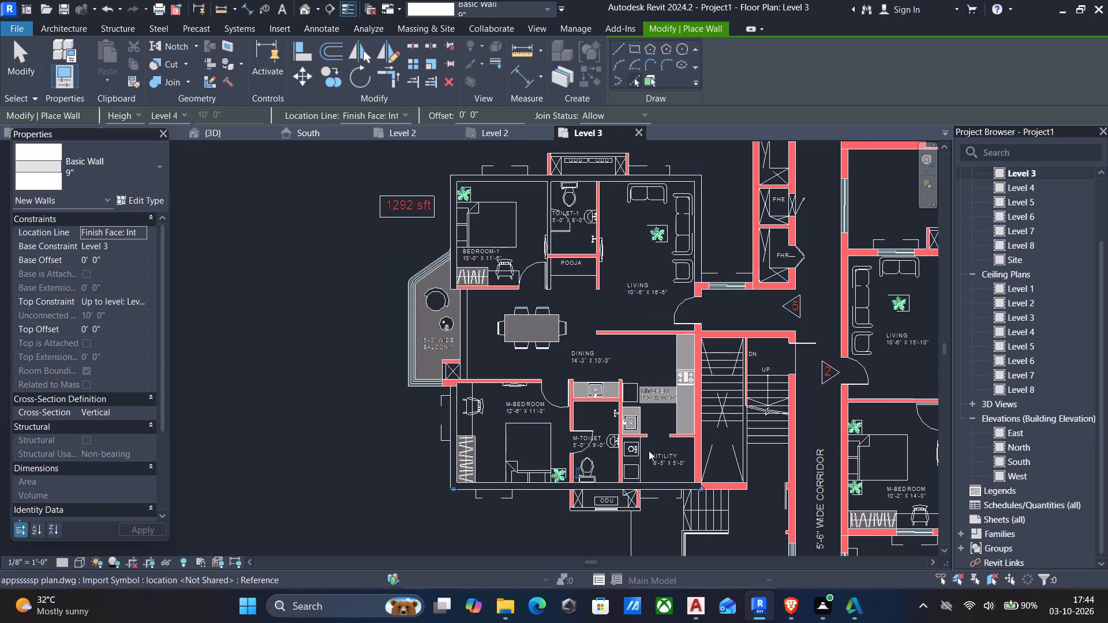
scroll(663, 423, "up", 3)
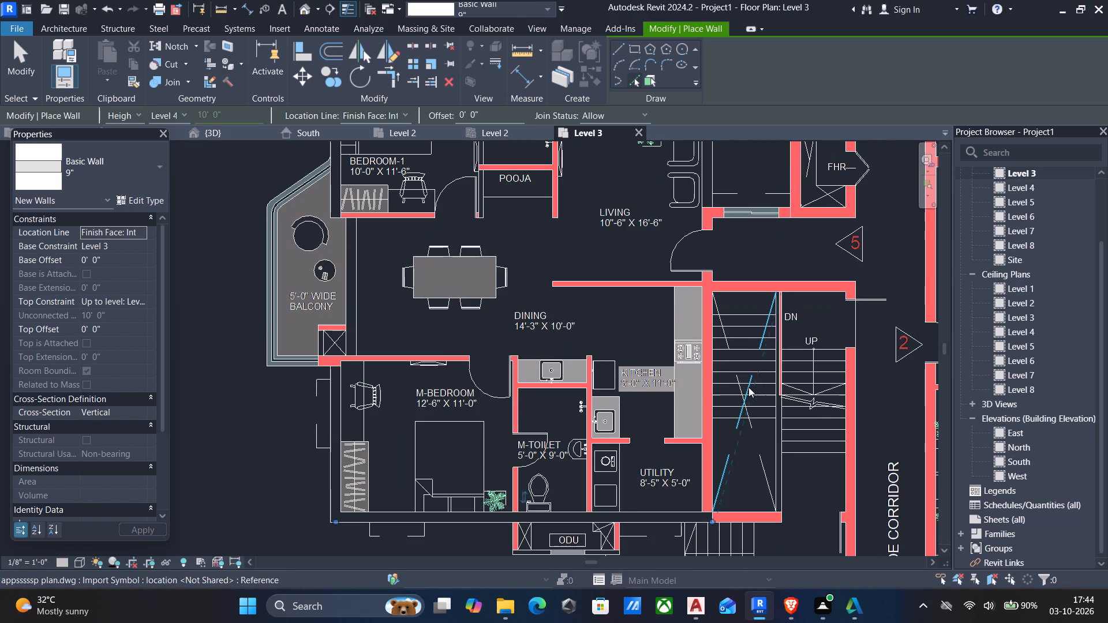
left_click(708, 390)
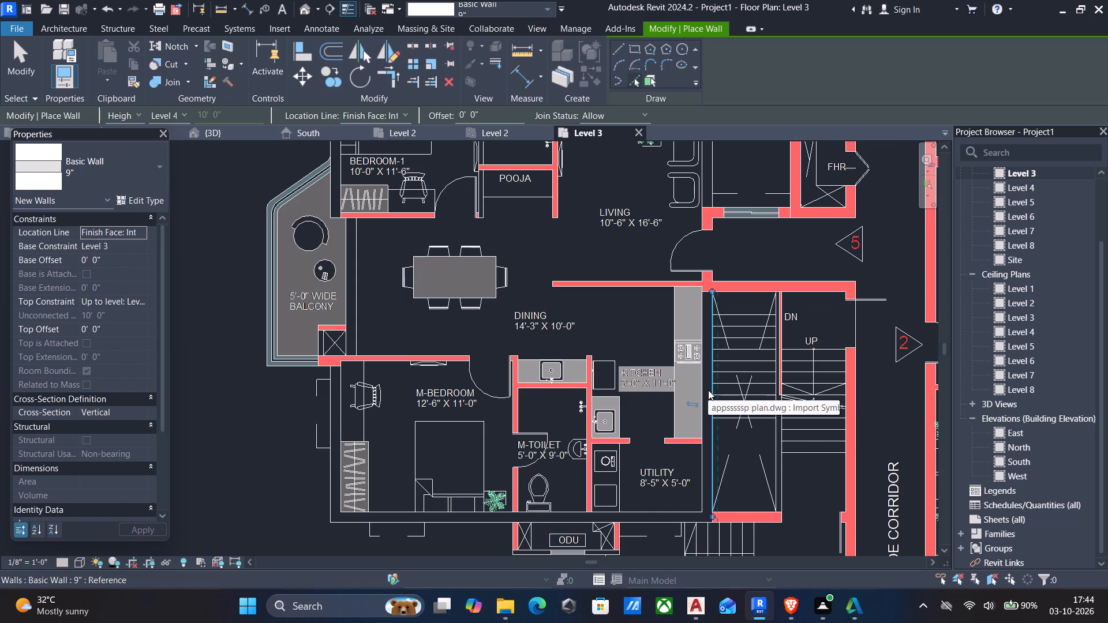
Finish placing the 9" walls and dismiss the save reminder without saving.
key("Escape")
scroll(708, 390, "down", 2)
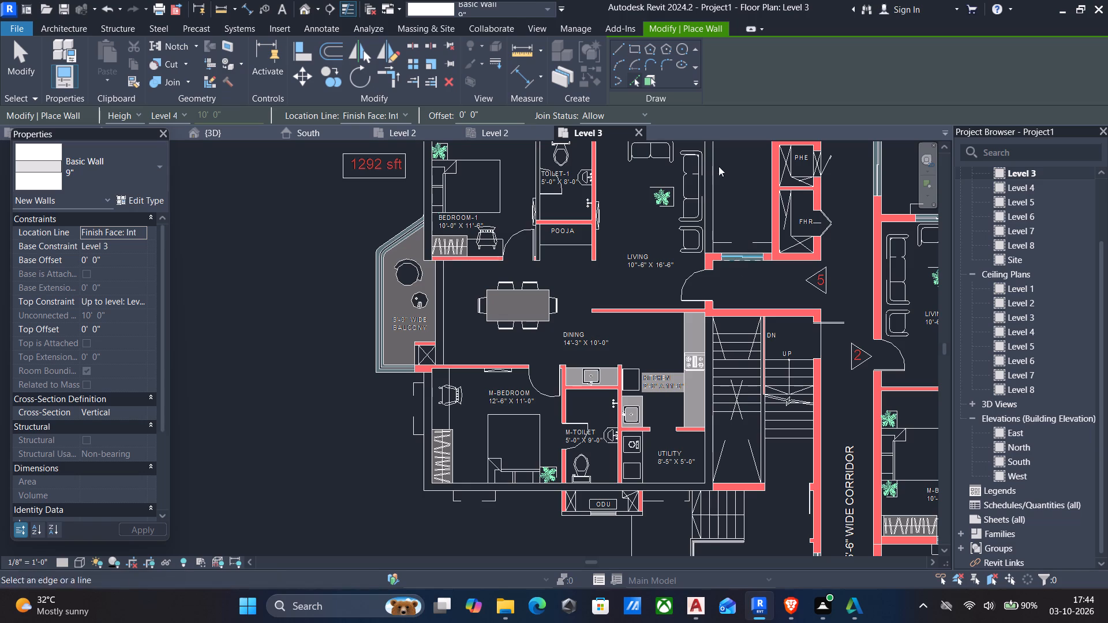
key("Escape")
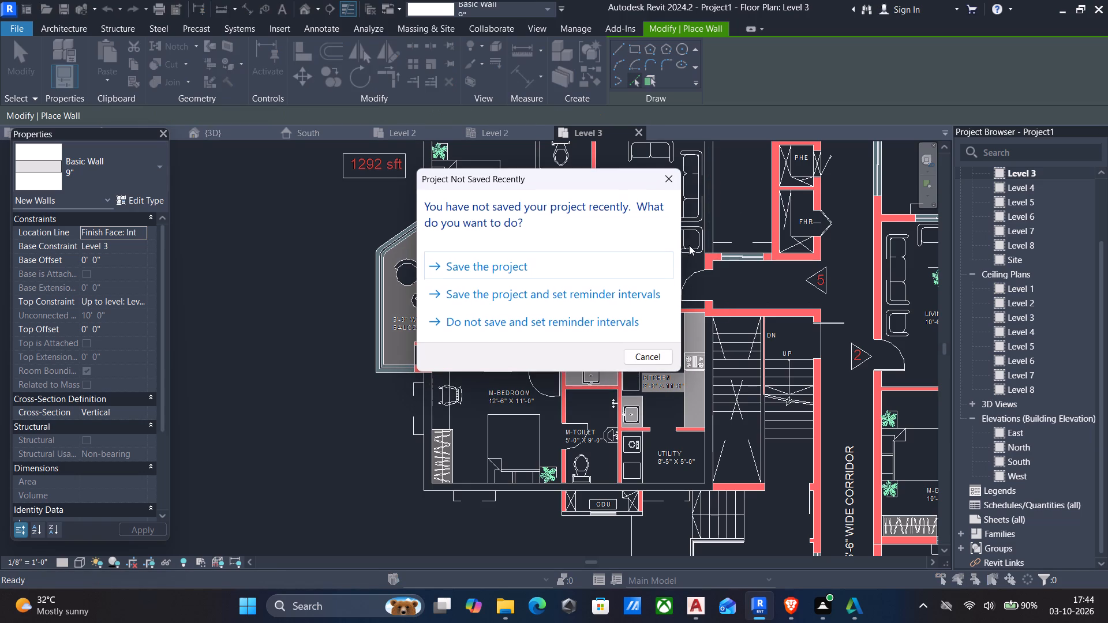
left_click(670, 179)
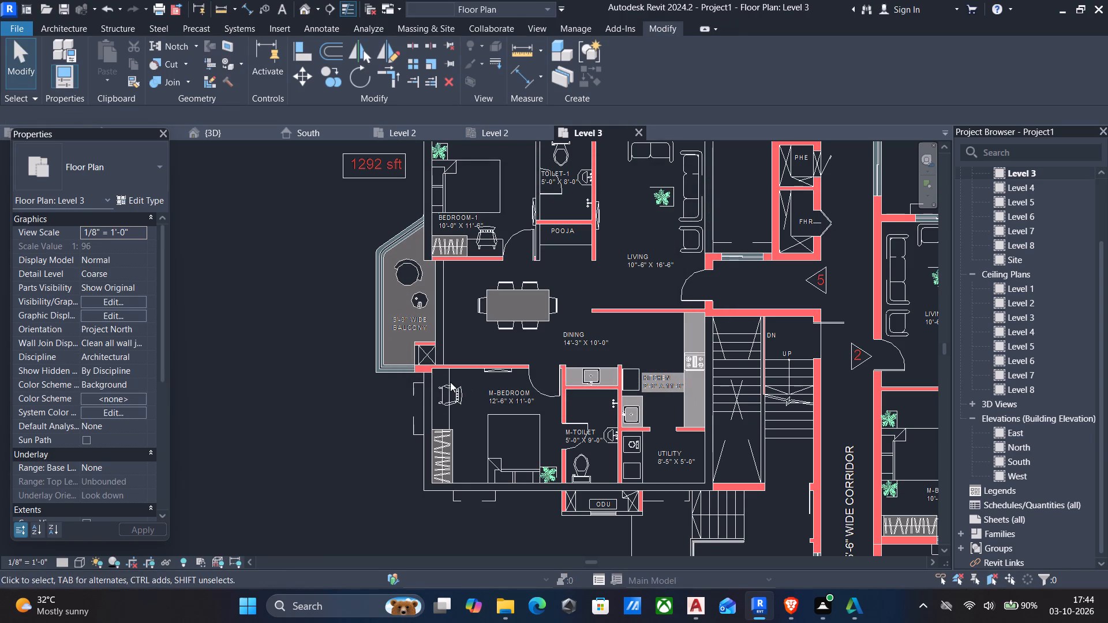
Align the north end of the kitchen and utility's 9" east wall with the living room's east wall end, across the entrance door.
scroll(430, 377, "up", 3)
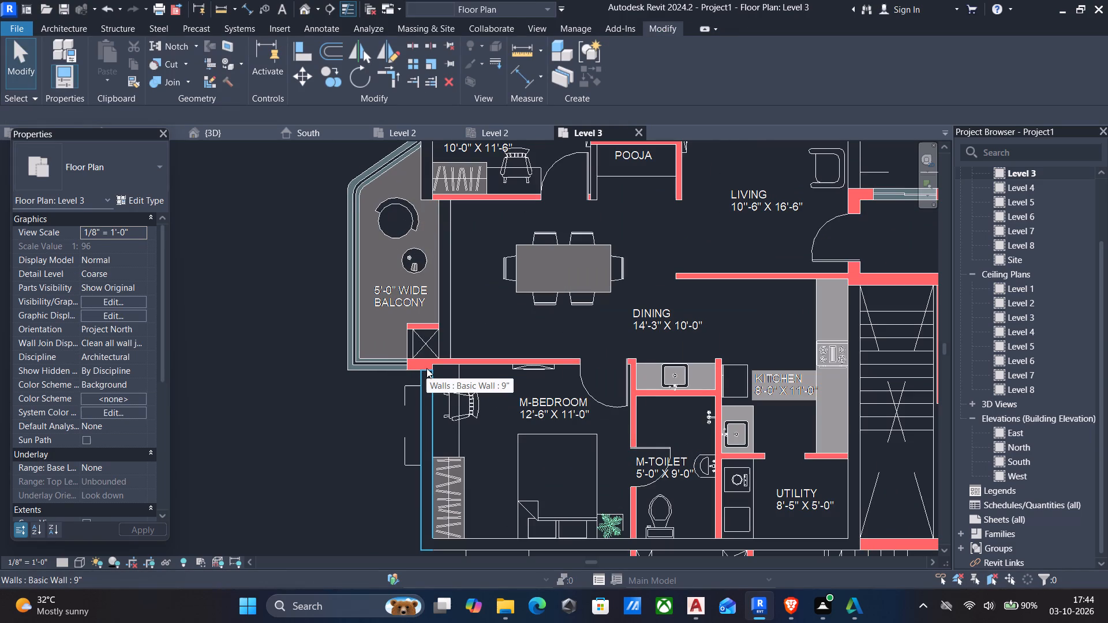
scroll(510, 361, "up", 3)
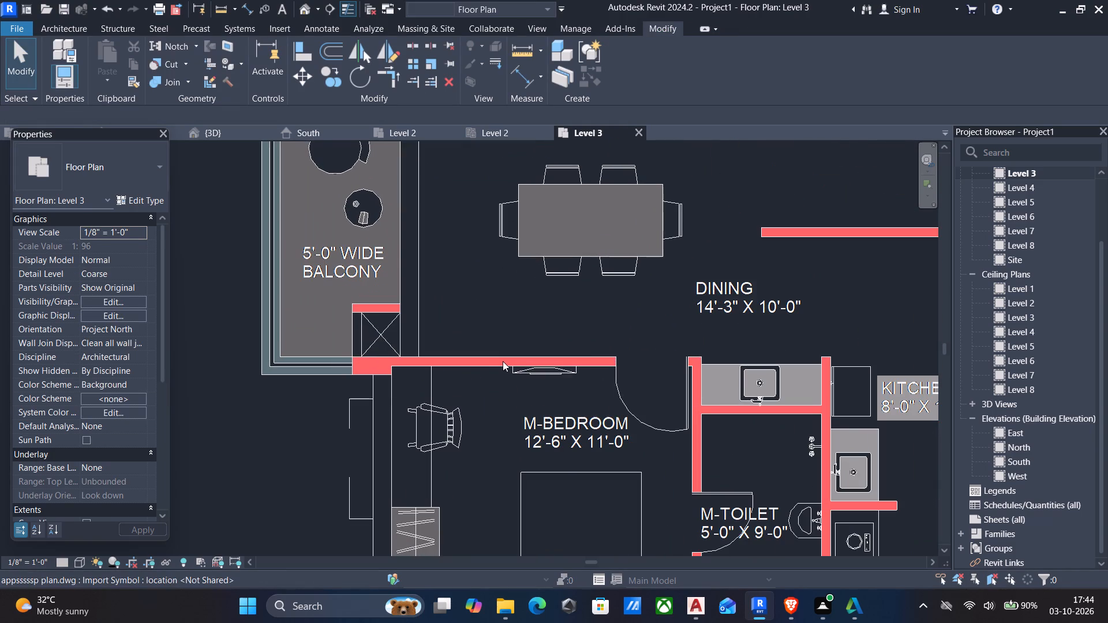
scroll(481, 370, "down", 6)
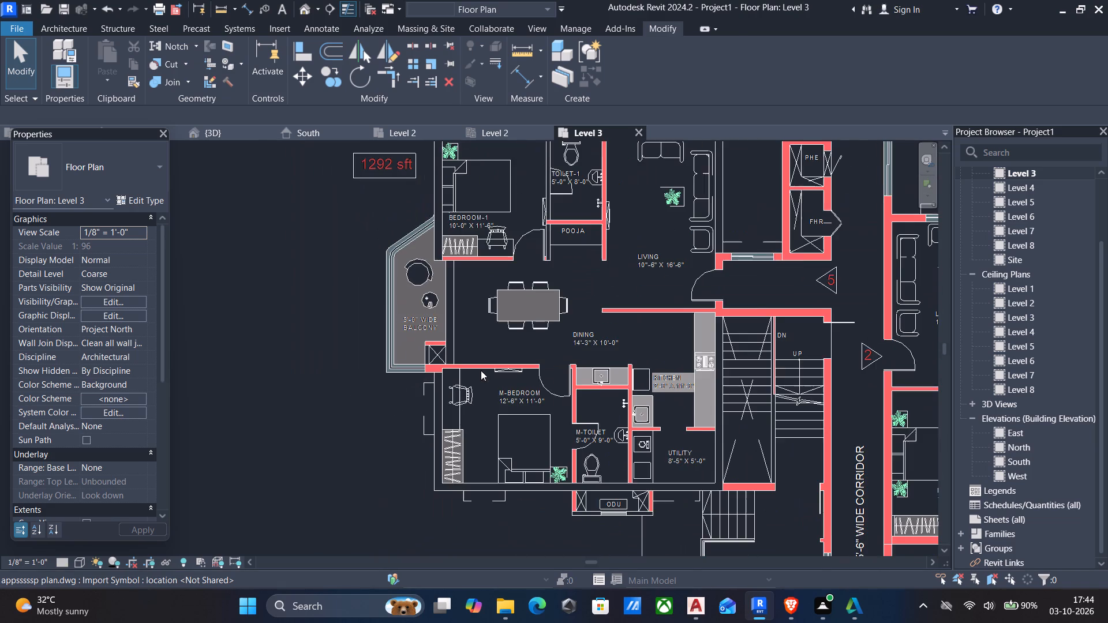
middle_click_drag(544, 376, 499, 364)
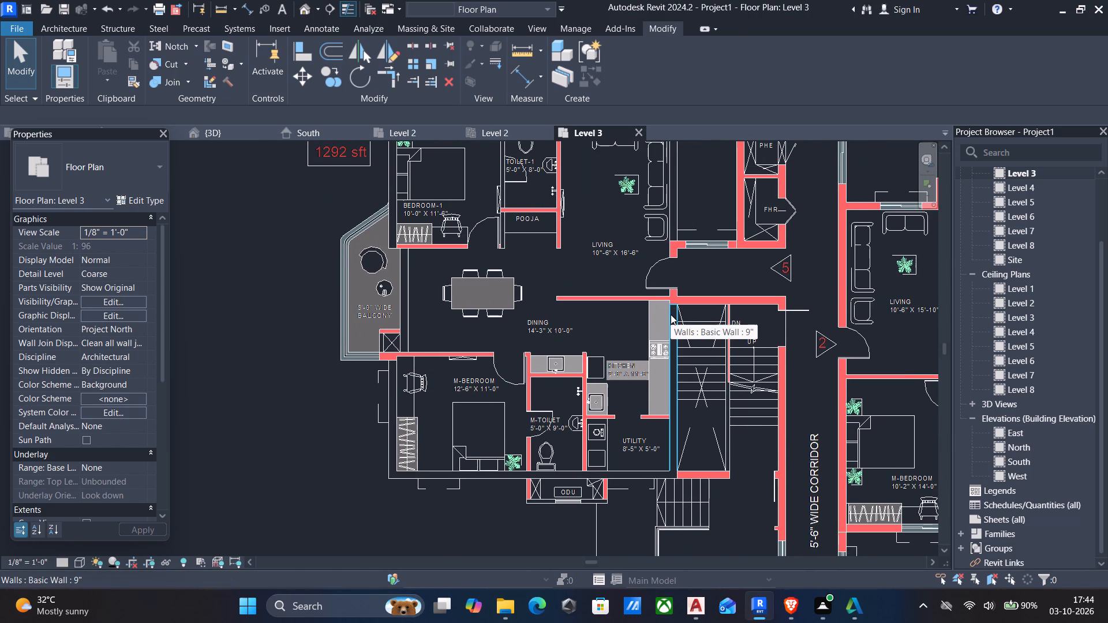
key("a")
key("l")
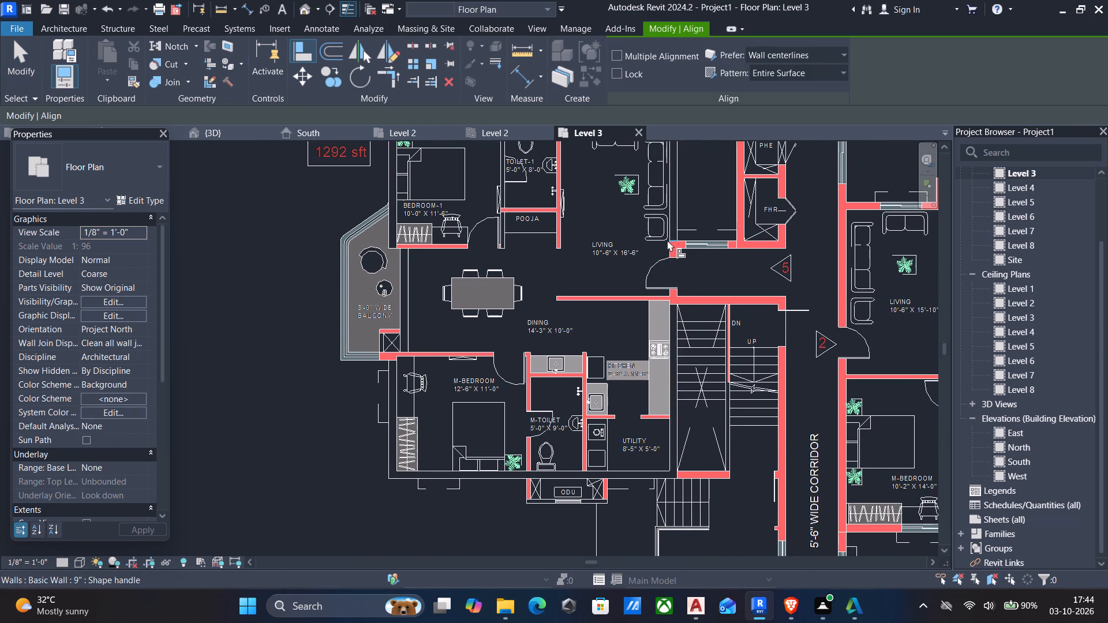
left_click(668, 240)
left_click(672, 305)
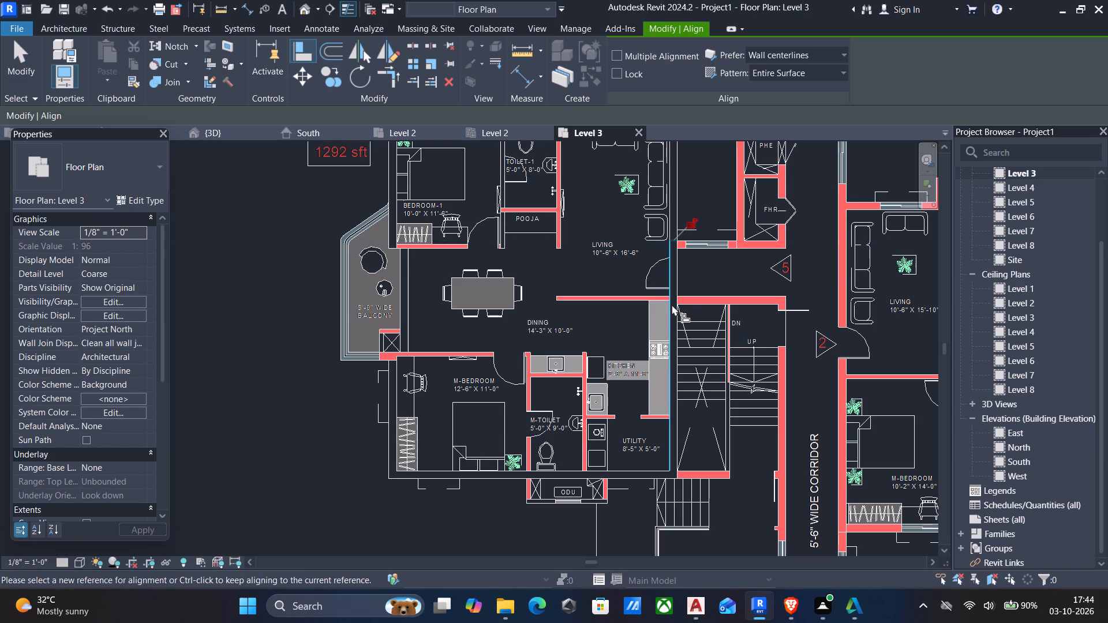
scroll(675, 333, "down", 2)
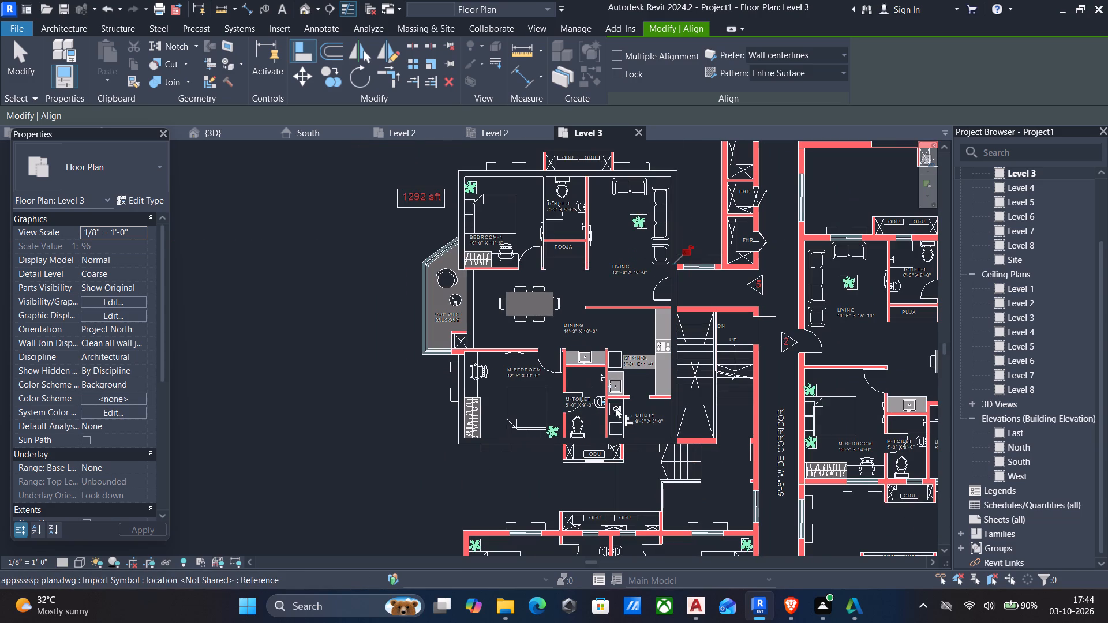
key("Escape")
key("Escape")
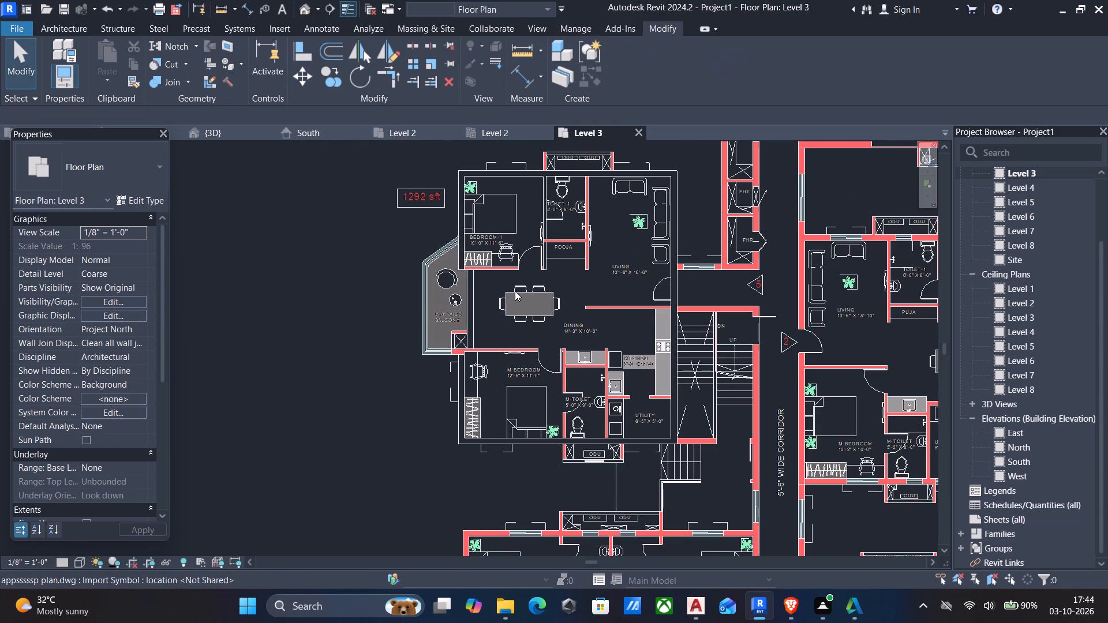
Place a 4.5" wall from the plan lines along the south side of bedroom-1.
type("wa")
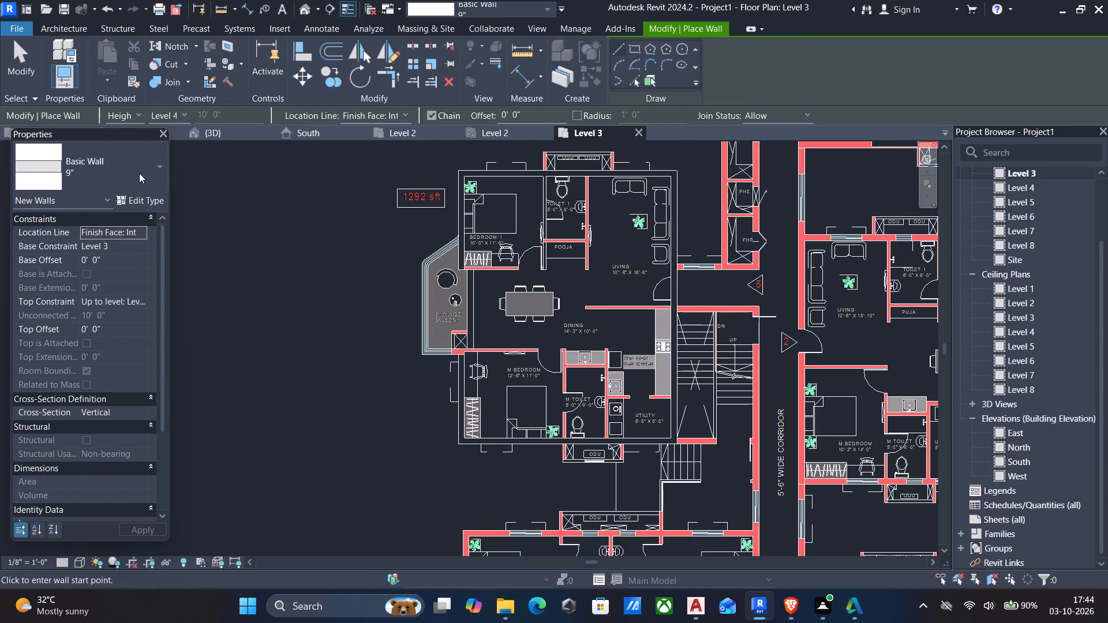
left_click(128, 165)
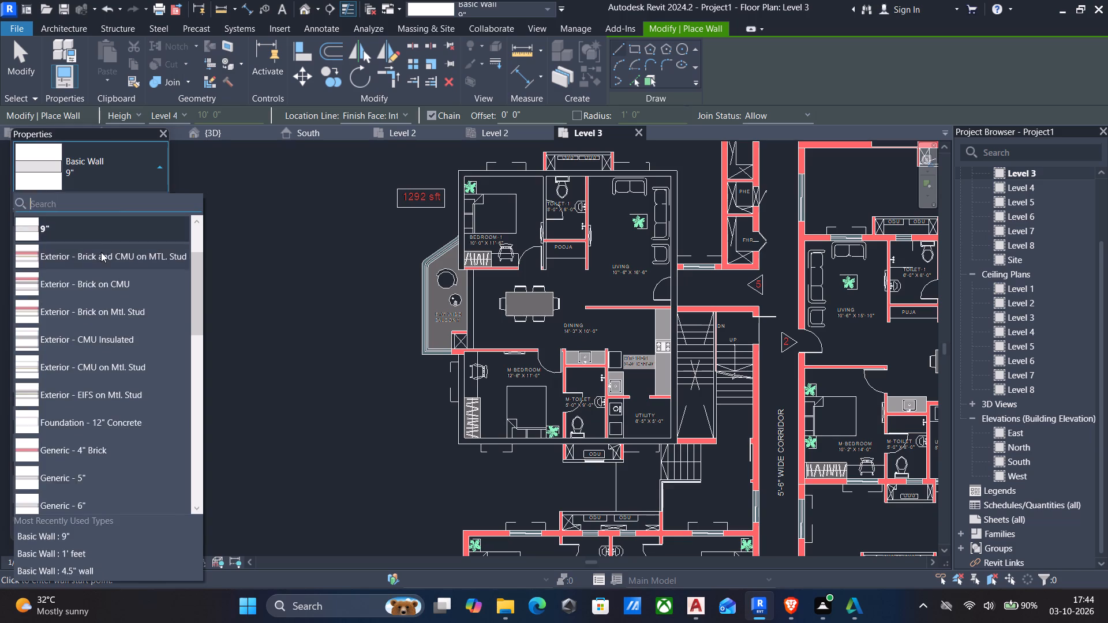
scroll(99, 253, "up", 3)
left_click(55, 271)
scroll(523, 287, "up", 5)
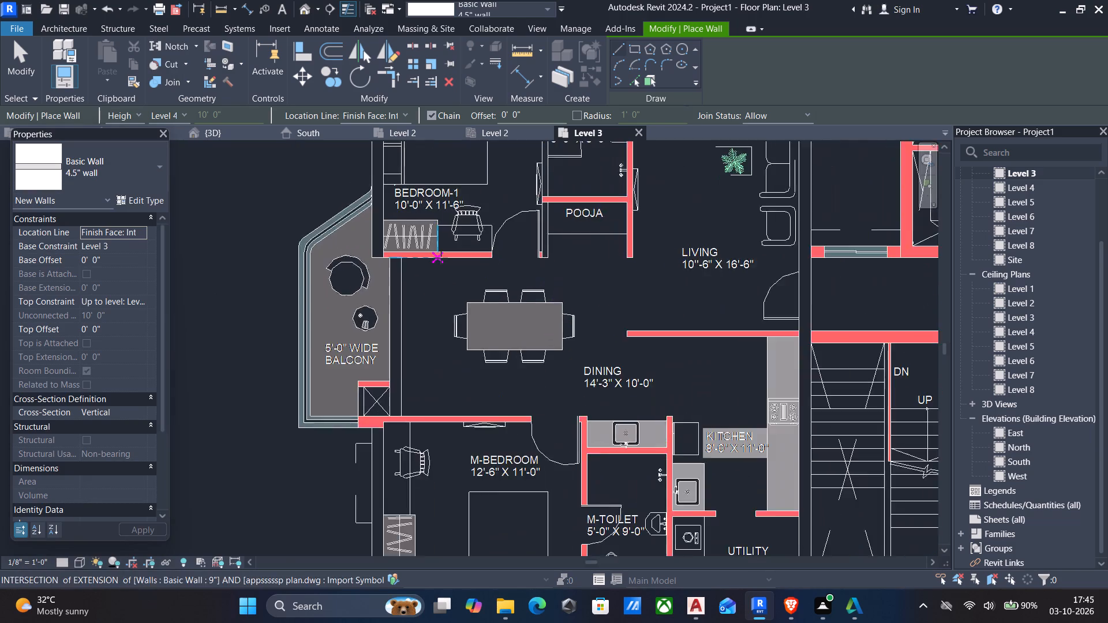
scroll(441, 258, "up", 5)
left_click(631, 76)
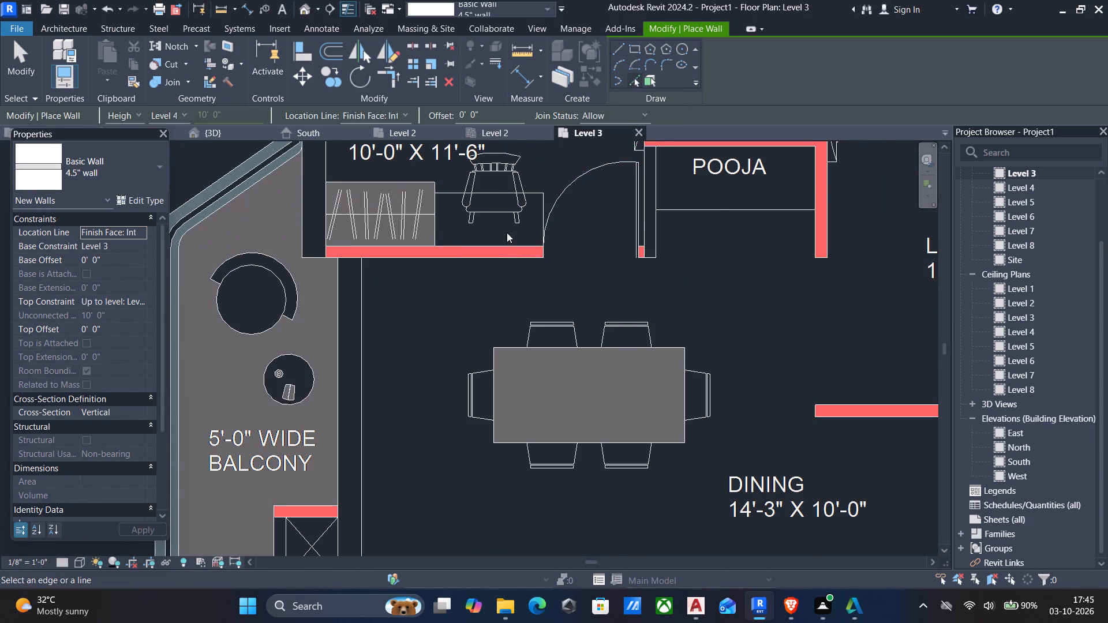
scroll(506, 232, "up", 1)
left_click(471, 253)
scroll(504, 273, "down", 5)
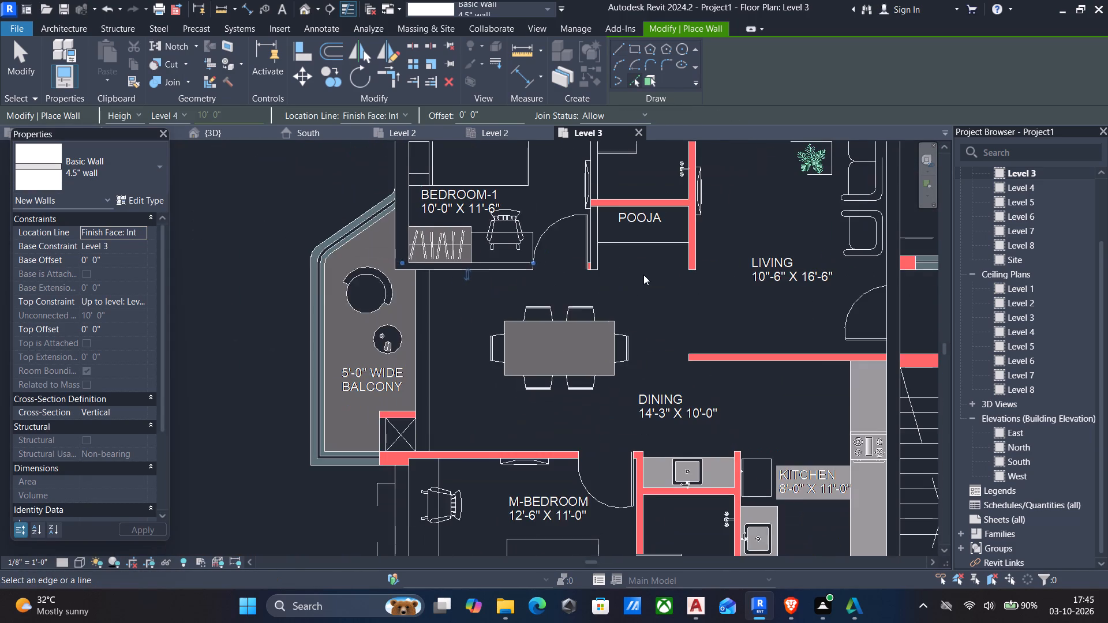
Place 4.5" walls on the east side of toilet-1 and pooja, and between toilet-1 and pooja.
middle_click_drag(643, 275, 552, 429)
scroll(551, 430, "down", 3)
scroll(585, 324, "up", 4)
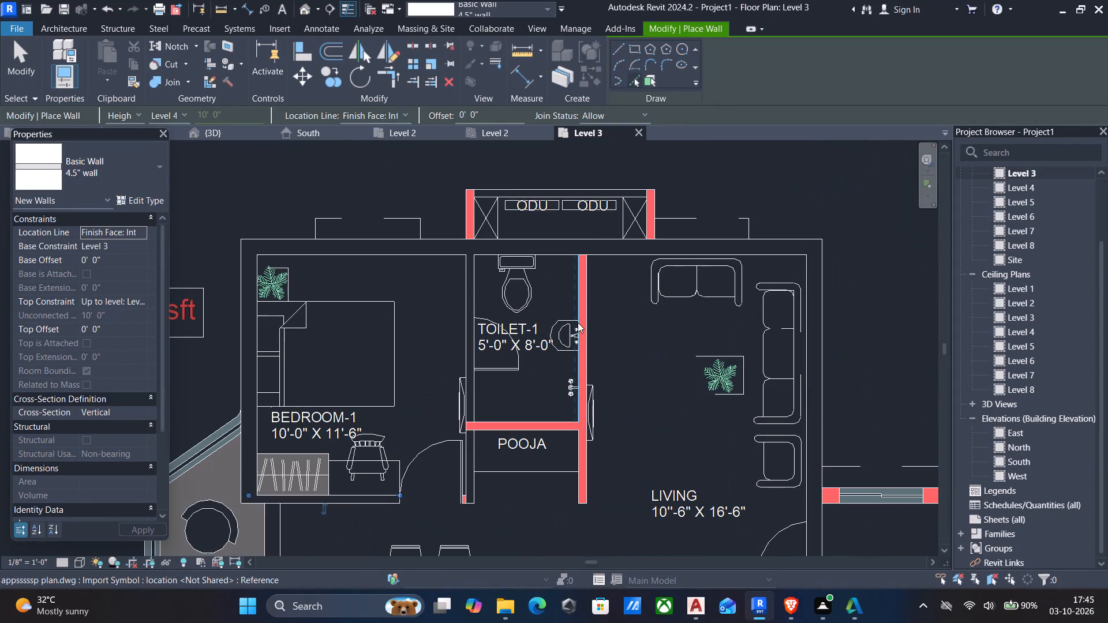
left_click(583, 322)
scroll(579, 333, "down", 4)
scroll(551, 393, "up", 4)
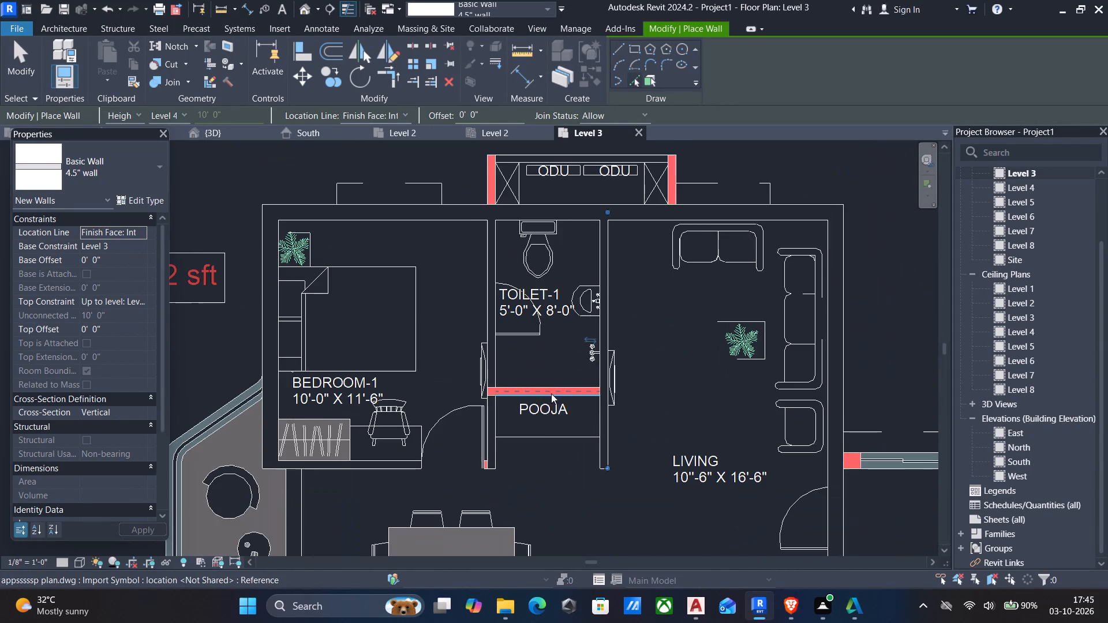
left_click(551, 393)
scroll(551, 393, "down", 4)
Place 4.5" walls between living and kitchen, along M-bedroom's north side, and on M-toilet's west side north of its door.
middle_click_drag(575, 404, 583, 310)
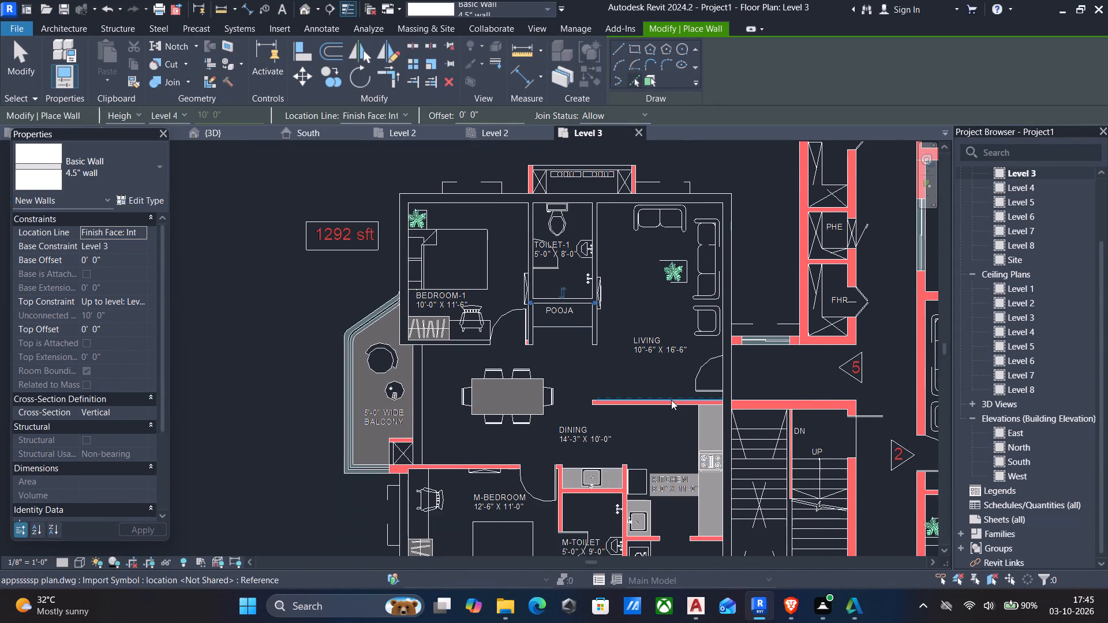
scroll(671, 400, "up", 4)
left_click(657, 406)
scroll(657, 406, "down", 4)
middle_click_drag(654, 403, 648, 394)
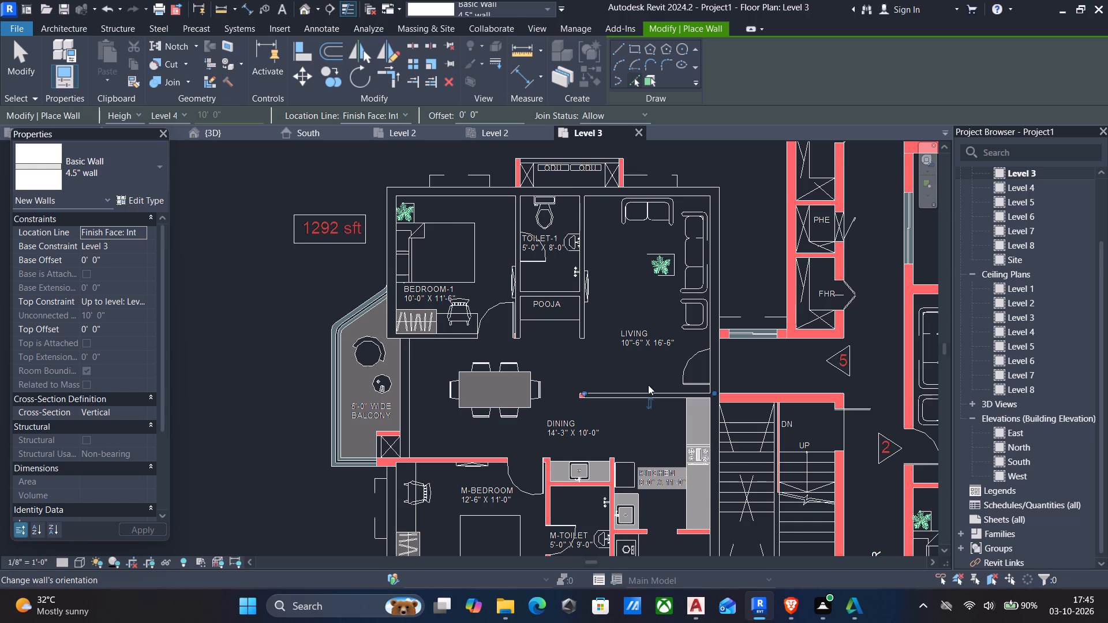
scroll(646, 403, "down", 1)
middle_click_drag(648, 406, 643, 359)
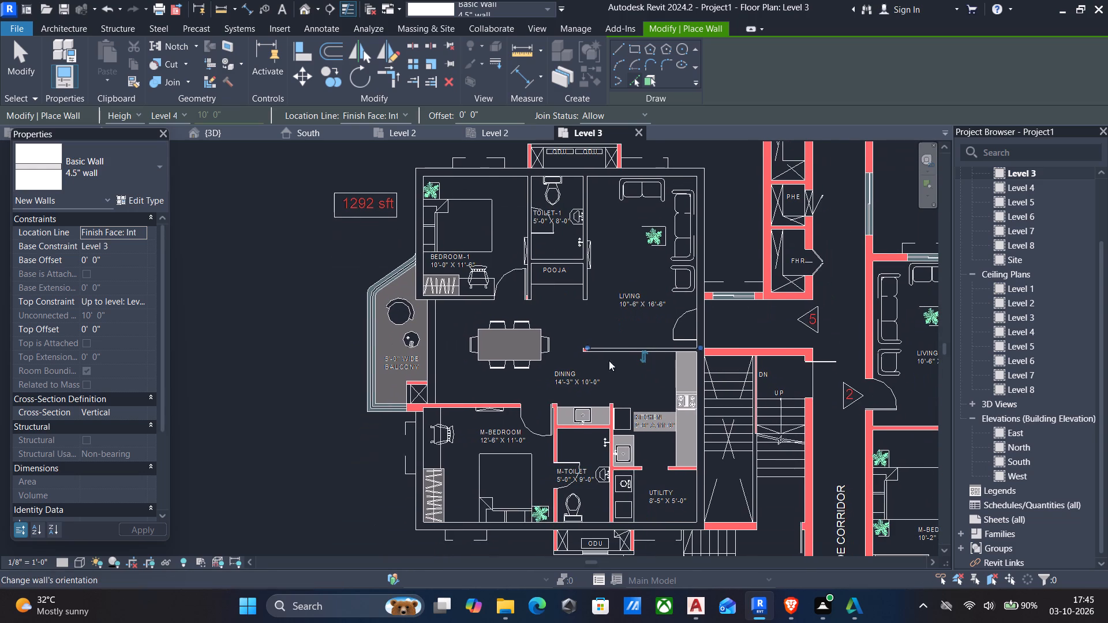
scroll(594, 381, "up", 4)
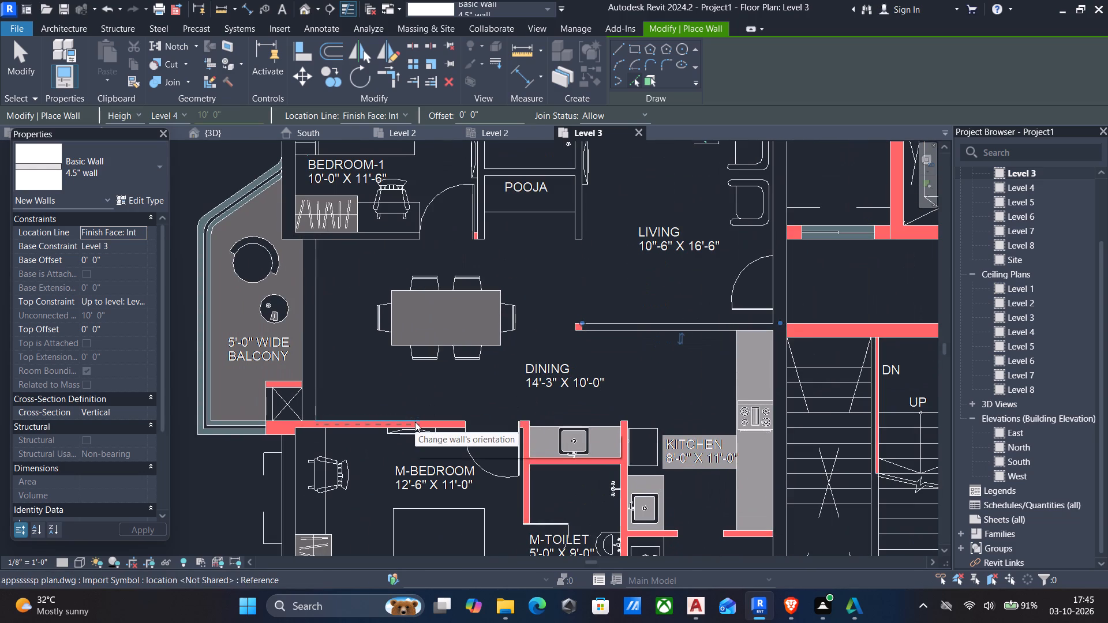
left_click(415, 422)
middle_click_drag(508, 431, 516, 350)
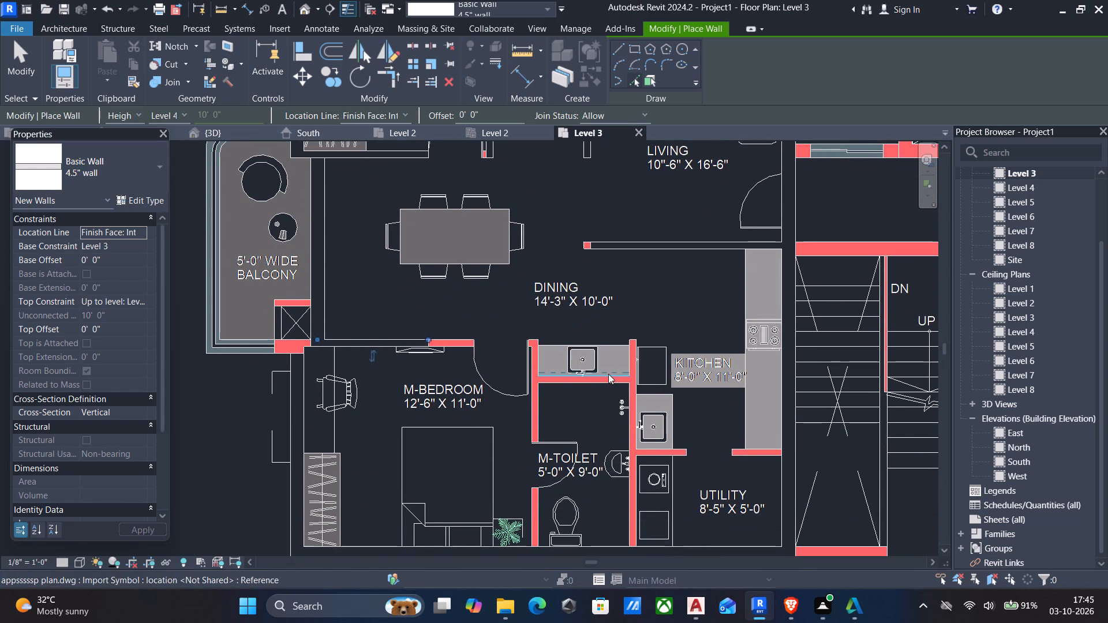
scroll(563, 371, "up", 3)
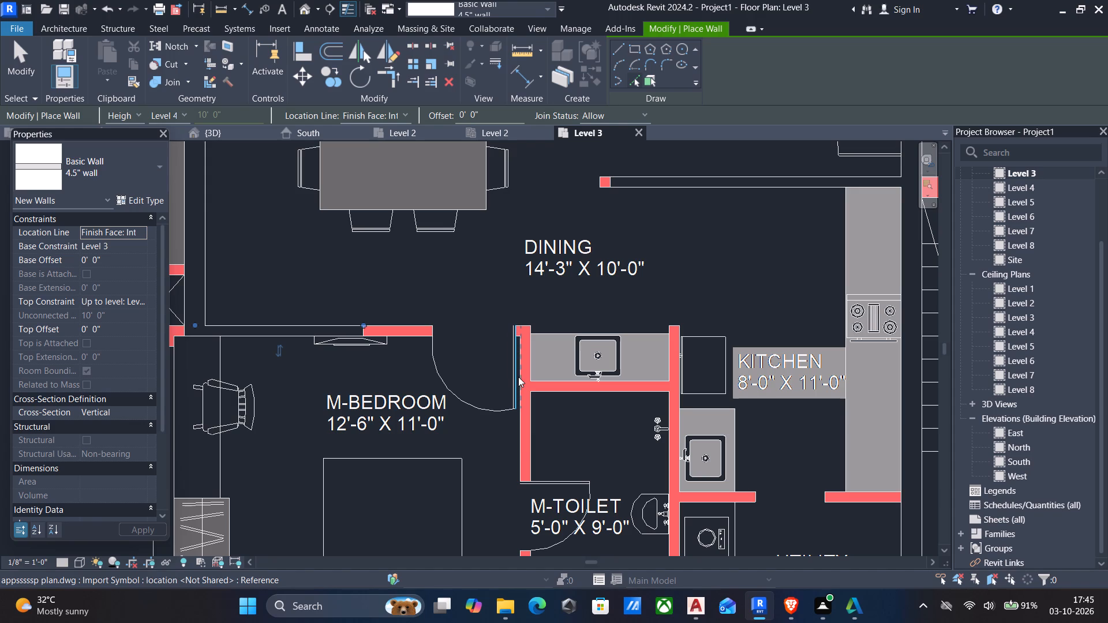
left_click(525, 389)
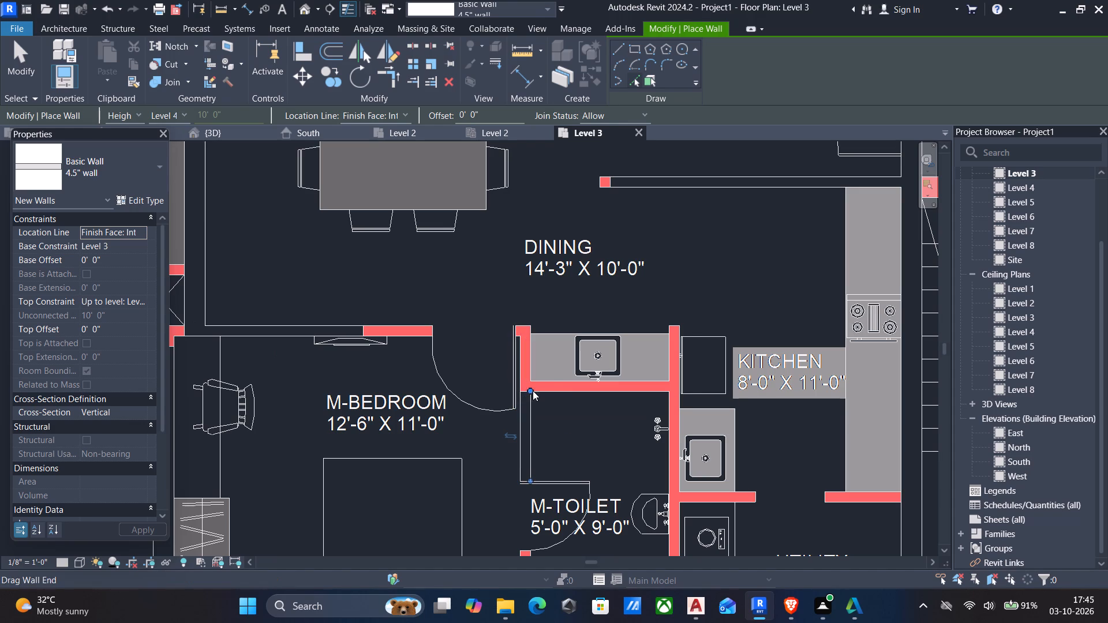
key("Escape")
key("Escape")
Trim M-toilet's west wall and M-bedroom's north wall to meet in a corner beside the bedroom door.
type("tr")
left_click(518, 429)
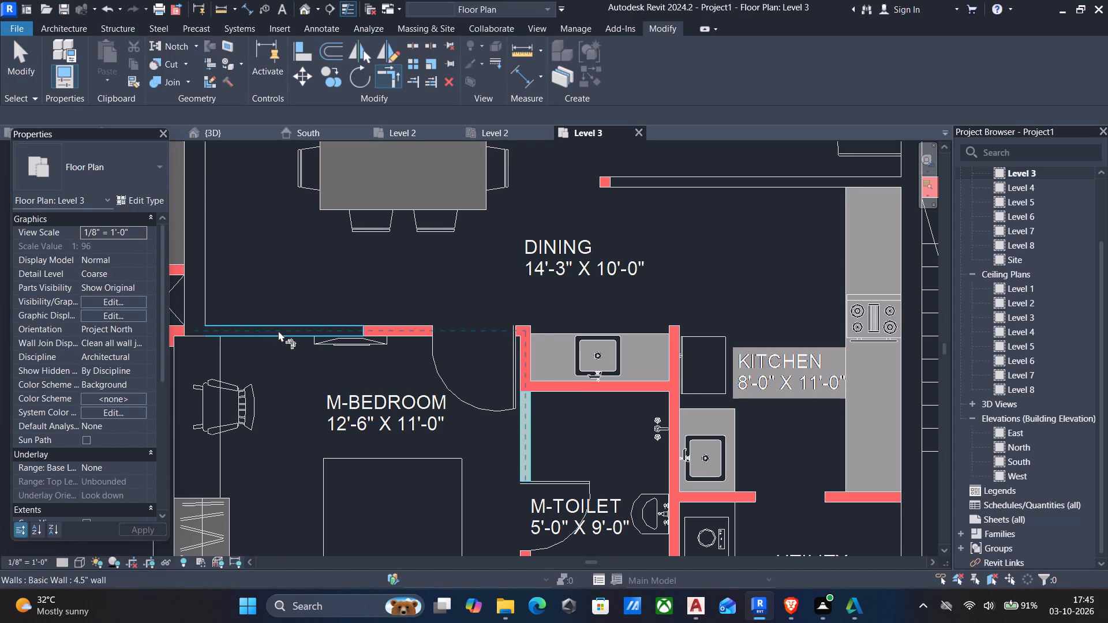
left_click(279, 331)
scroll(364, 367, "down", 3)
middle_click_drag(529, 397, 544, 272)
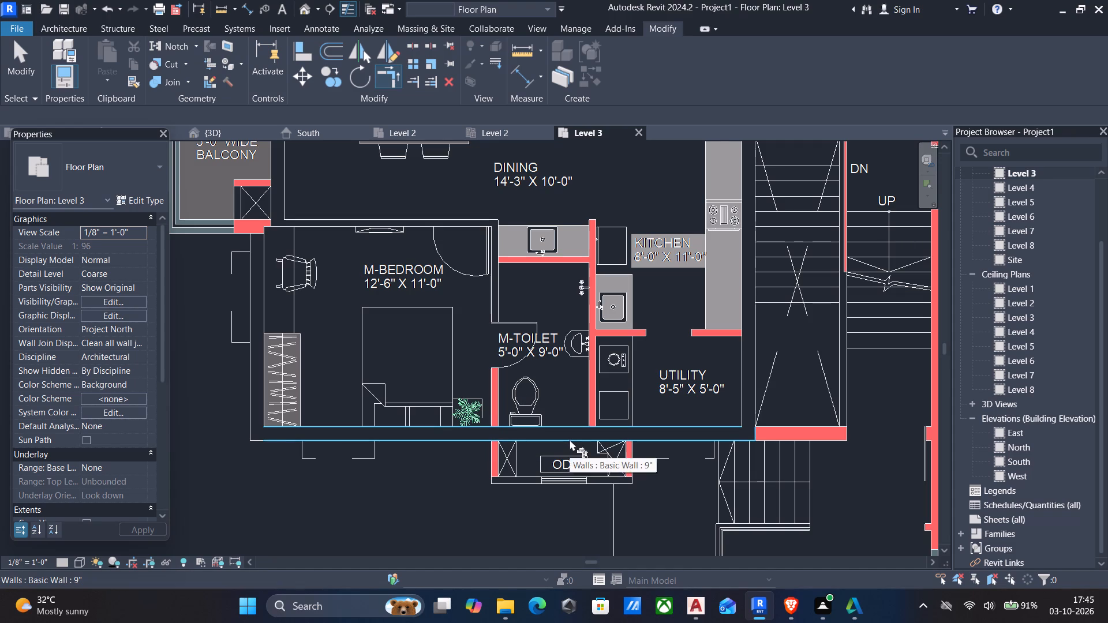
key("Escape")
Place 4.5" walls on M-toilet's north side, its east side along kitchen and utility, and its west side south of the door.
type("wa")
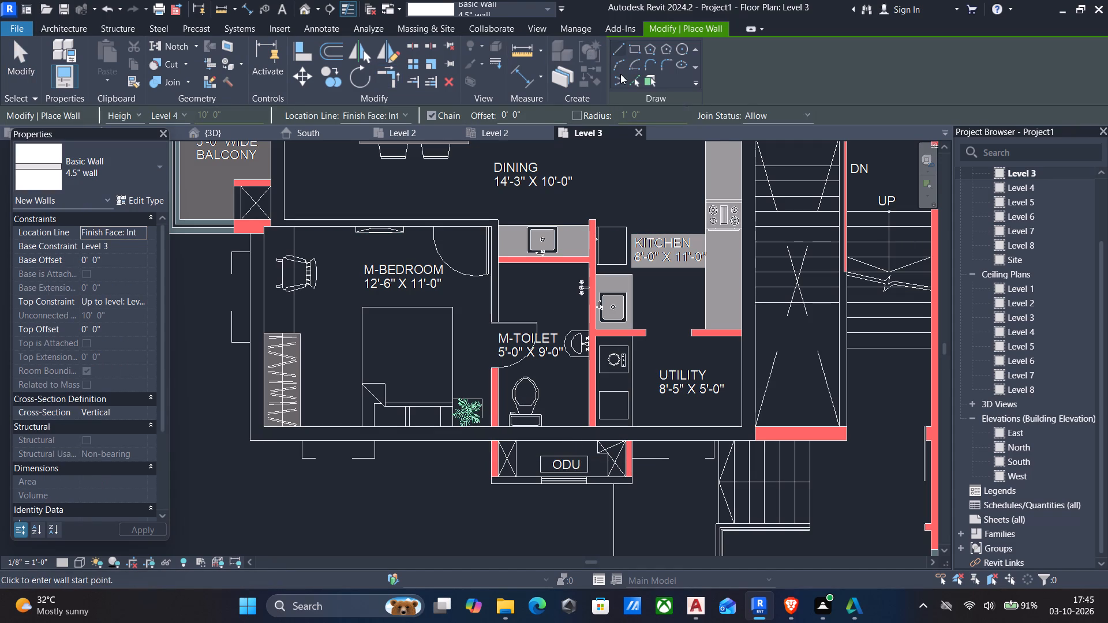
left_click(630, 79)
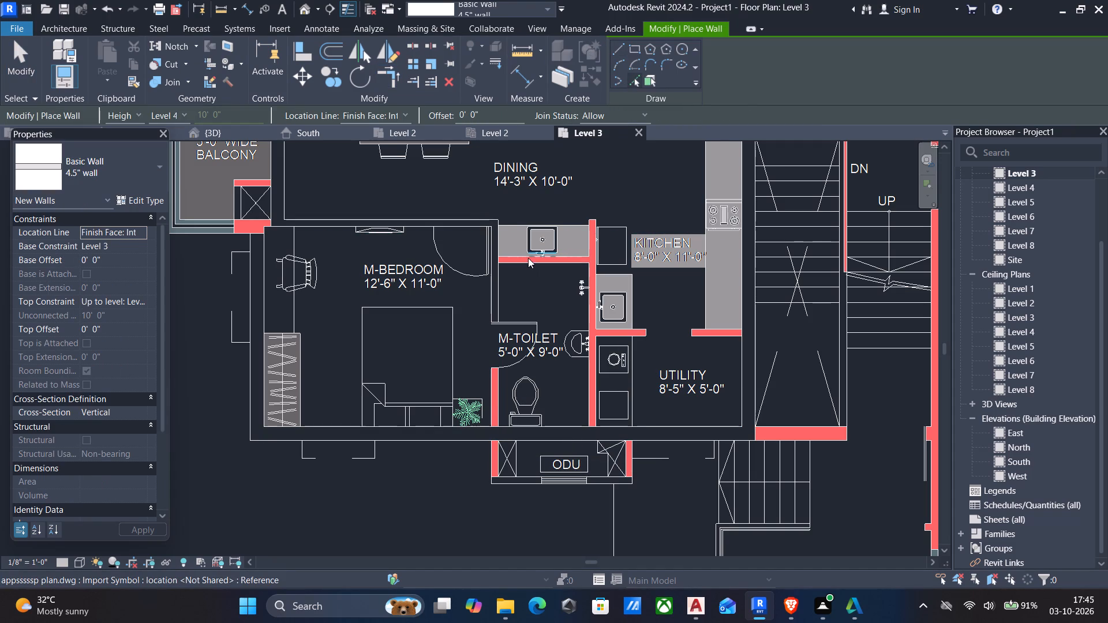
left_click(528, 261)
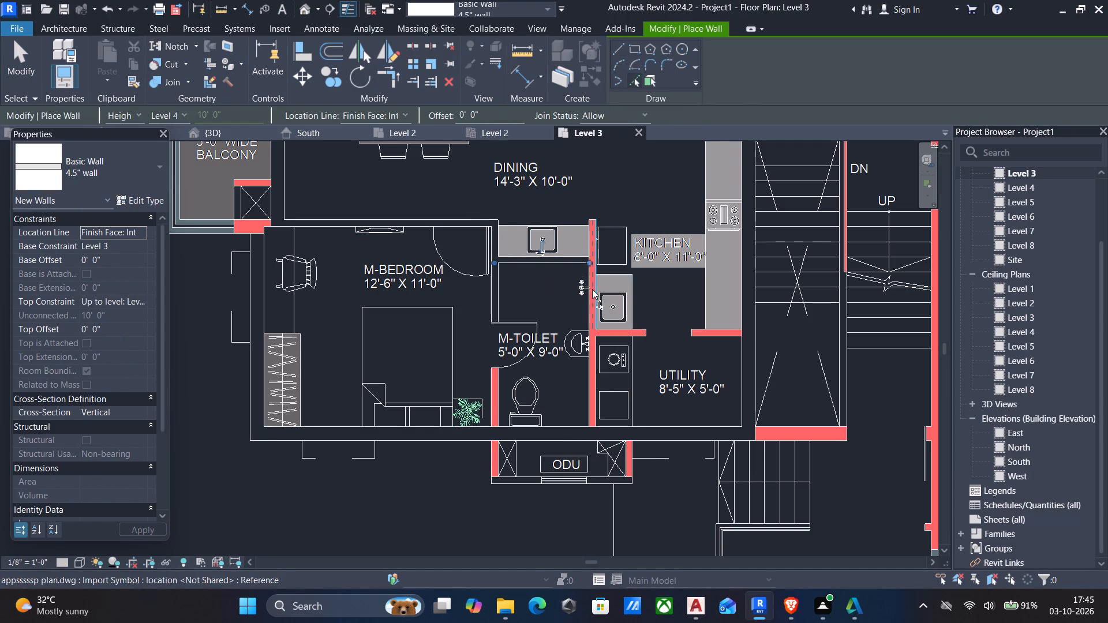
left_click(592, 289)
left_click(594, 381)
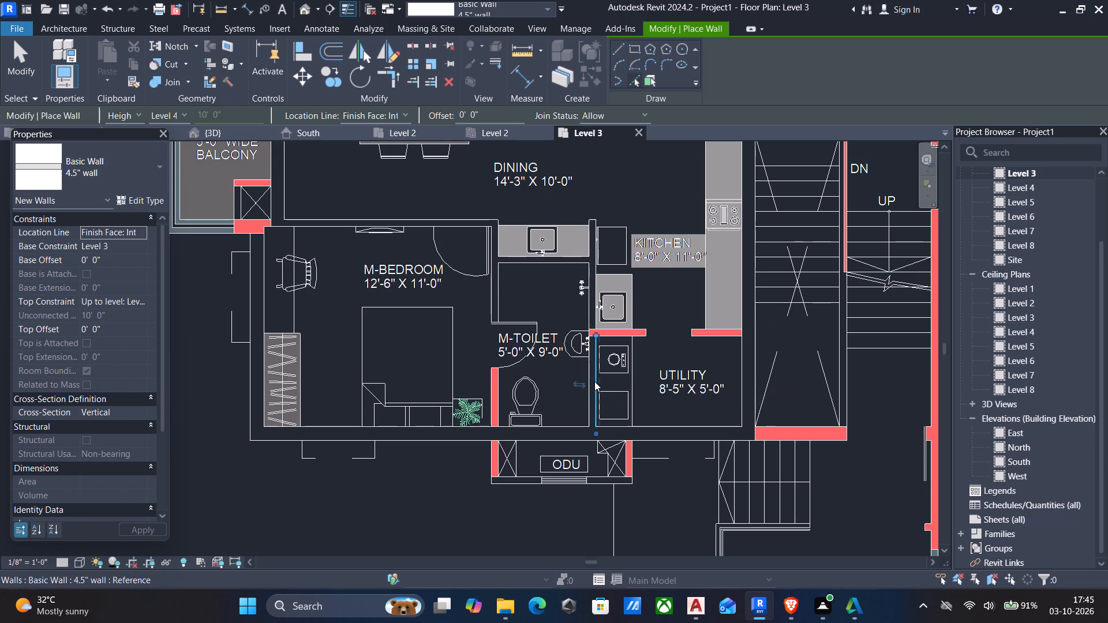
key("Escape")
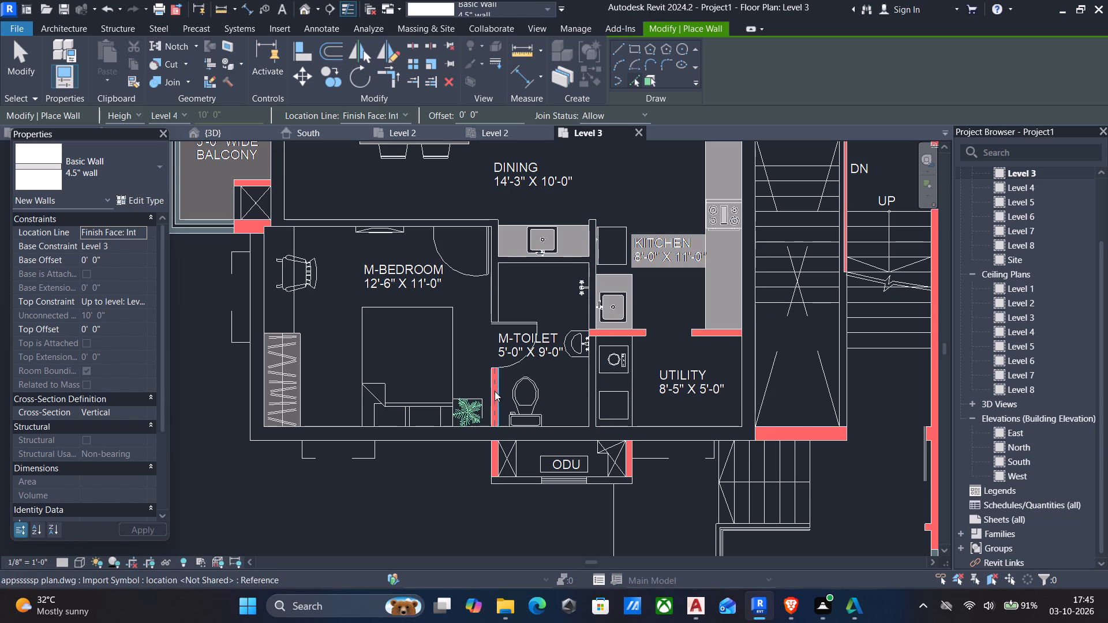
left_click(494, 389)
key("Escape")
key("Escape")
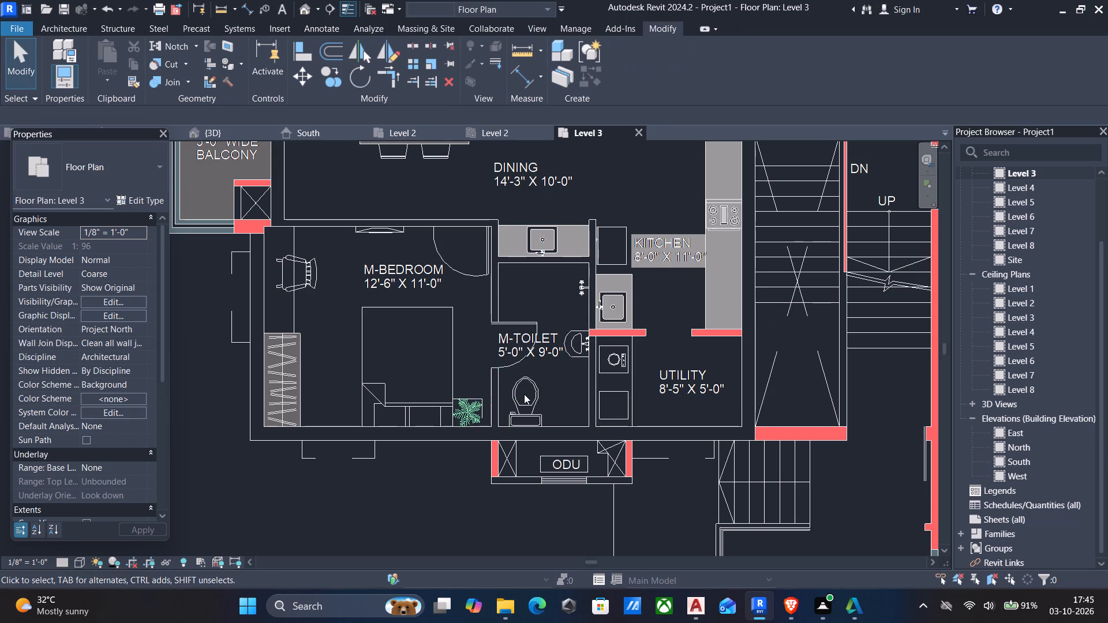
Align the end of M-toilet's southern west wall piece with the northern piece's end, across the toilet door.
key("a")
key("l")
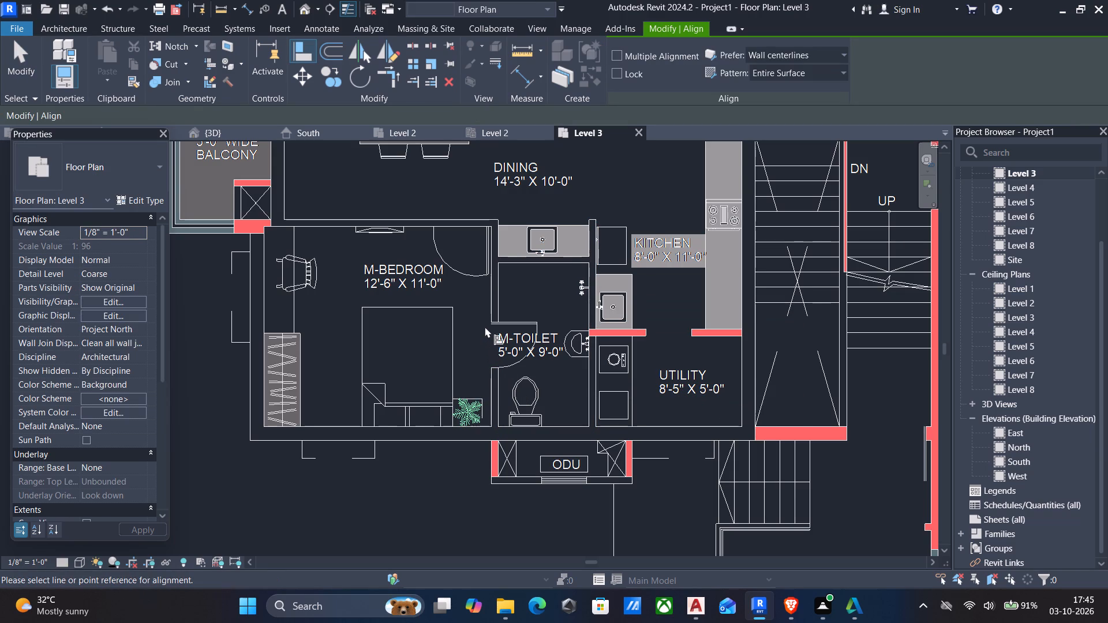
scroll(493, 324, "up", 1)
left_click(493, 324)
left_click(493, 371)
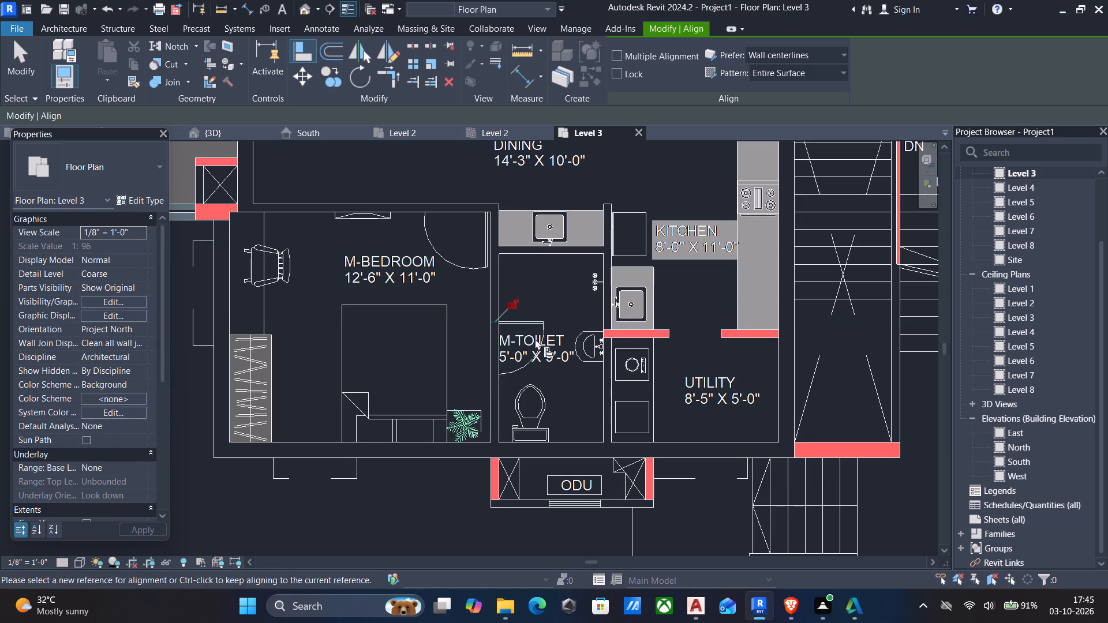
Delete the northern piece of M-toilet's 4.5" west wall, between the toilet door and M-bedroom's north wall.
key("Escape")
key("Escape")
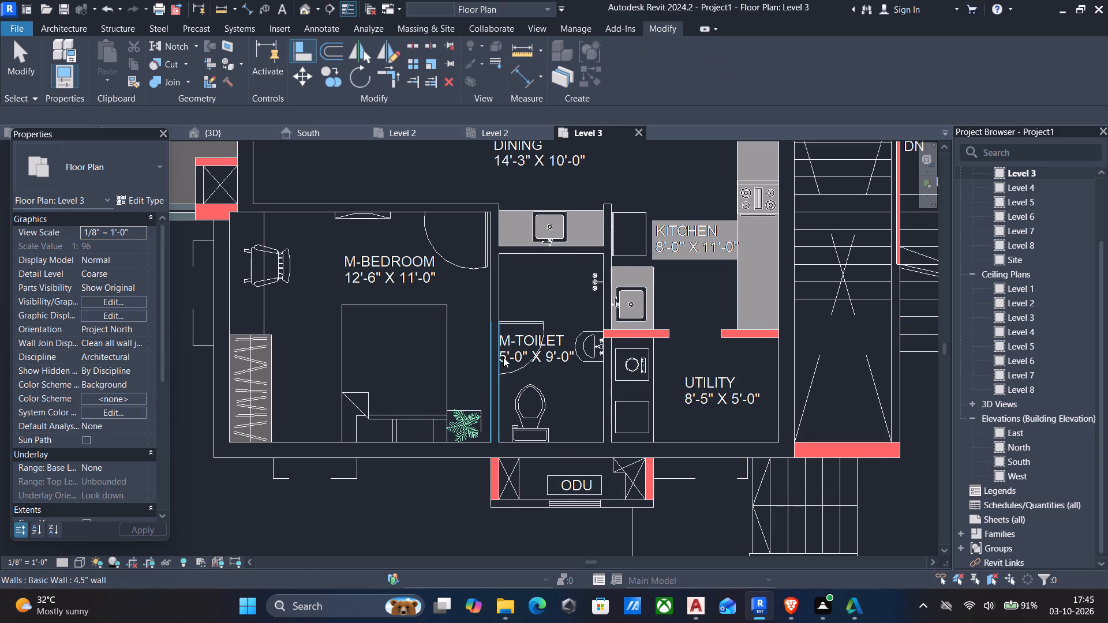
left_click(493, 370)
key("Escape")
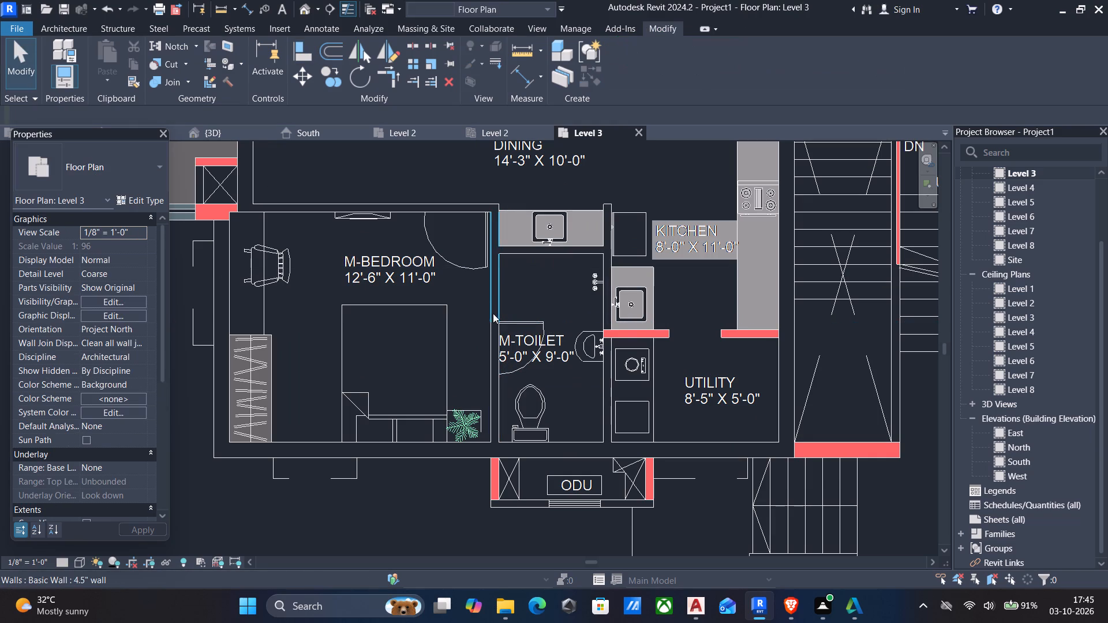
left_click(491, 303)
key("Delete")
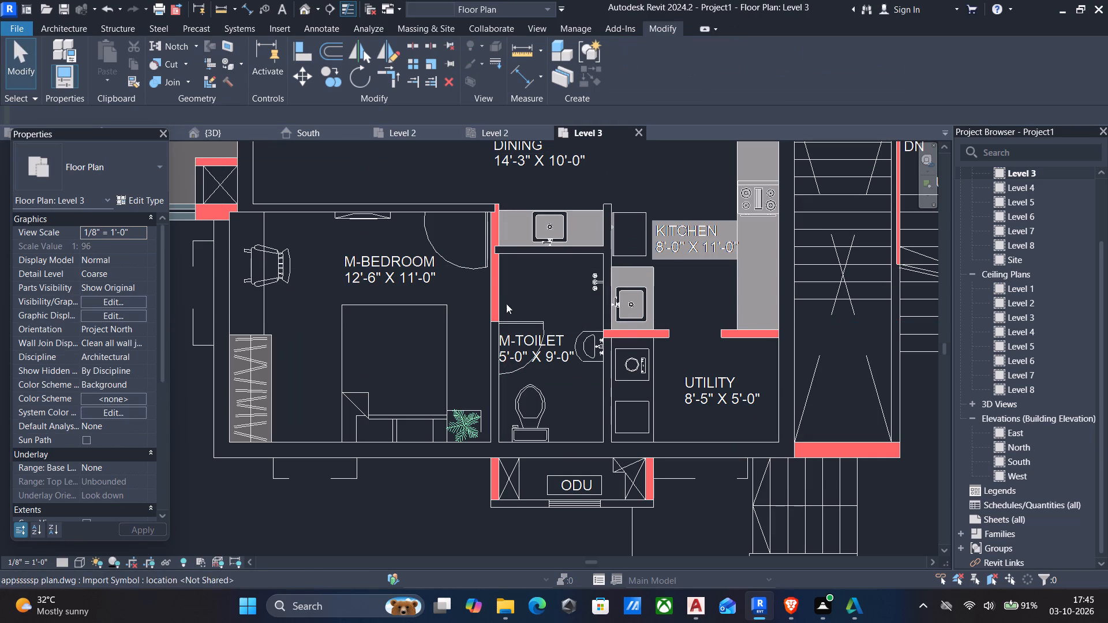
Trim M-toilet's remaining southern west wall and M-bedroom's north wall to meet in a corner beside the bedroom door.
type("tr")
left_click(489, 346)
left_click(465, 209)
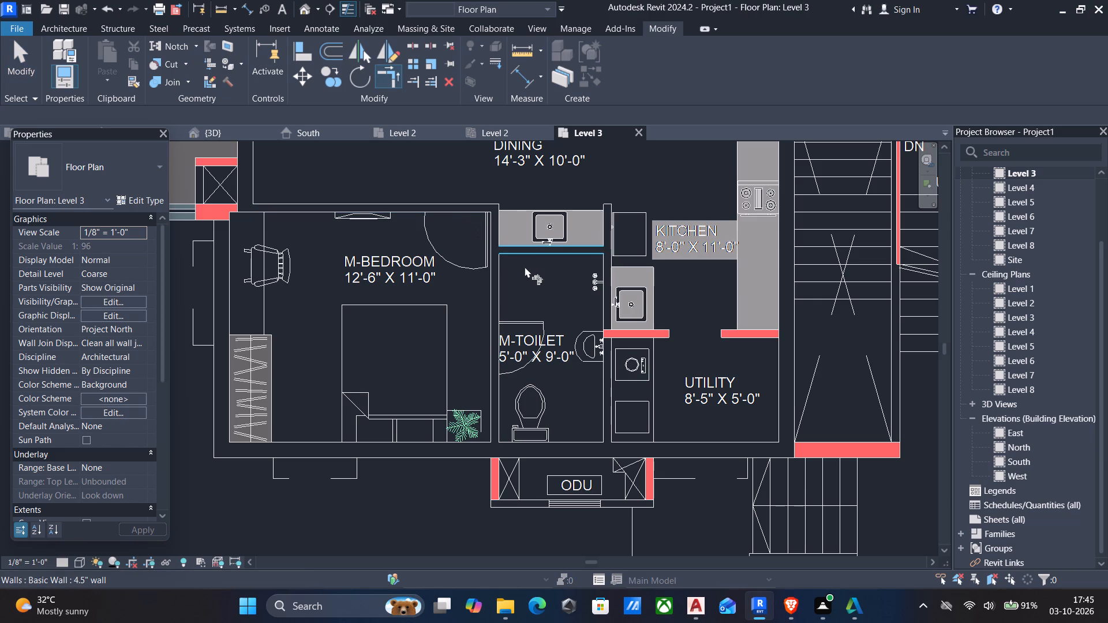
key("Escape")
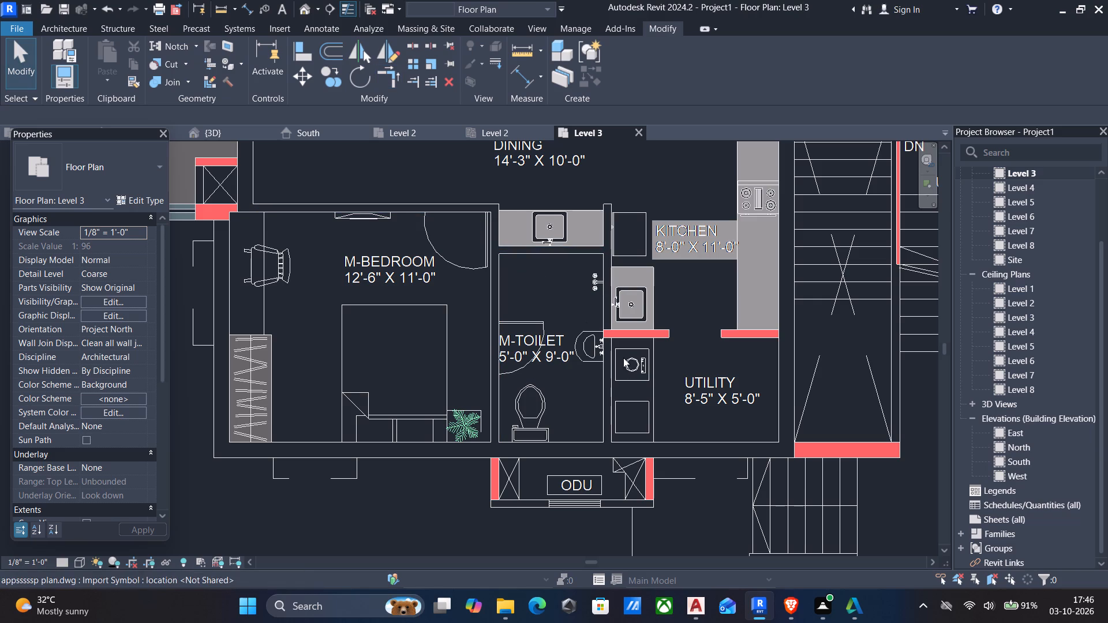
Stretch the north end of the 4.5" wall between M-toilet and utility up to the wall's kitchen stretch.
left_click(605, 352)
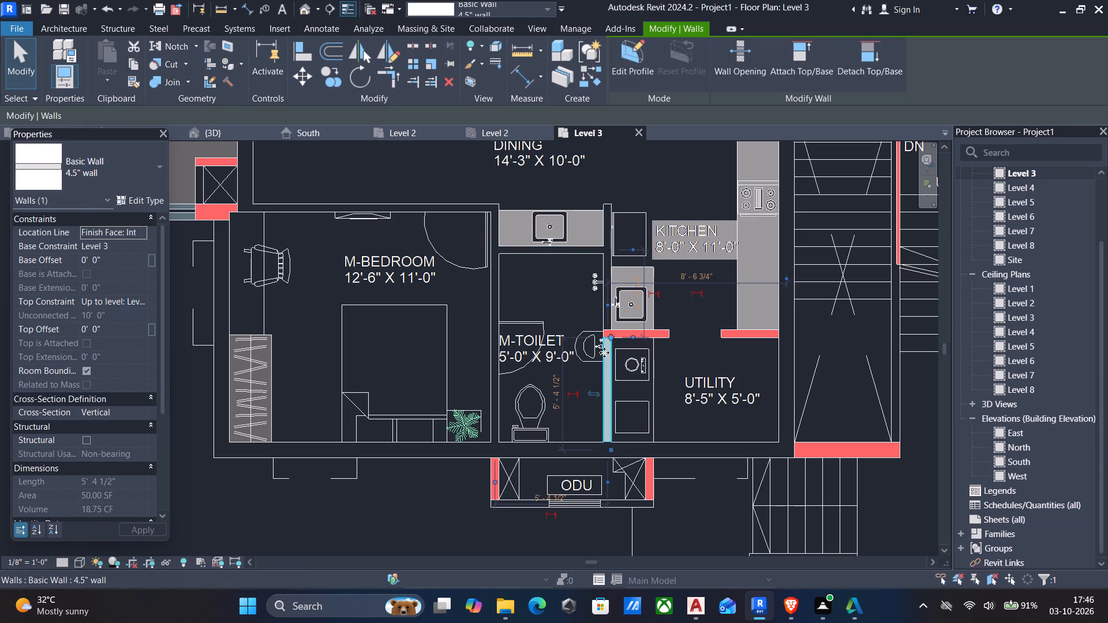
scroll(611, 336, "up", 4)
left_click_drag(611, 336, 607, 327)
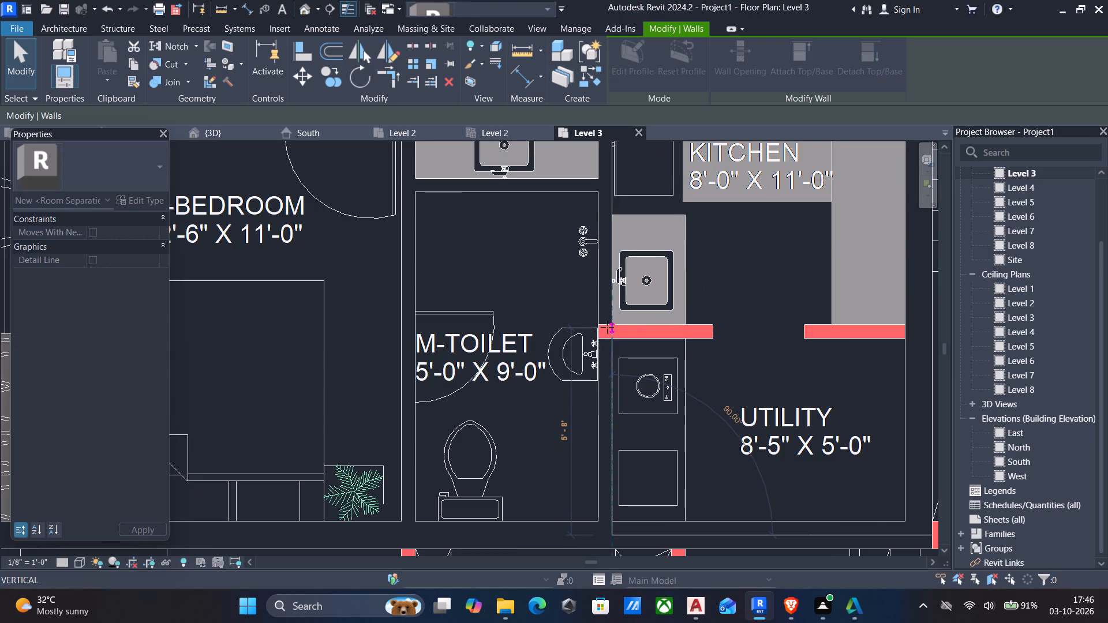
left_click_drag(607, 327, 607, 326)
key("Escape")
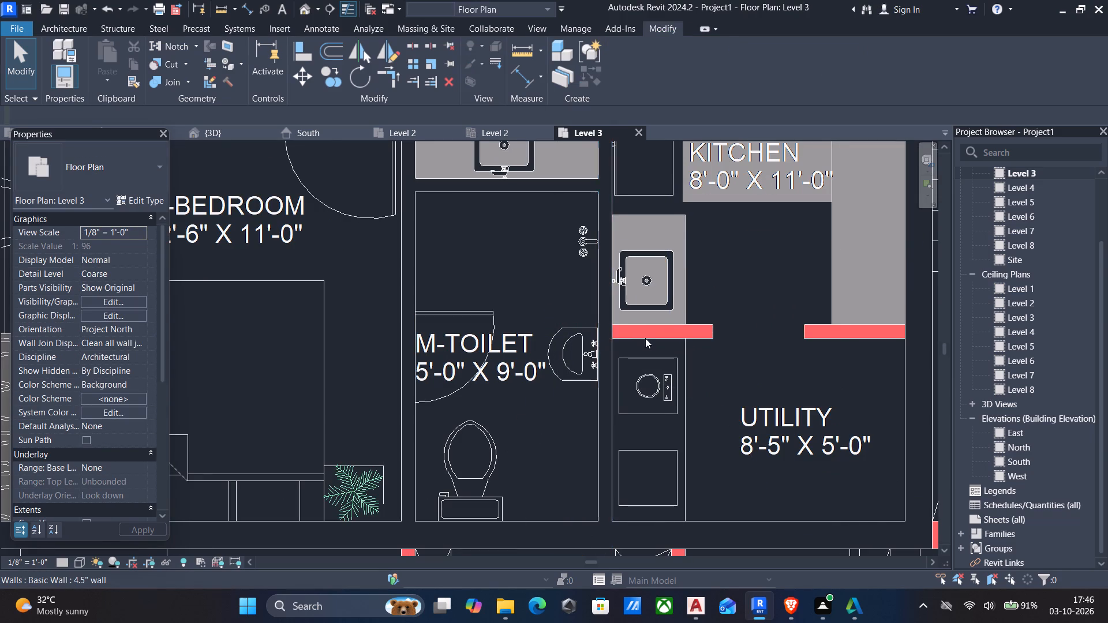
Stretch the west end of the 4.5" wall between living and kitchen to the plan's wall end, making it 11'-3" long.
scroll(645, 338, "down", 4)
scroll(749, 366, "down", 1)
middle_click_drag(749, 366, 725, 371)
scroll(557, 412, "down", 1)
middle_click_drag(433, 302, 479, 387)
scroll(479, 387, "down", 3)
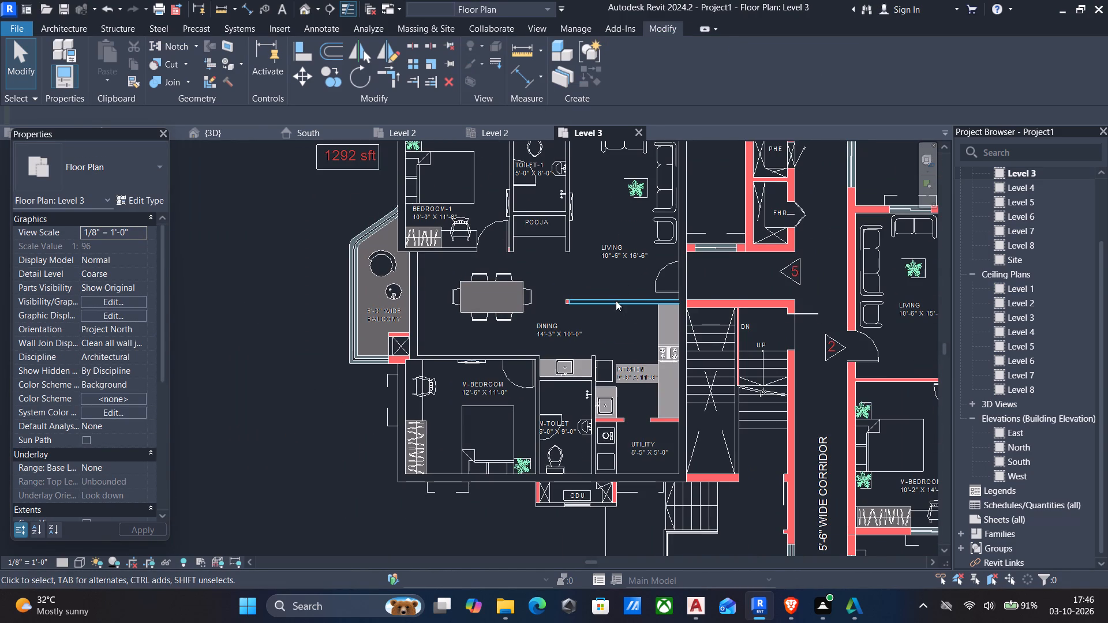
left_click(616, 301)
scroll(541, 305, "up", 5)
scroll(587, 296, "up", 4)
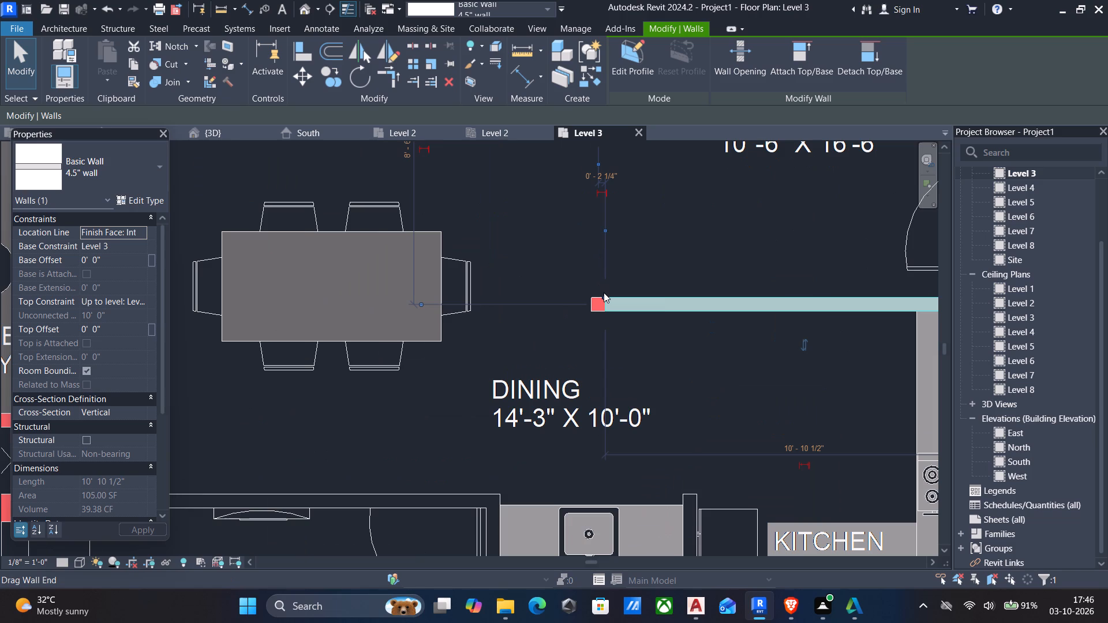
left_click_drag(604, 295, 589, 299)
scroll(603, 295, "up", 1)
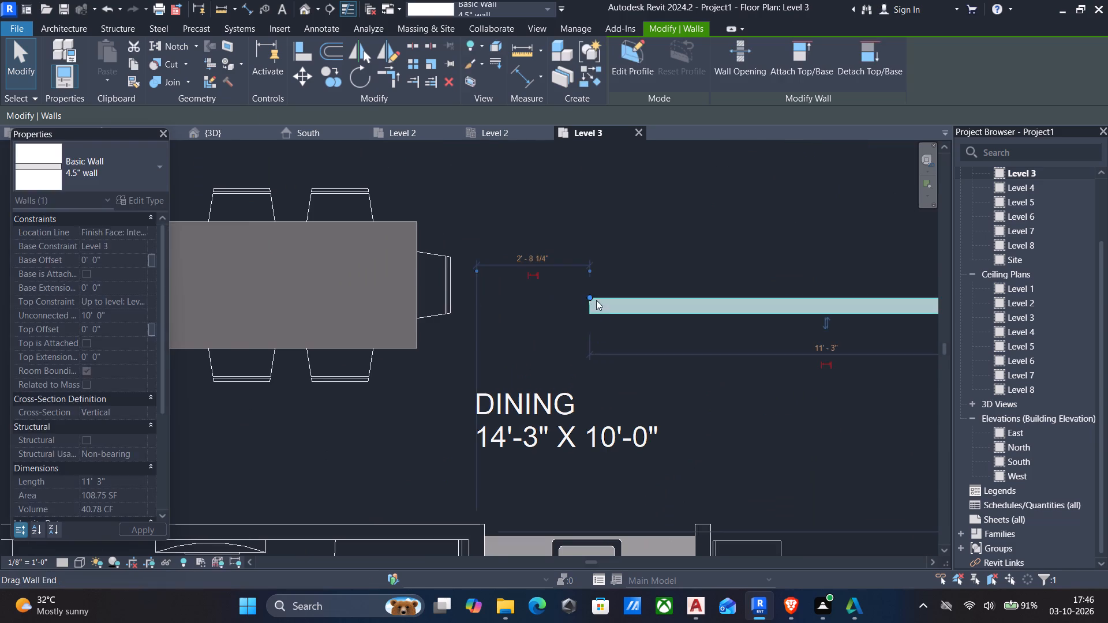
scroll(604, 305, "down", 9)
key("Escape")
Place a 4.5" wall on the plan's eastern wall piece between kitchen and utility.
middle_click_drag(620, 335, 597, 306)
scroll(699, 408, "up", 5)
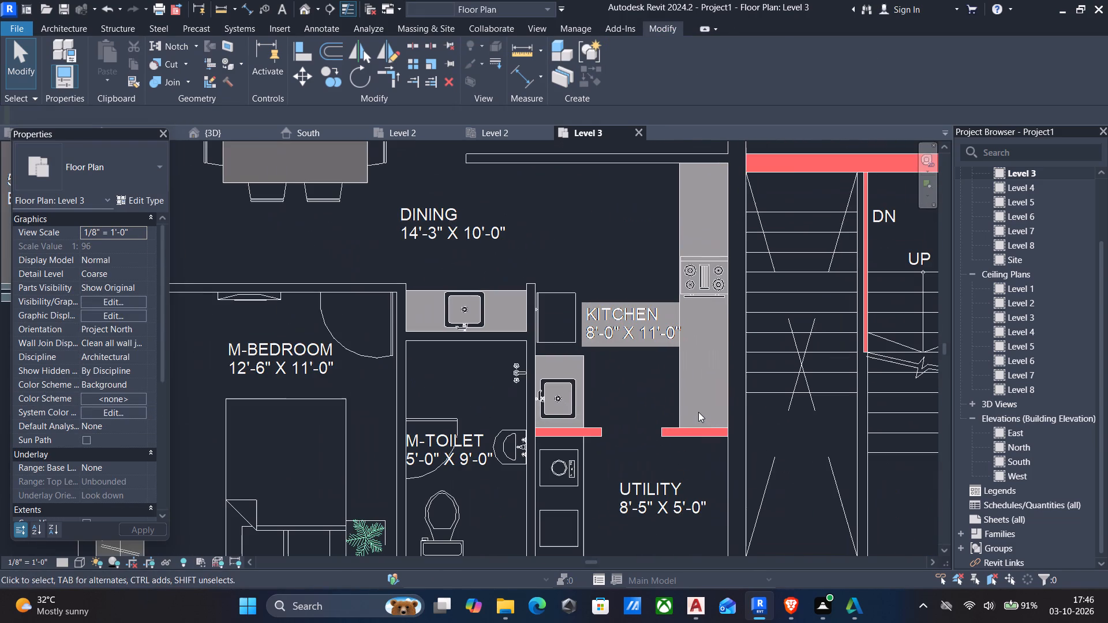
key("w")
key("a")
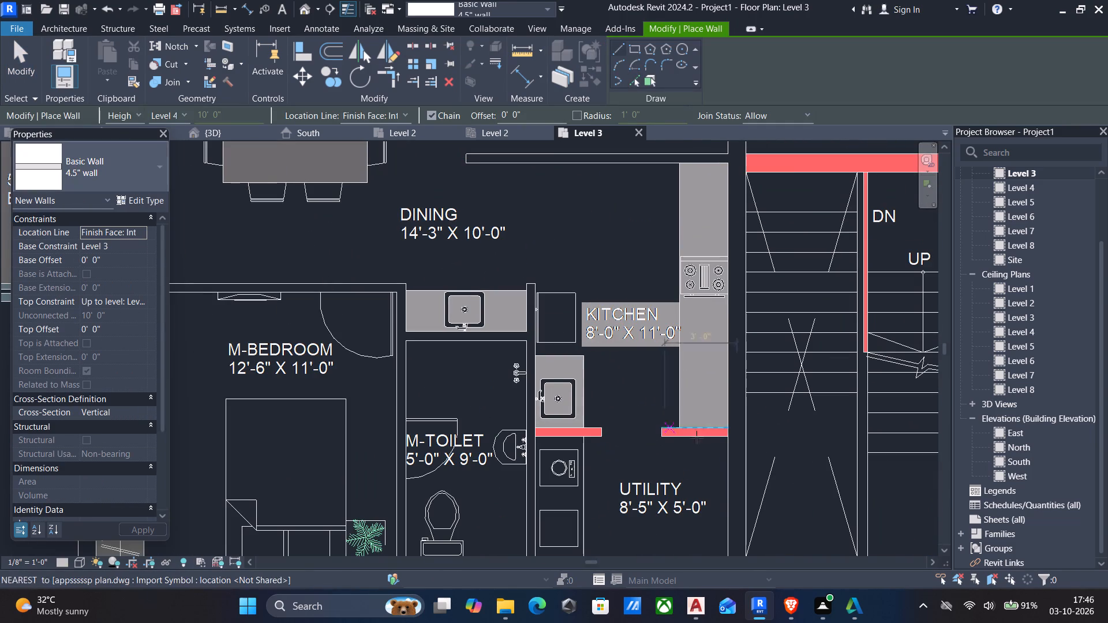
scroll(706, 440, "up", 2)
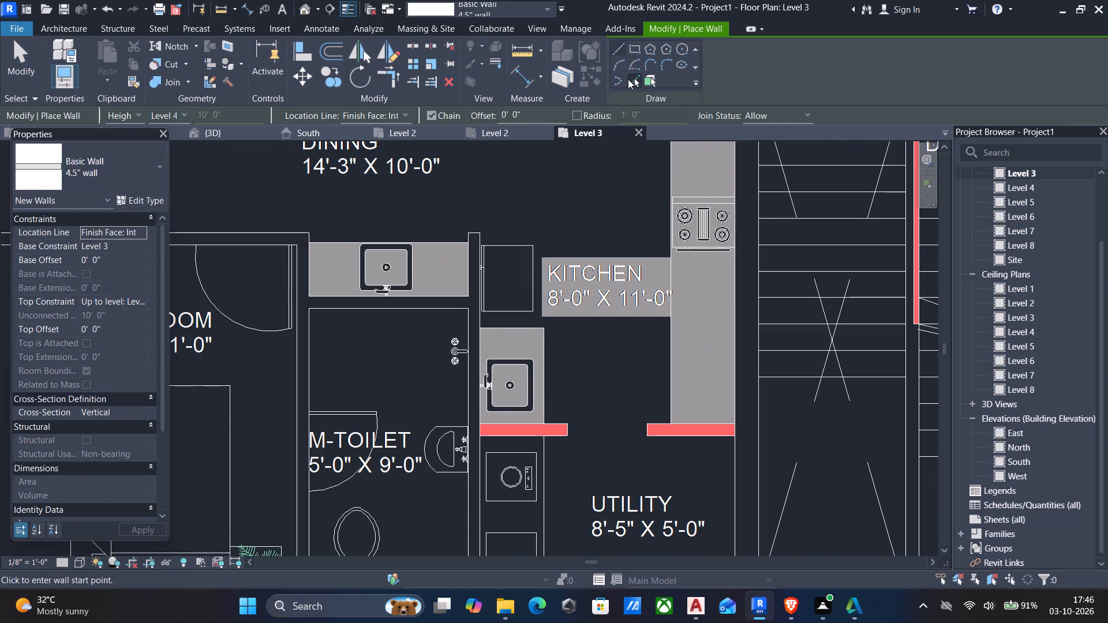
left_click(634, 77)
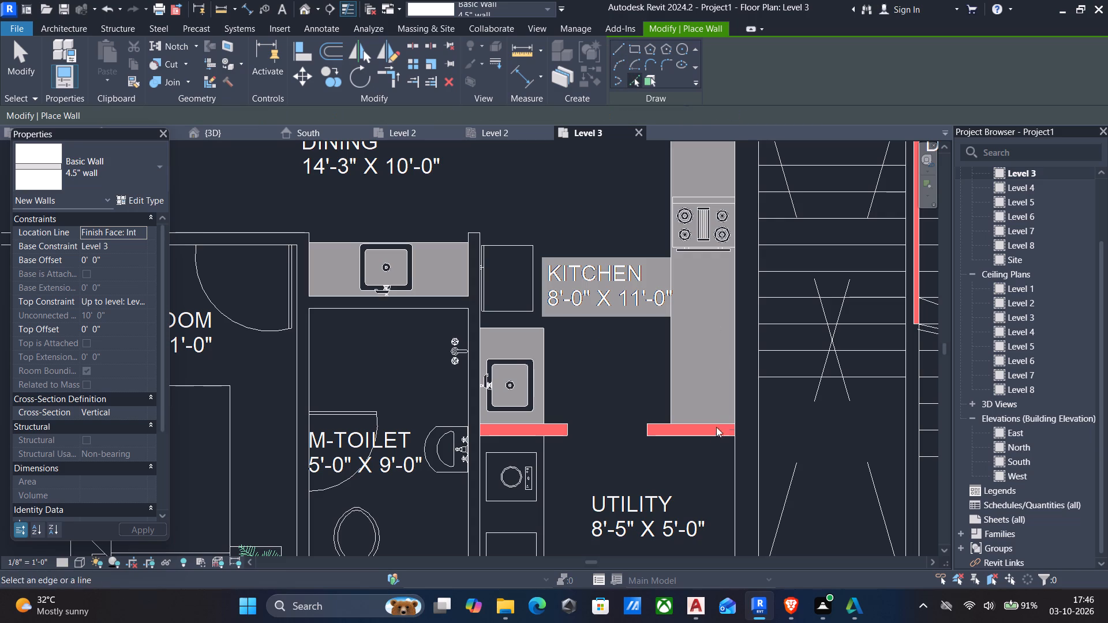
left_click(699, 429)
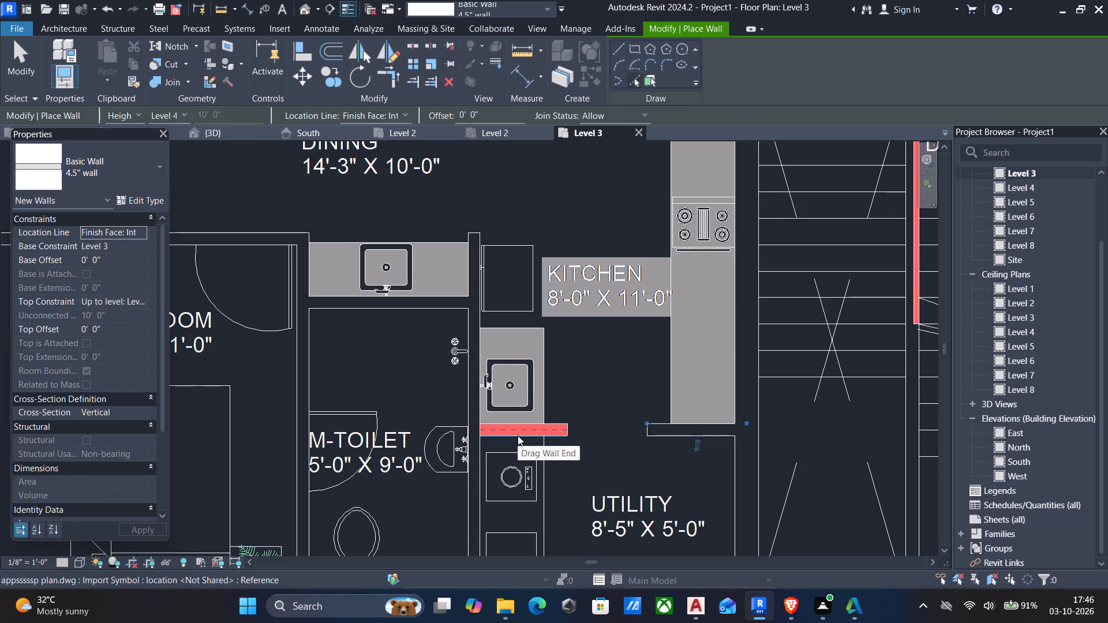
Align the kitchen-utility wall's west end with the east face of M-toilet's east wall, across the utility opening.
key("Escape")
key("Escape")
type("al")
left_click(483, 441)
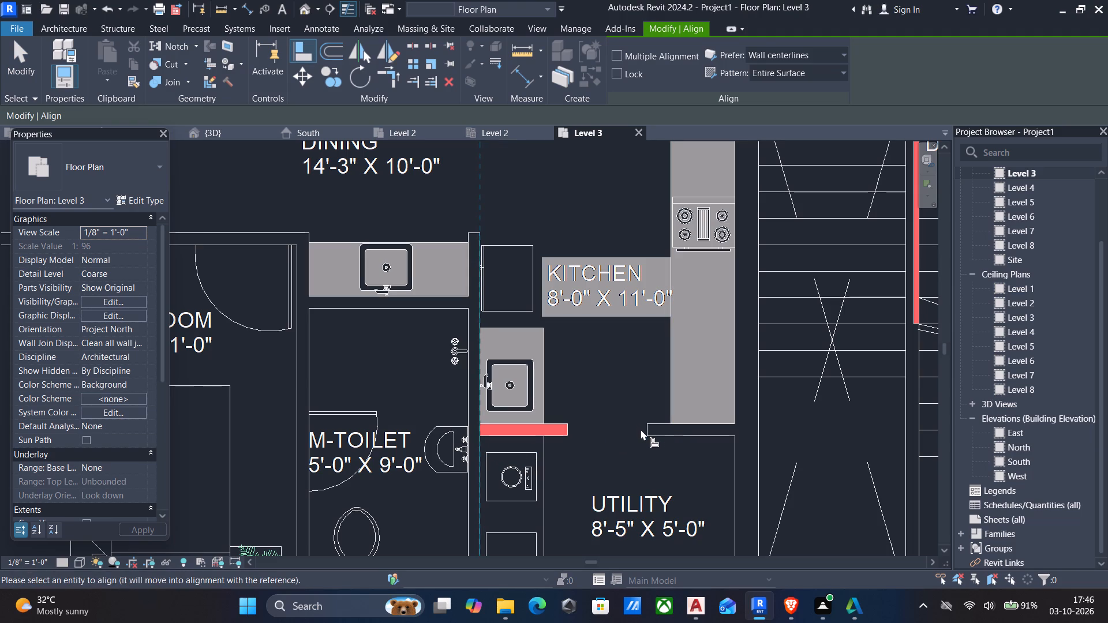
left_click(647, 426)
Place 4.5" walls on the west and east sides of the ODU ledge south of M-toilet.
scroll(620, 439, "down", 9)
middle_click_drag(621, 444, 615, 390)
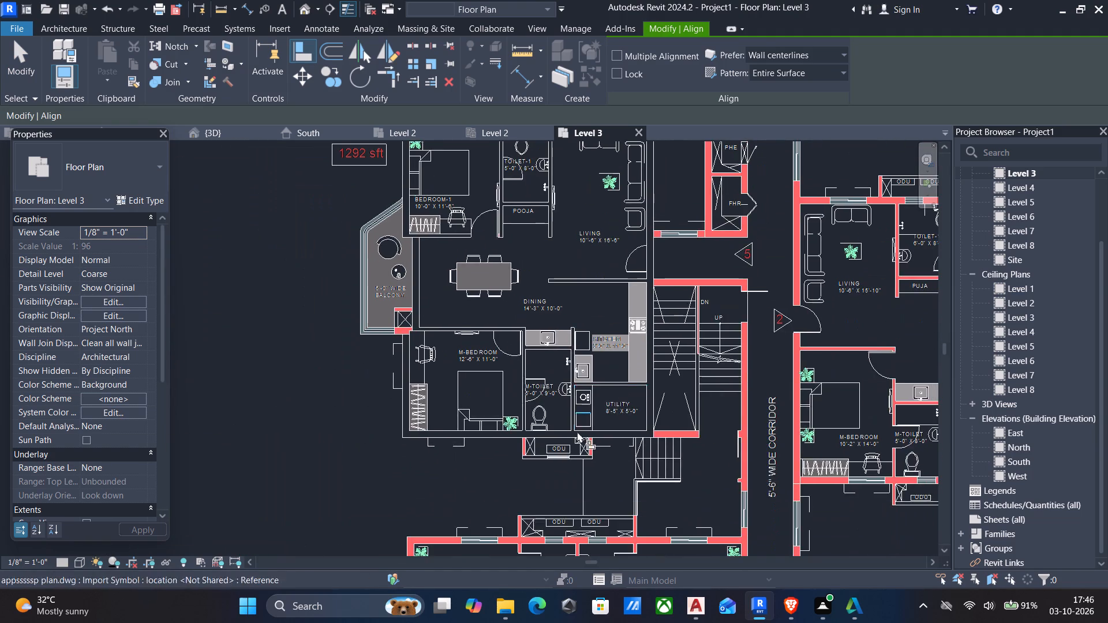
scroll(695, 450, "up", 5)
scroll(626, 425, "down", 3)
middle_click_drag(531, 431, 553, 400)
scroll(391, 419, "up", 4)
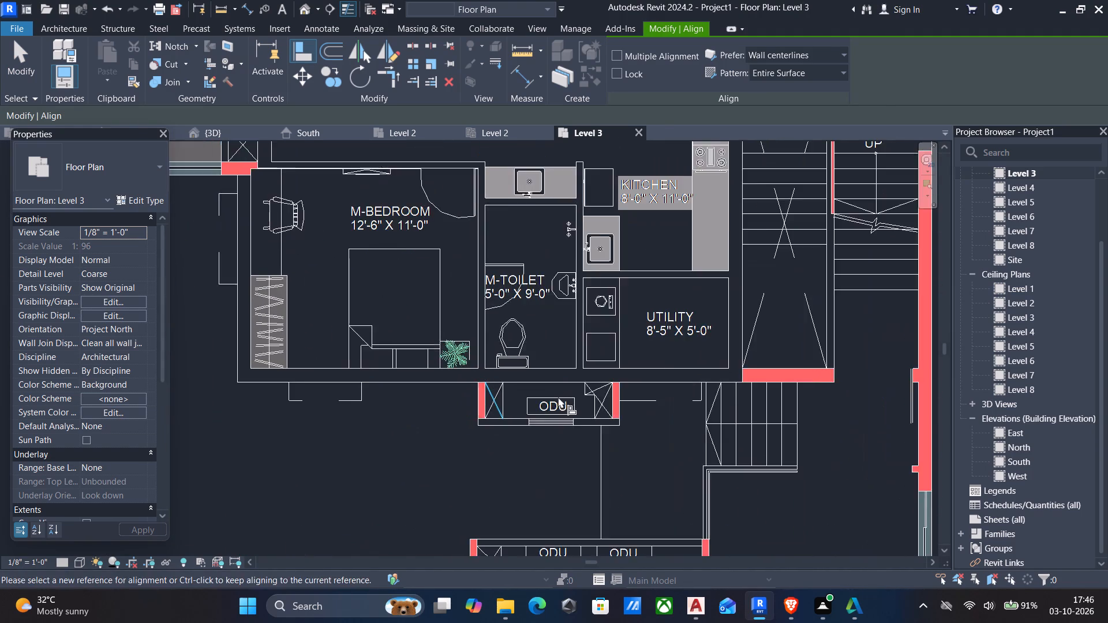
scroll(541, 282, "up", 1)
key("Escape")
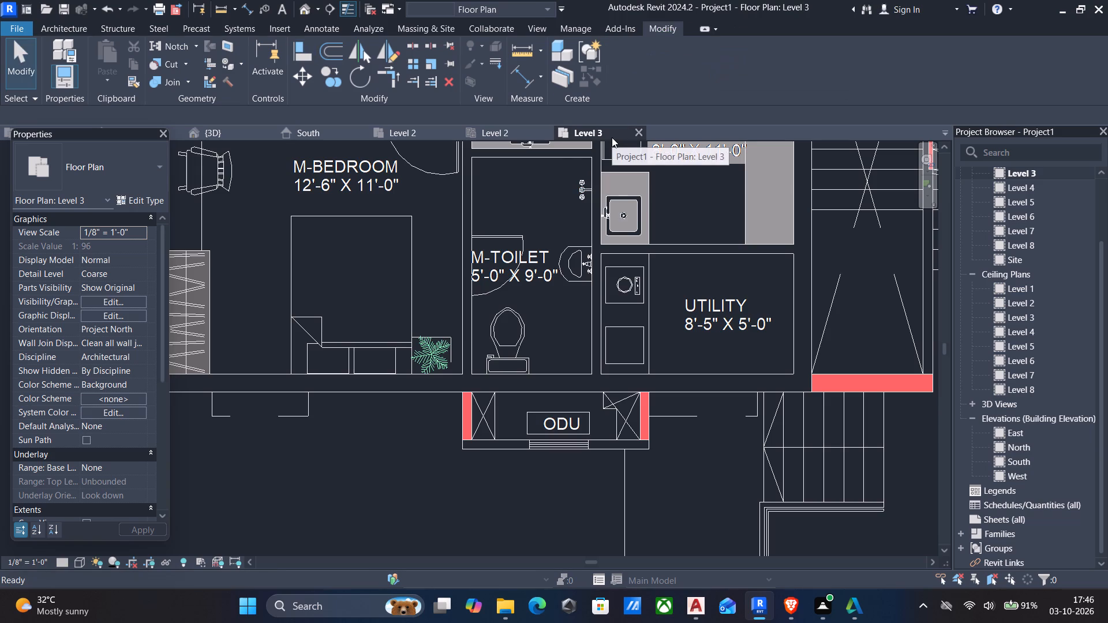
key("w")
key("a")
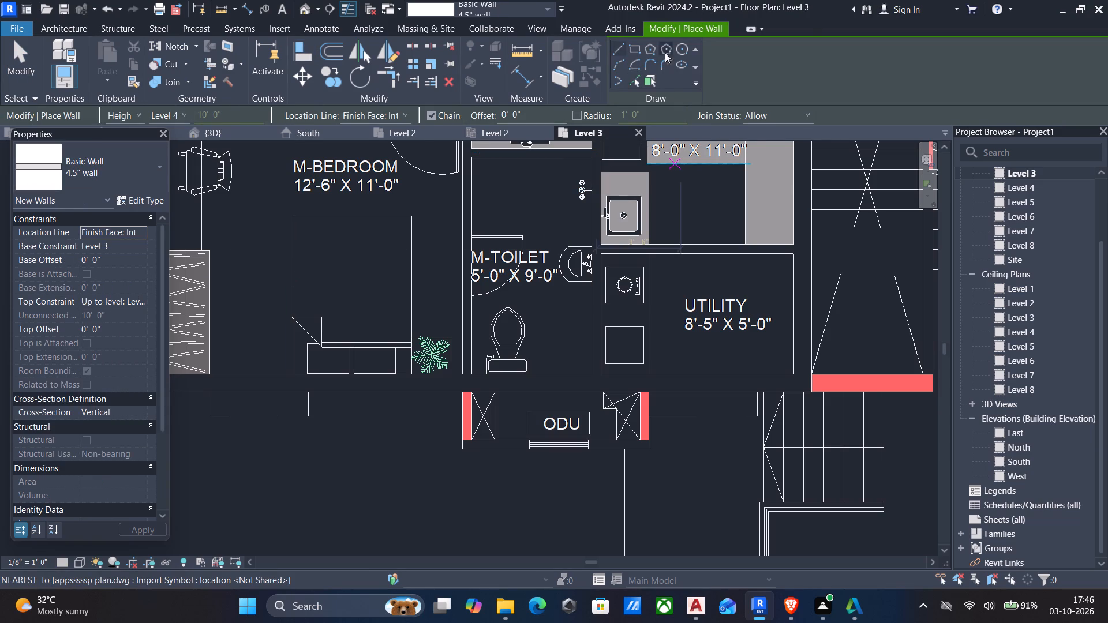
left_click(637, 80)
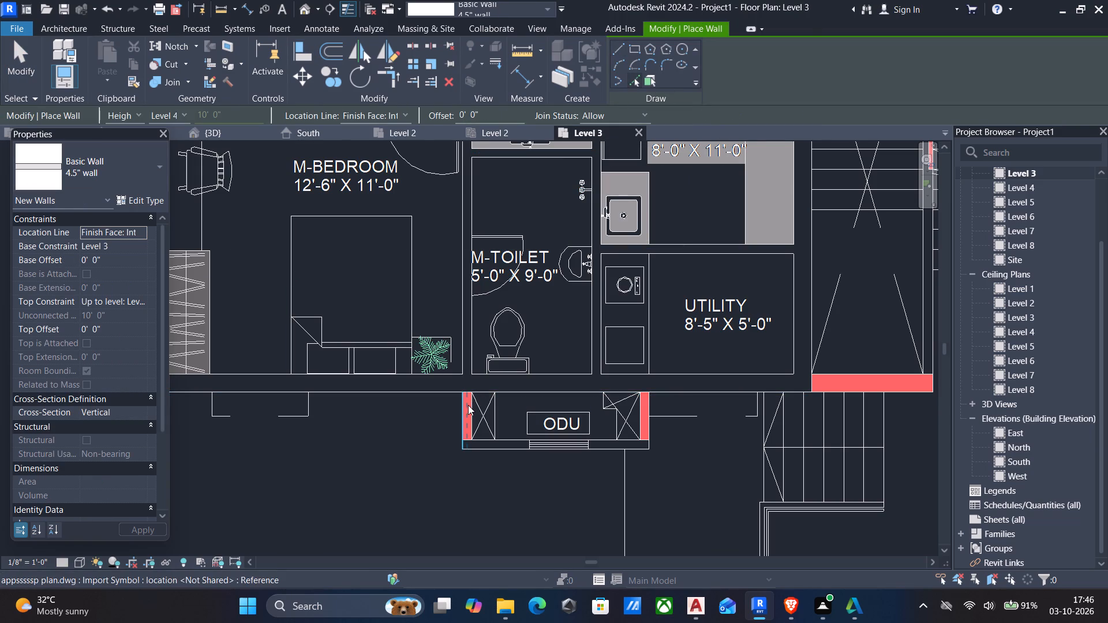
left_click(468, 405)
left_click(646, 415)
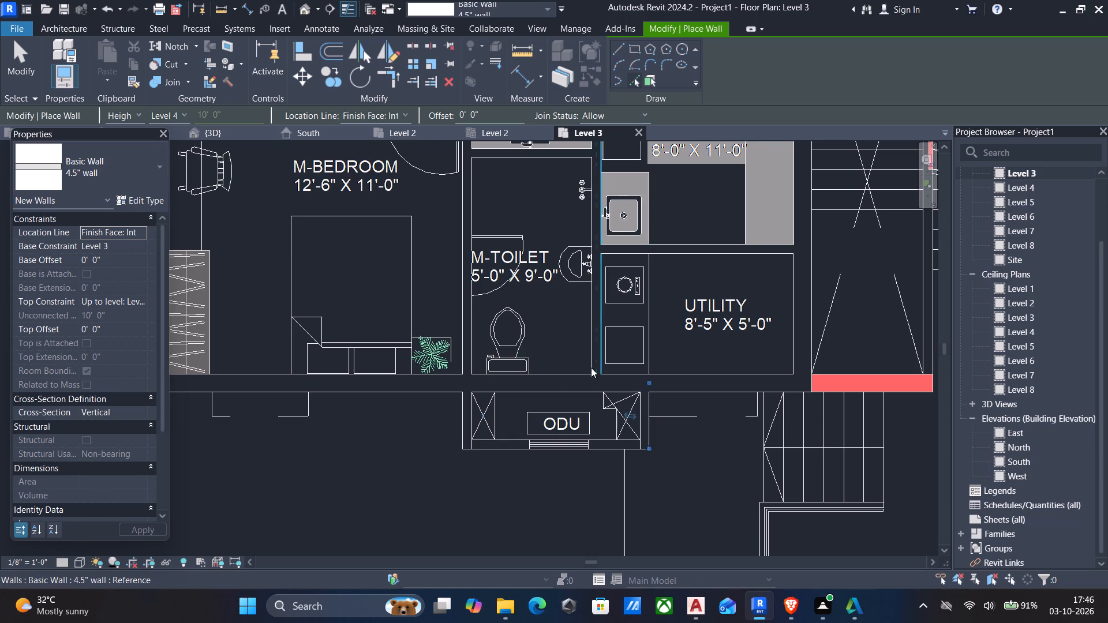
Stretch the north end of M-bedroom's 9" west wall to the south edge of the duct beside the balcony.
scroll(590, 367, "down", 3)
middle_click_drag(562, 354, 610, 556)
scroll(560, 393, "down", 1)
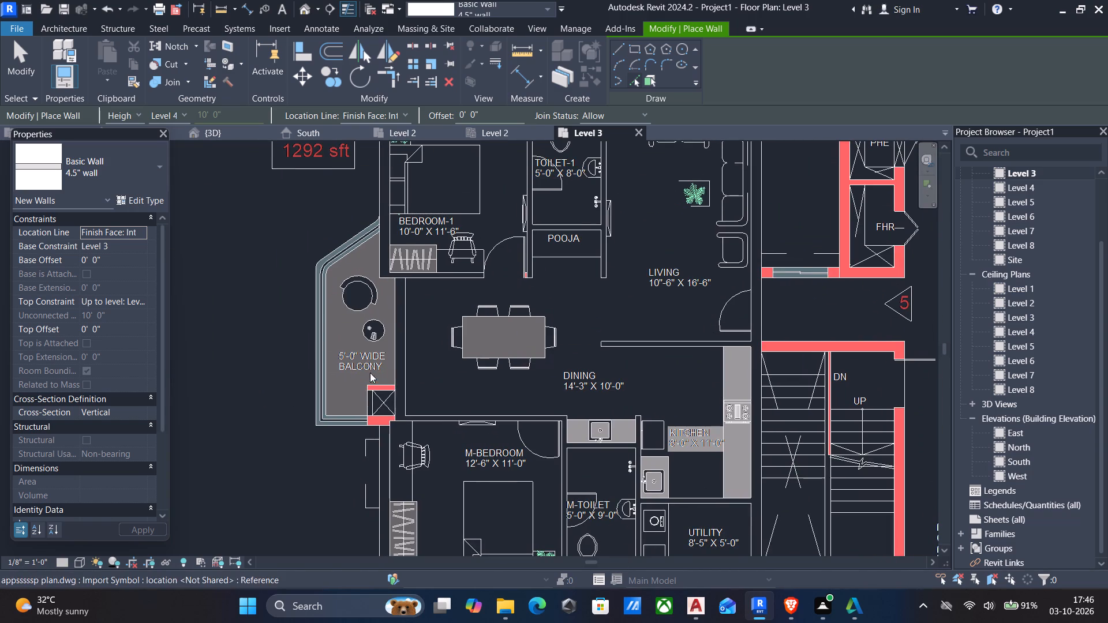
scroll(370, 373, "up", 9)
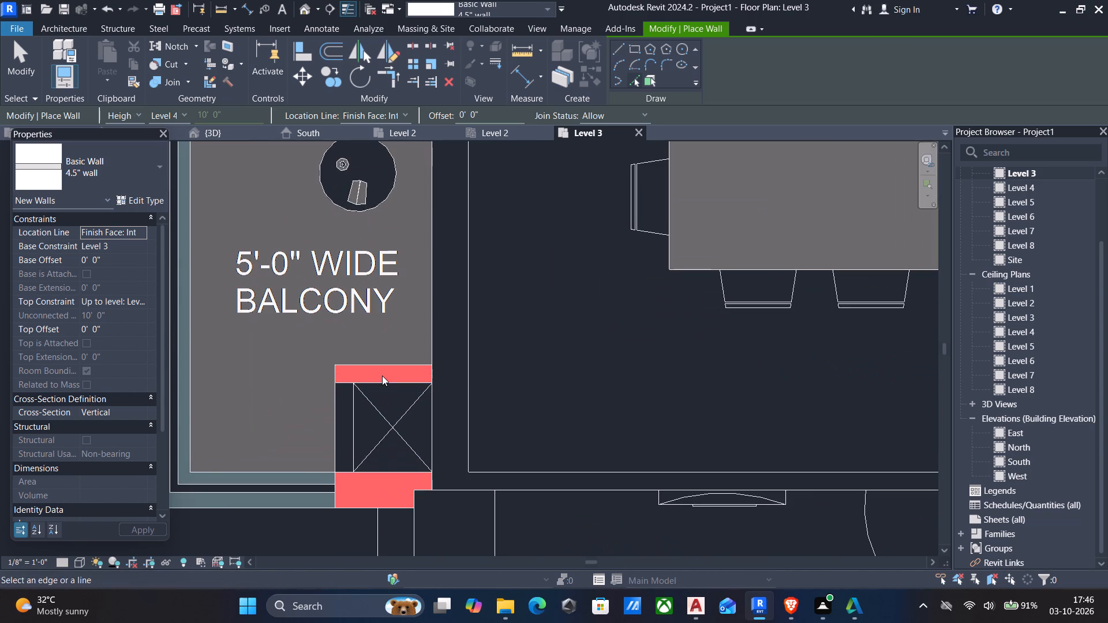
scroll(436, 412, "down", 6)
middle_click_drag(444, 463, 463, 415)
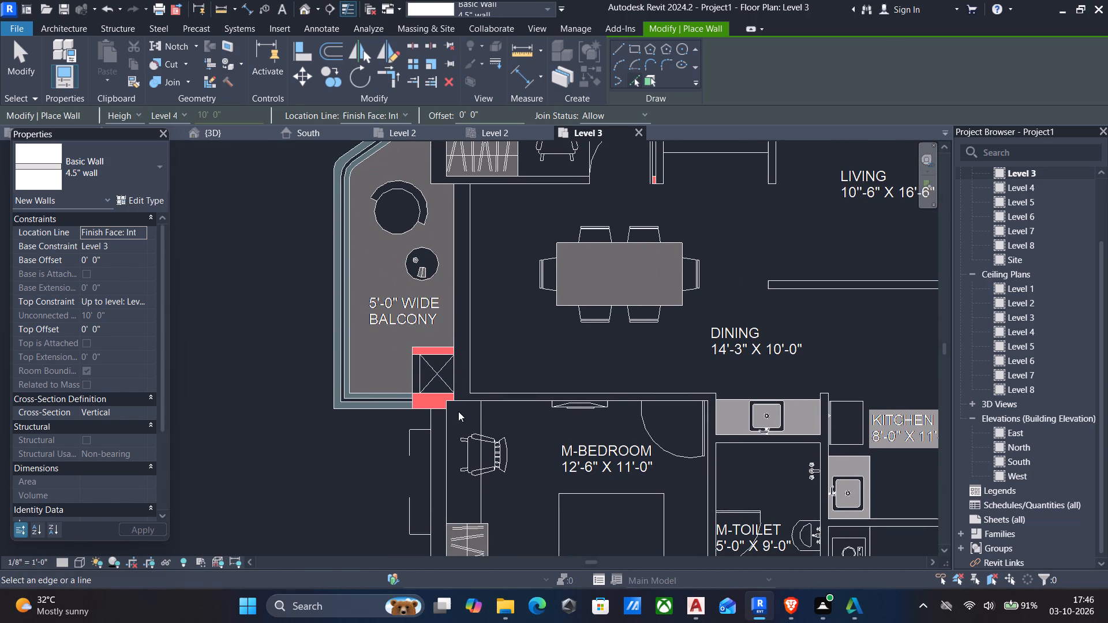
key("Escape")
key("Escape")
left_click(438, 430)
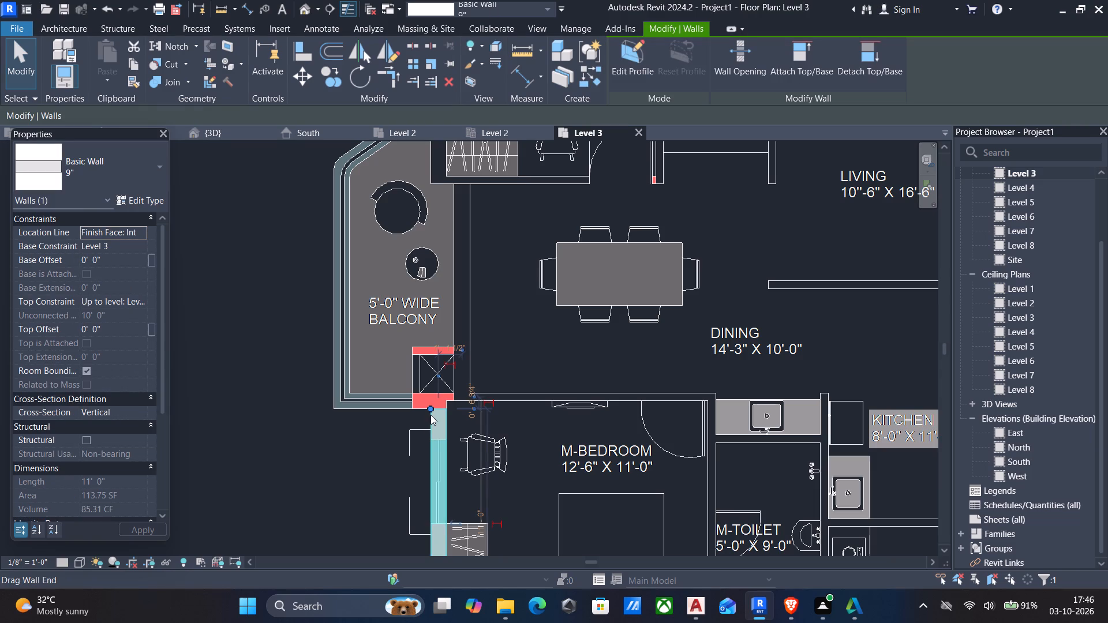
left_click_drag(430, 410, 426, 395)
key("Escape")
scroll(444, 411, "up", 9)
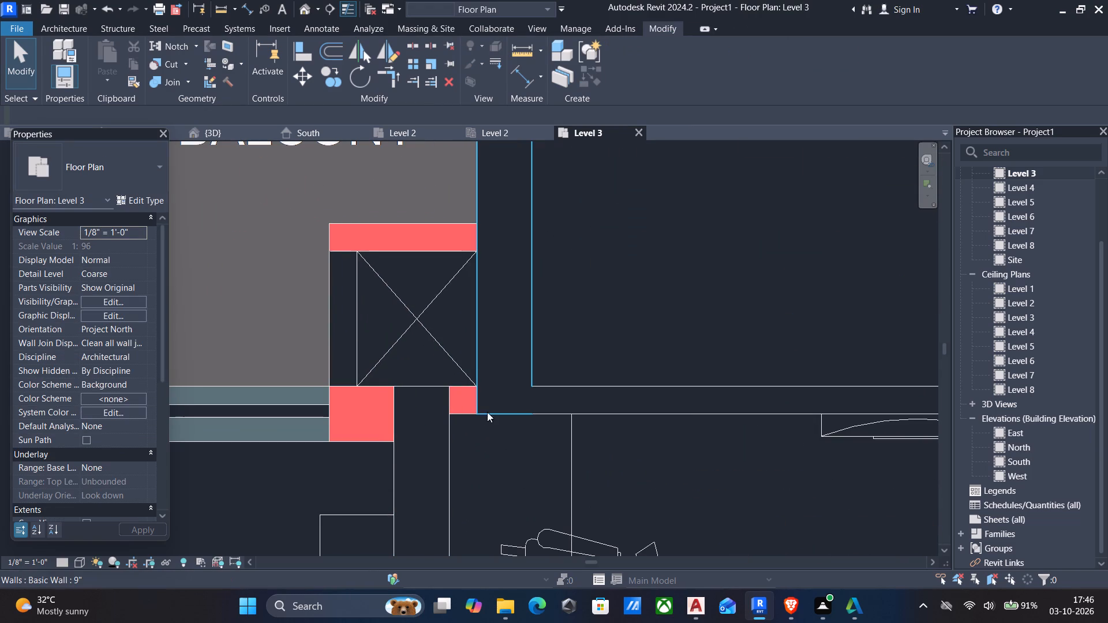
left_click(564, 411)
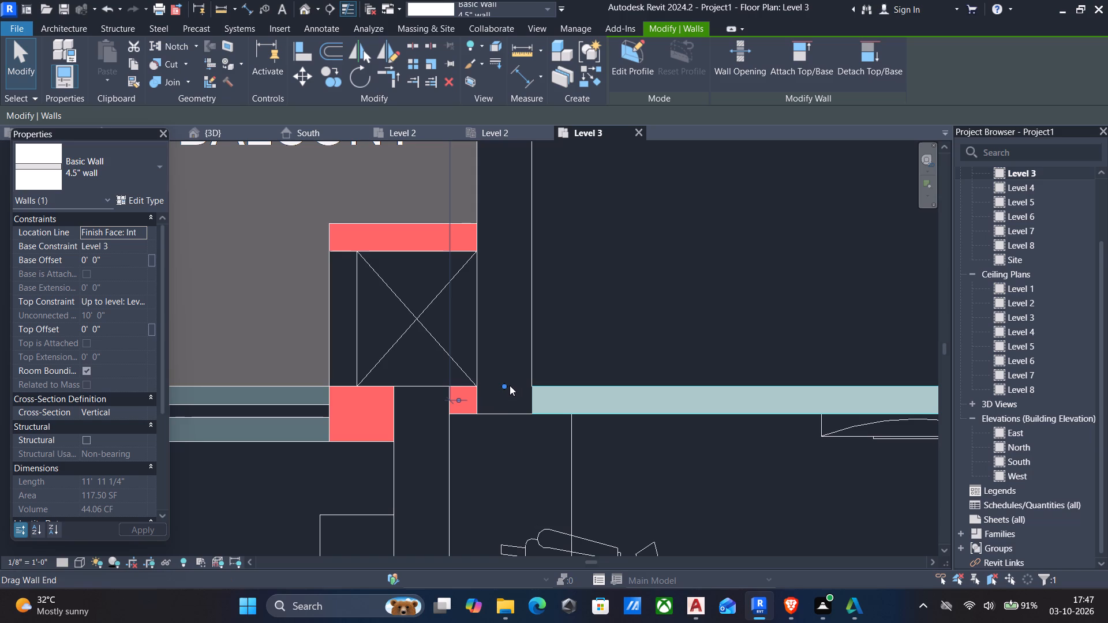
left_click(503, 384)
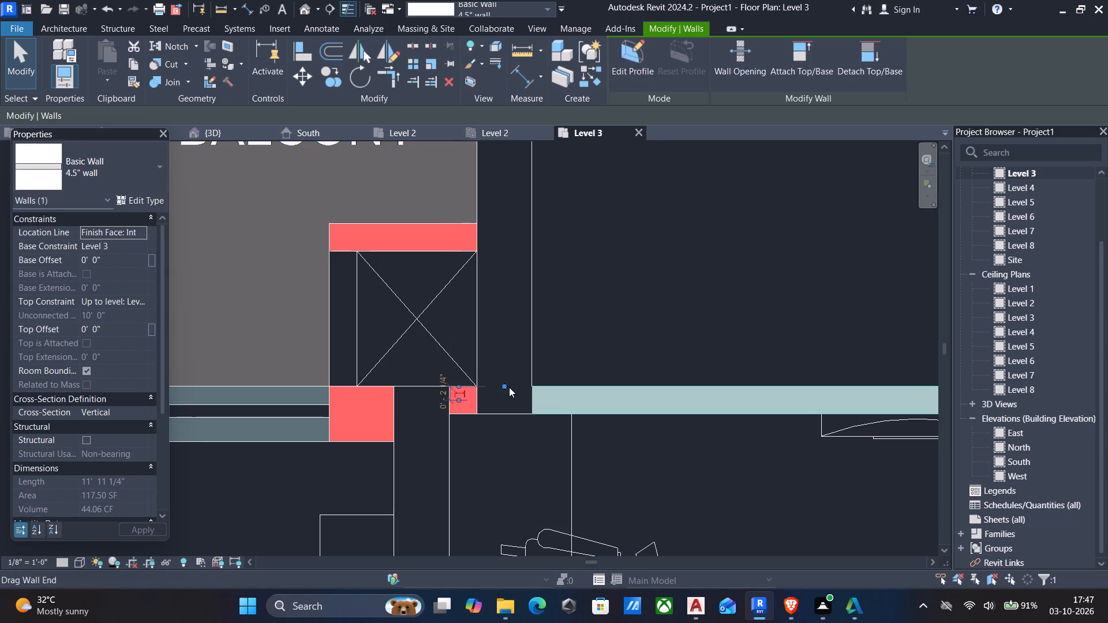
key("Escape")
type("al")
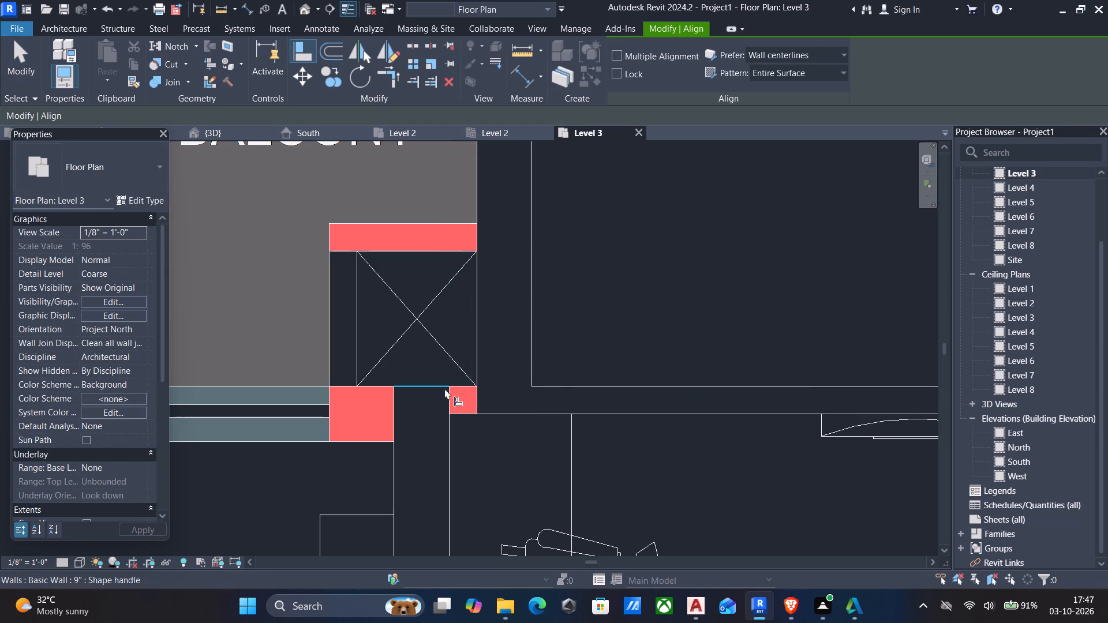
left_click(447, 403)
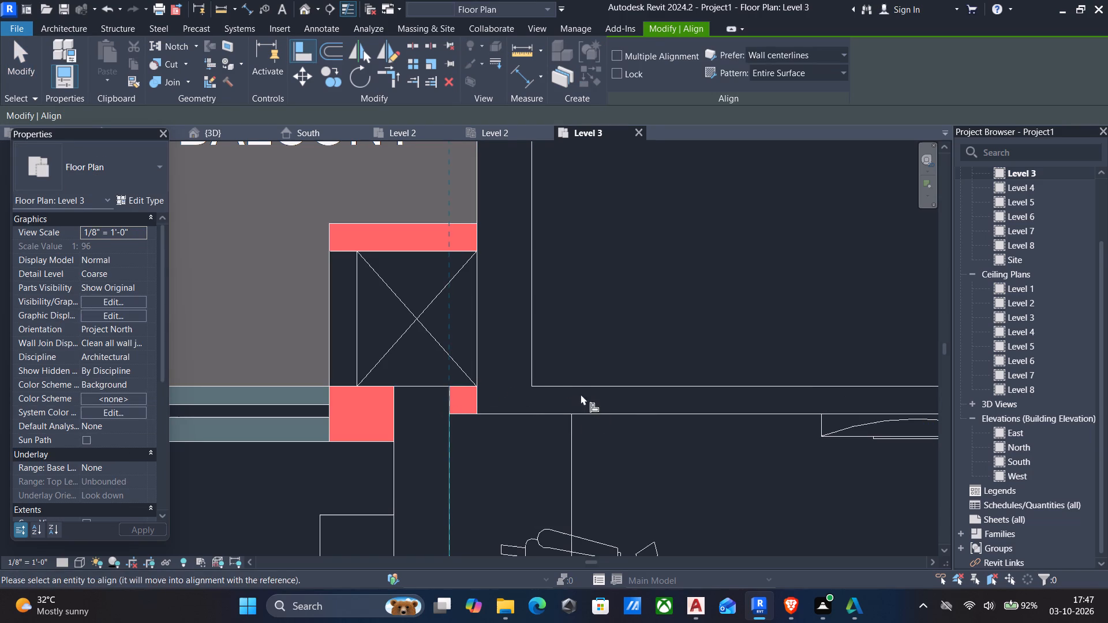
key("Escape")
Stretch the west end of M-bedroom's 4.5" north wall past the dining room's west wall to M-bedroom's west wall.
scroll(586, 383, "down", 2)
left_click(600, 391)
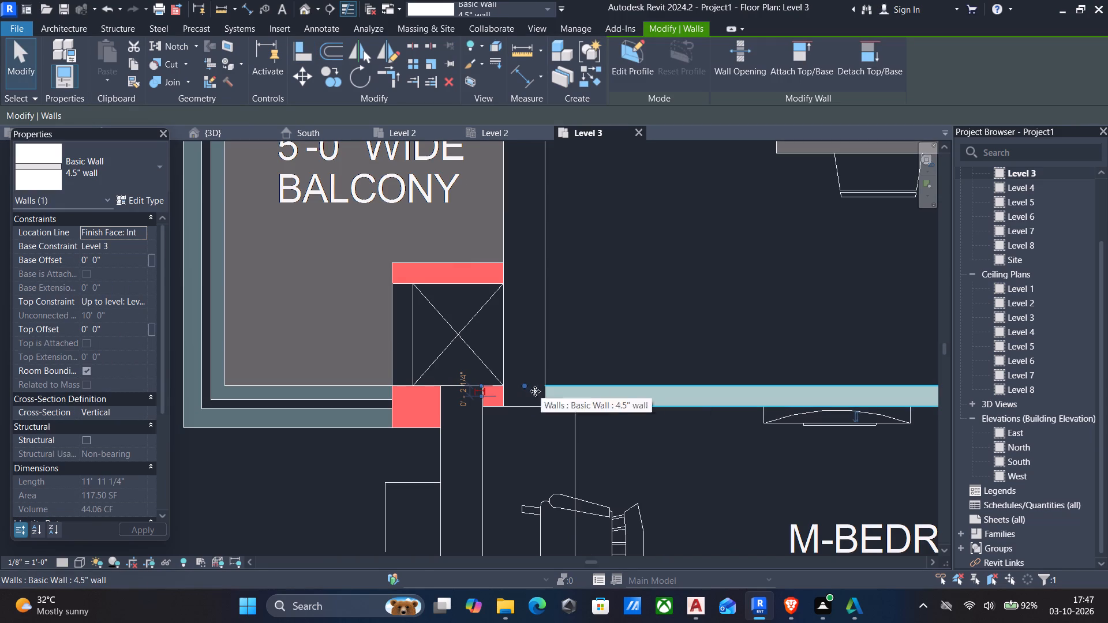
left_click_drag(524, 386, 488, 384)
key("Escape")
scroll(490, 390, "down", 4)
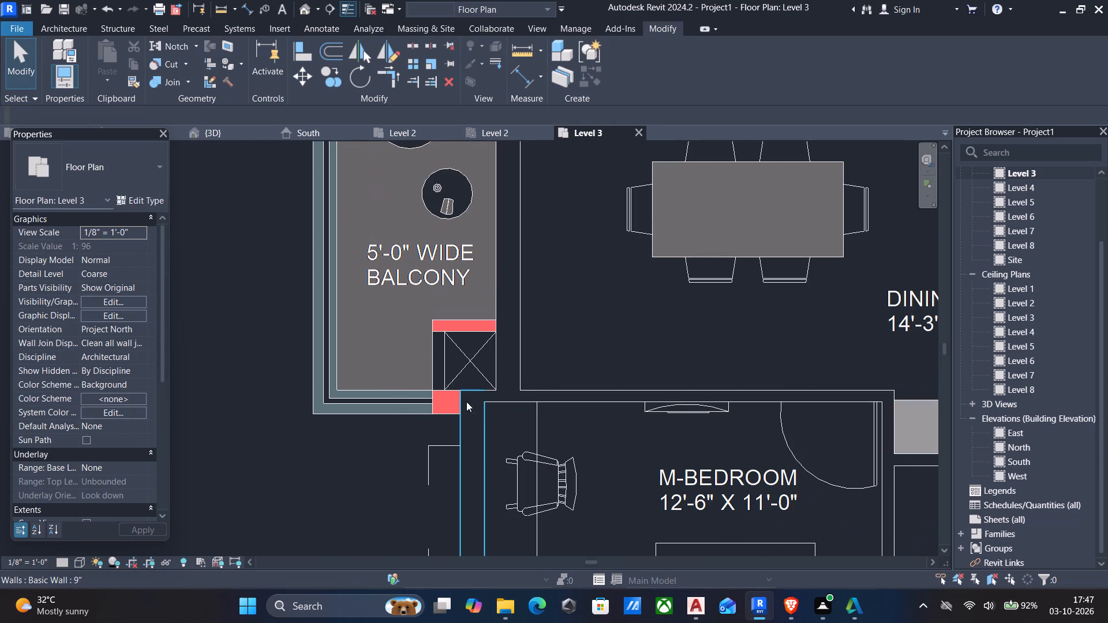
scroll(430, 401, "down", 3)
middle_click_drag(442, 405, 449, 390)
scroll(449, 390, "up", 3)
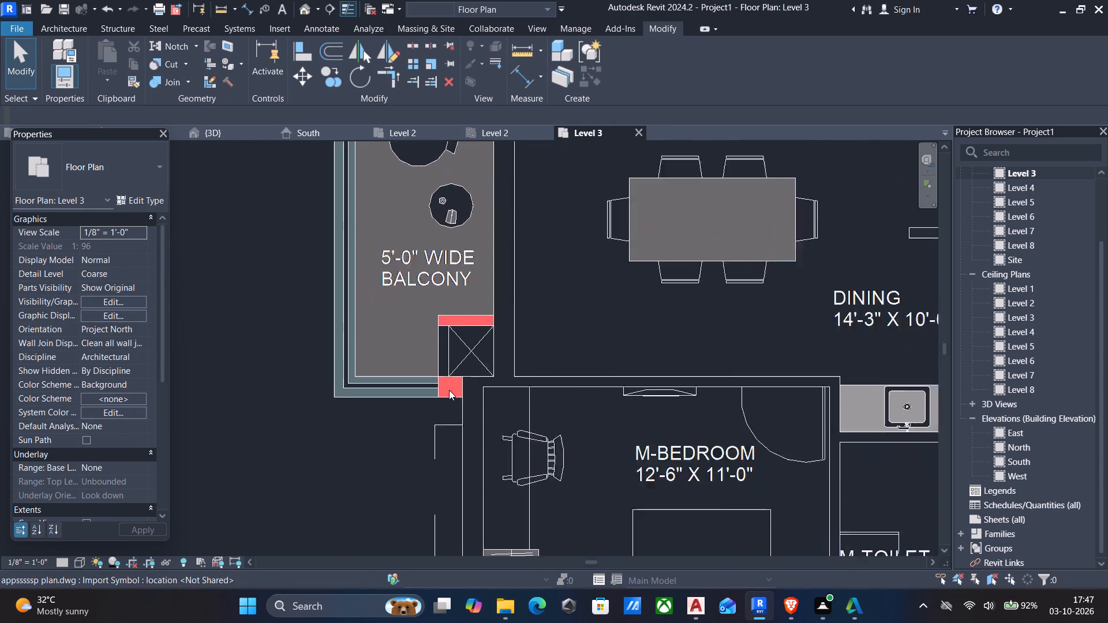
Place 4.5" walls on the west and east sides of the ODU ledge north of Toilet-1.
scroll(449, 390, "up", 2)
scroll(491, 389, "down", 4)
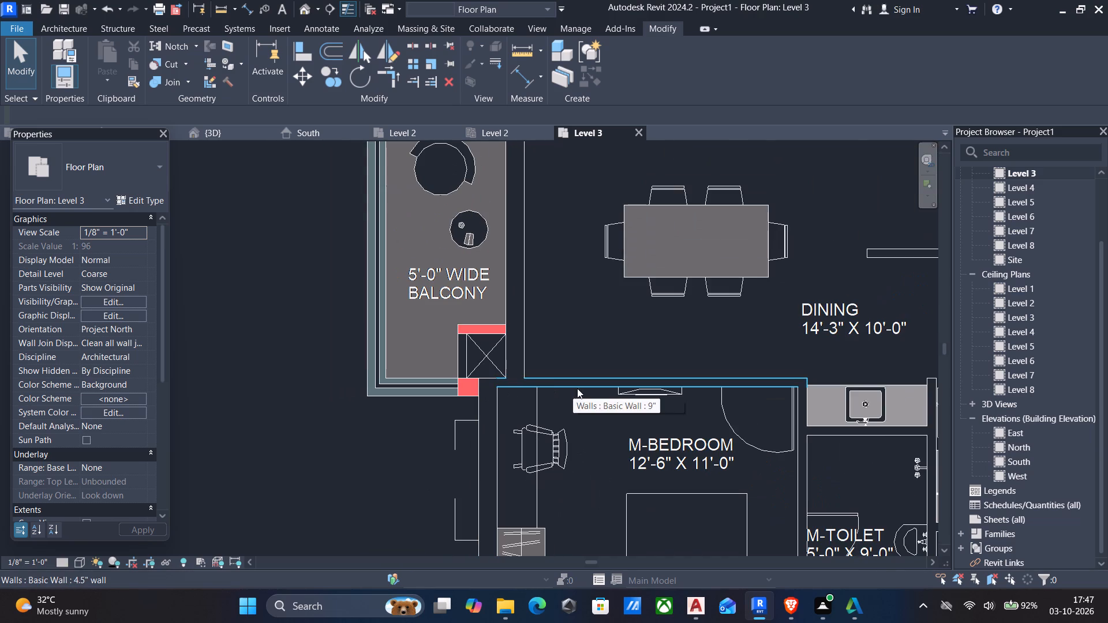
scroll(608, 401, "down", 2)
middle_click_drag(614, 408, 630, 355)
scroll(632, 376, "down", 3)
middle_click_drag(638, 382, 552, 357)
scroll(606, 356, "down", 2)
middle_click_drag(611, 346, 586, 397)
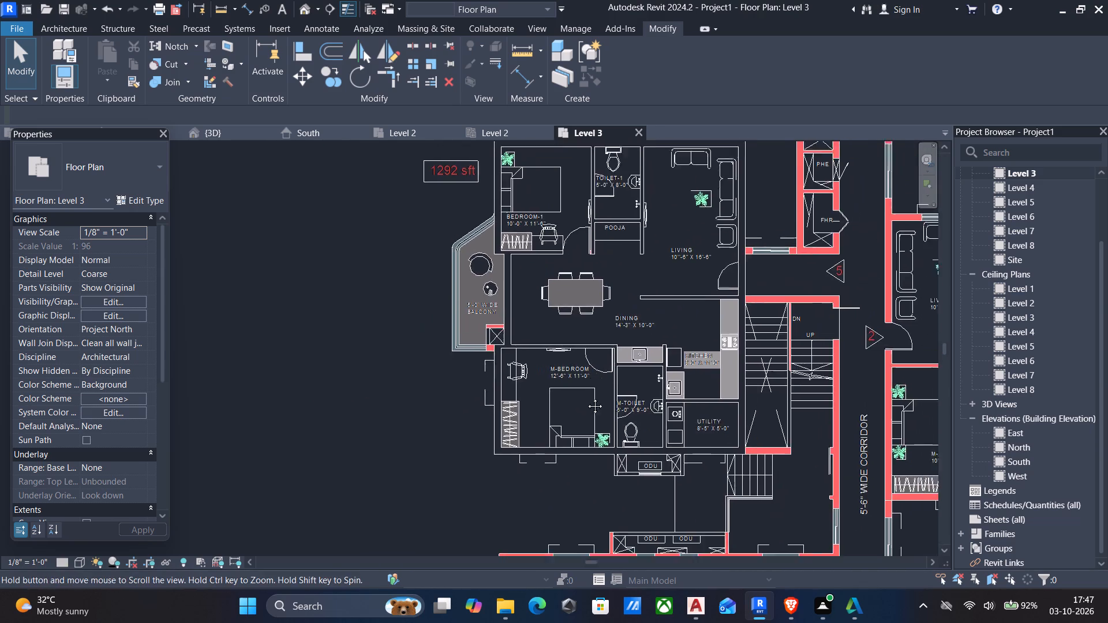
middle_click_drag(586, 397, 577, 449)
scroll(582, 218, "up", 4)
key("w")
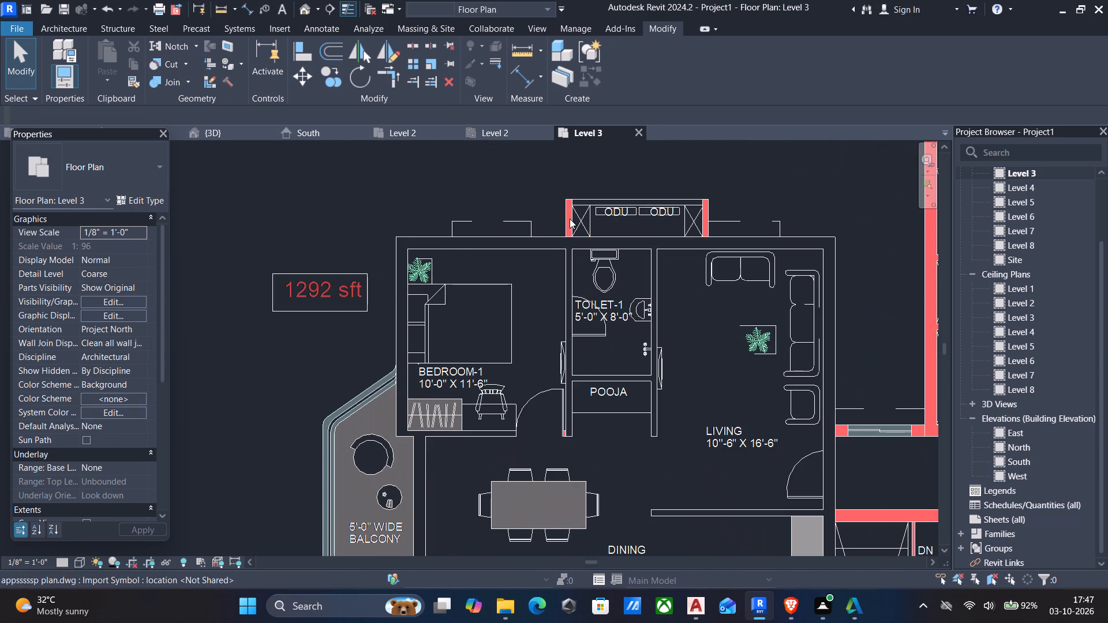
key("a")
left_click(633, 81)
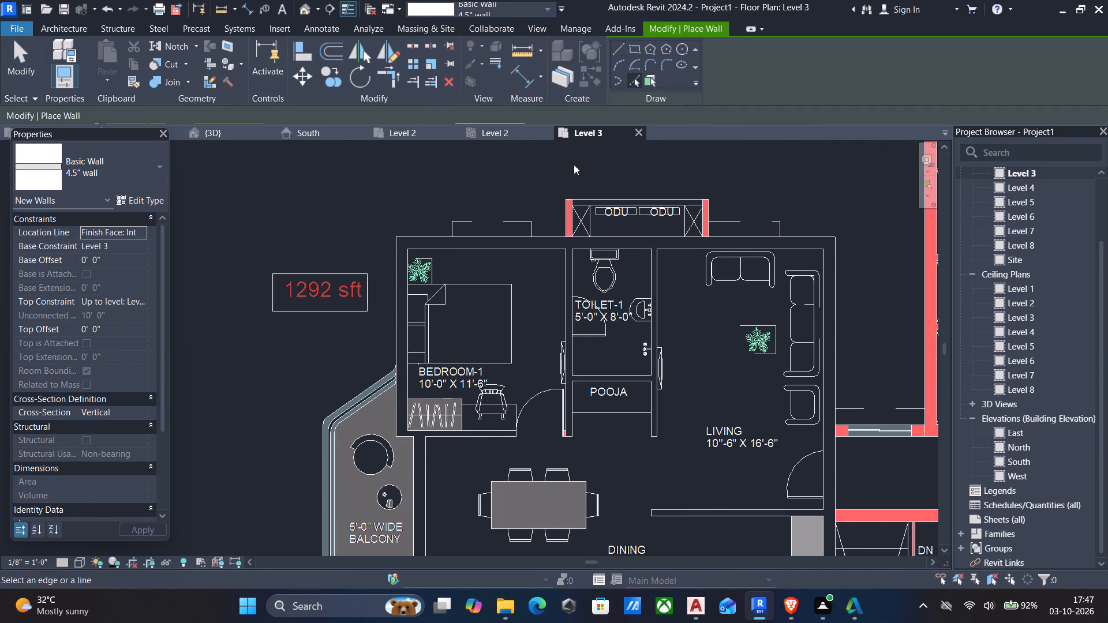
scroll(574, 164, "up", 1)
middle_click_drag(574, 164, 575, 221)
scroll(579, 273, "up", 4)
left_click(566, 287)
scroll(679, 293, "down", 4)
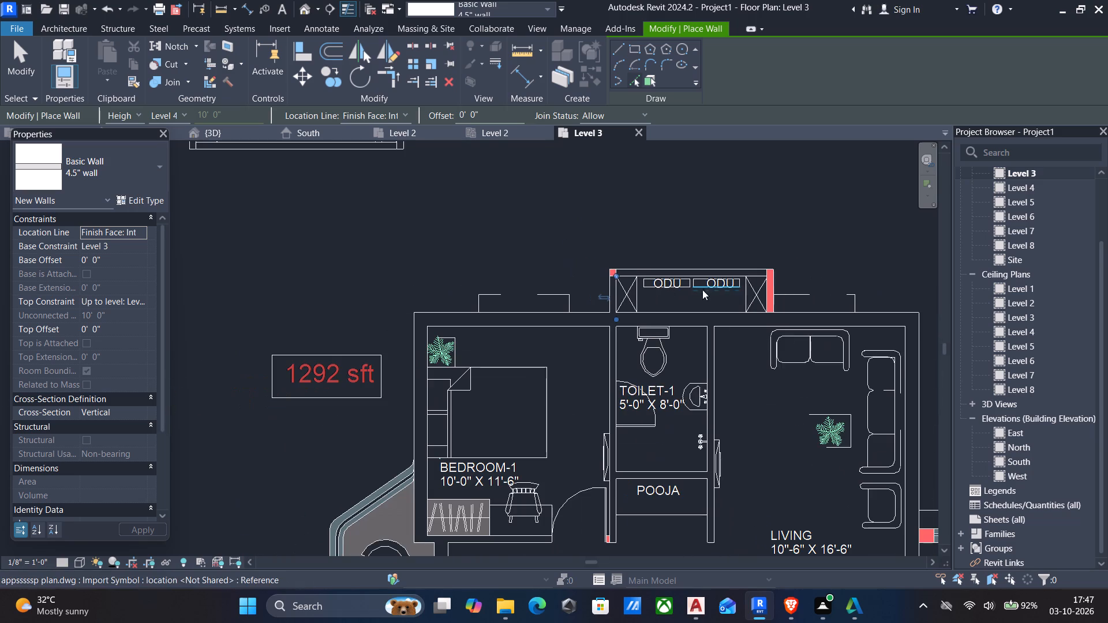
left_click(772, 284)
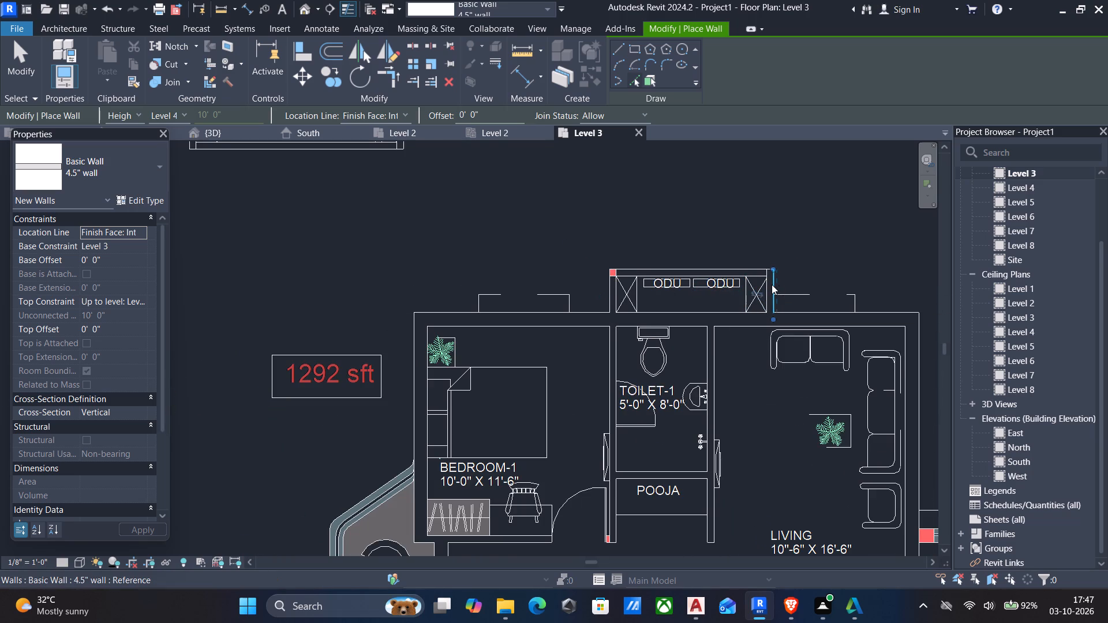
key("Escape")
scroll(780, 285, "up", 3)
key("Escape")
Stretch the north end of the ODU ledge's west 4.5" wall to the ledge's outer north edge.
scroll(590, 279, "up", 4)
left_click(480, 281)
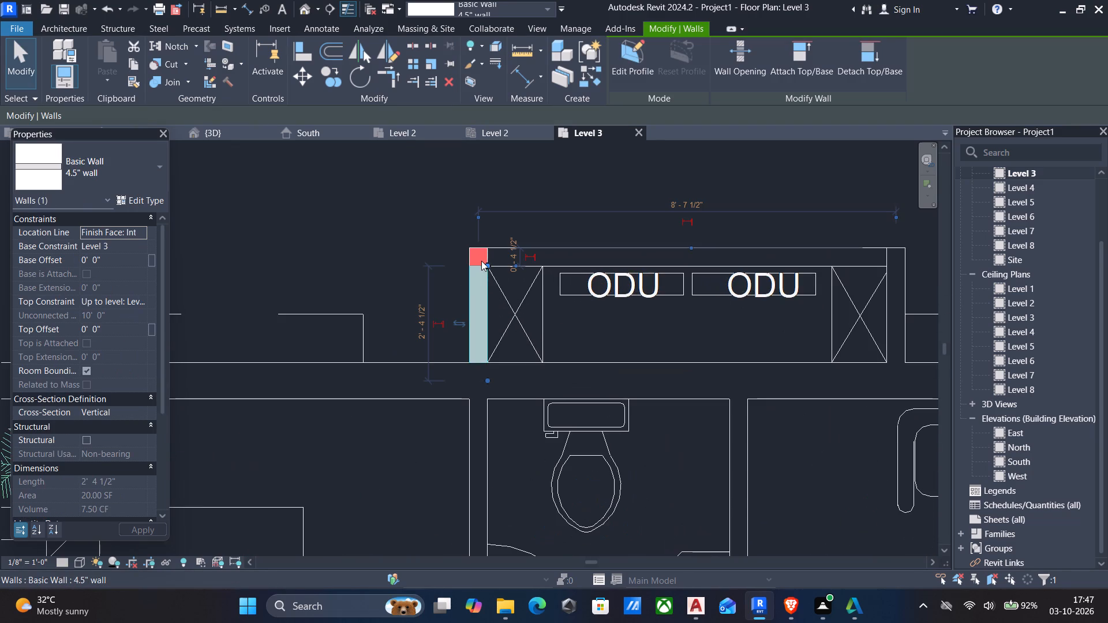
left_click_drag(488, 265, 484, 252)
key("Escape")
Place a 9" wall along the balcony's south edge, below the duct beside M-bedroom's northwest corner.
scroll(506, 276, "down", 5)
scroll(556, 307, "down", 3)
middle_click_drag(598, 341, 592, 317)
scroll(596, 317, "down", 4)
middle_click_drag(611, 346, 612, 302)
scroll(612, 302, "up", 1)
scroll(609, 314, "down", 4)
middle_click_drag(633, 359, 622, 311)
scroll(622, 311, "up", 1)
scroll(611, 322, "down", 2)
scroll(496, 346, "up", 4)
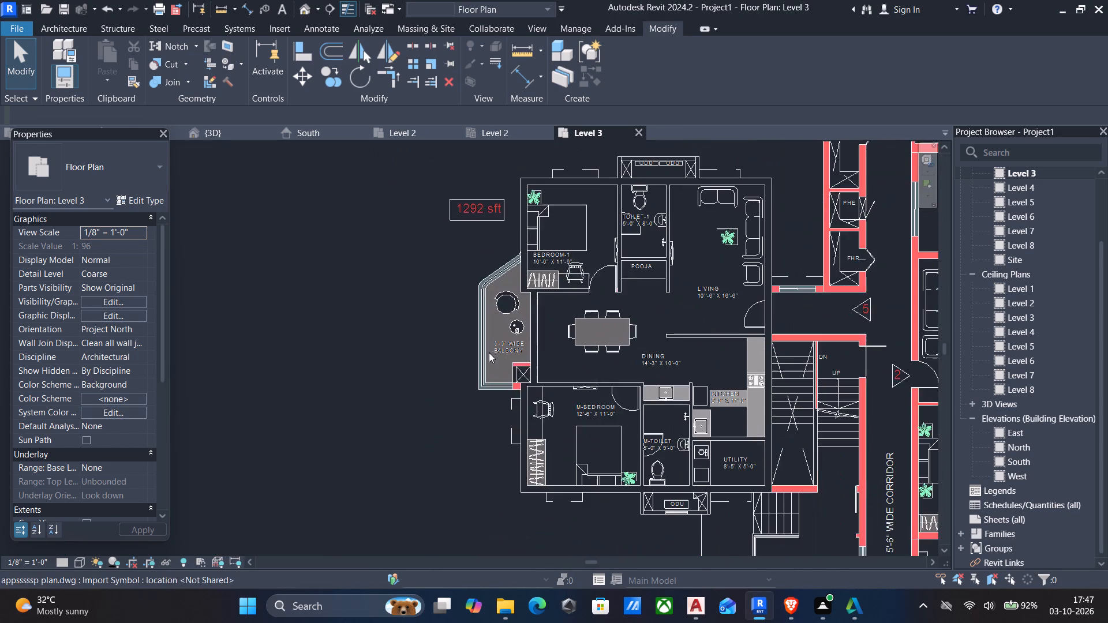
scroll(542, 389, "up", 6)
scroll(519, 362, "down", 5)
middle_click_drag(519, 362, 539, 326)
scroll(530, 344, "up", 6)
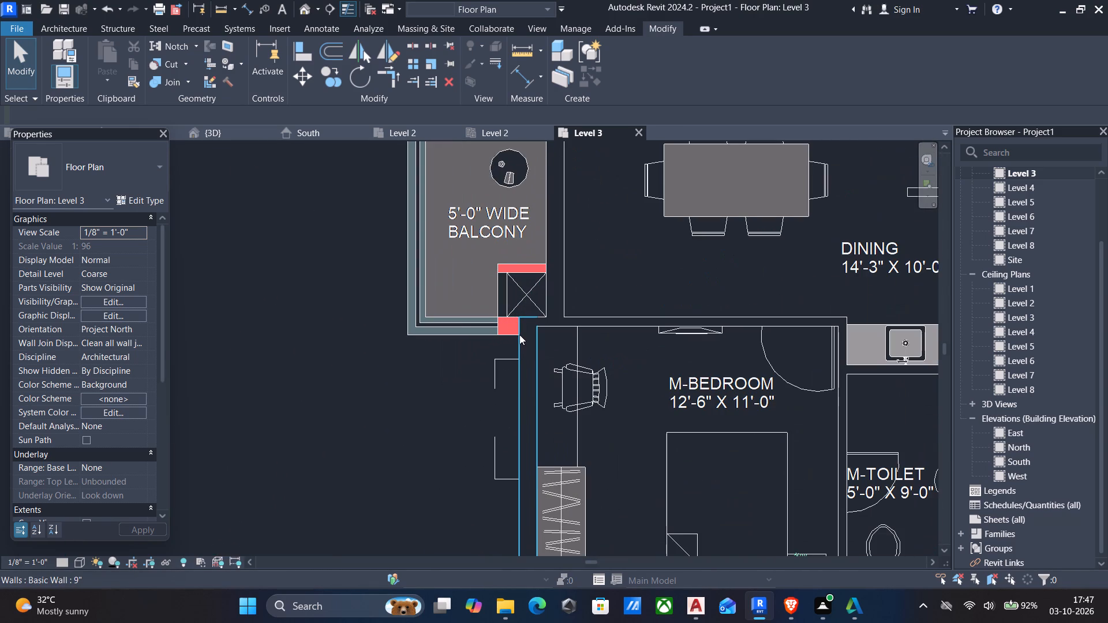
left_click(529, 328)
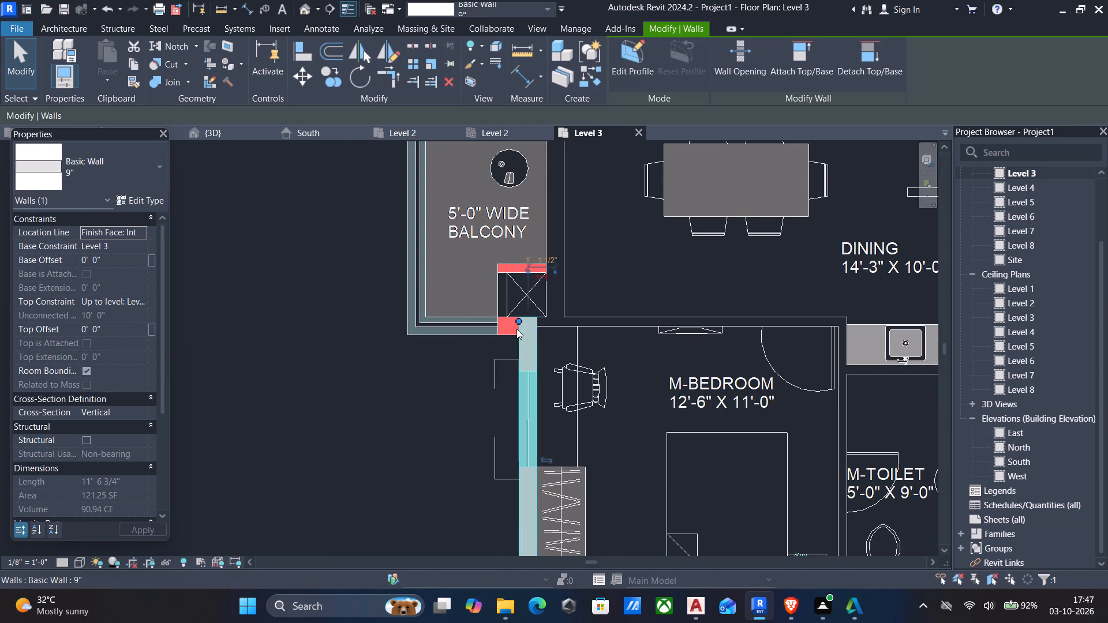
scroll(516, 329, "up", 5)
key("Escape")
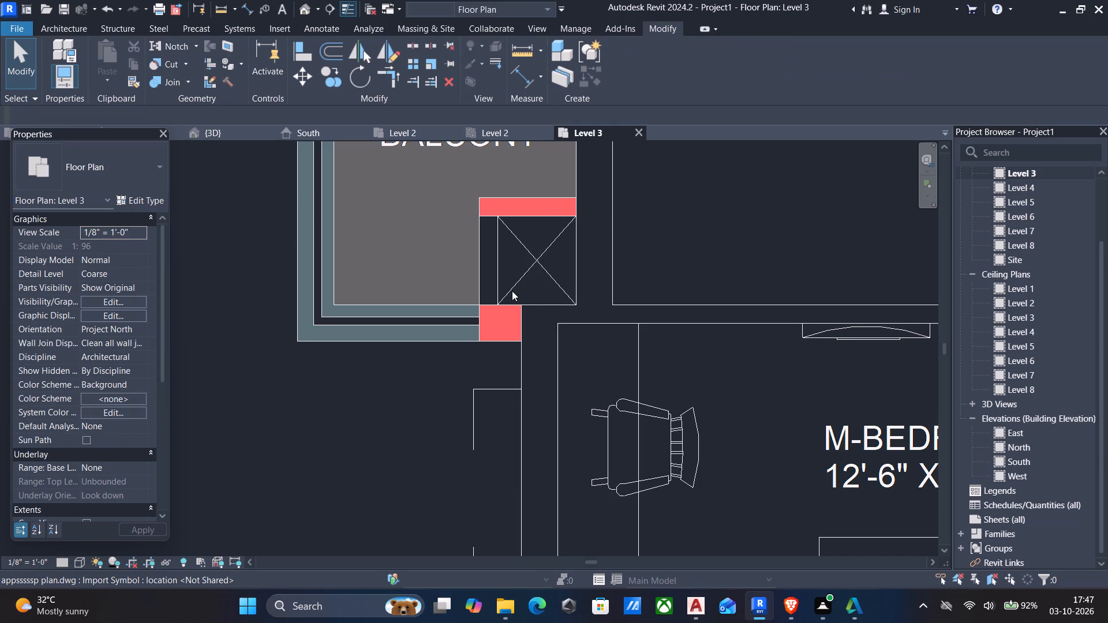
type("wa")
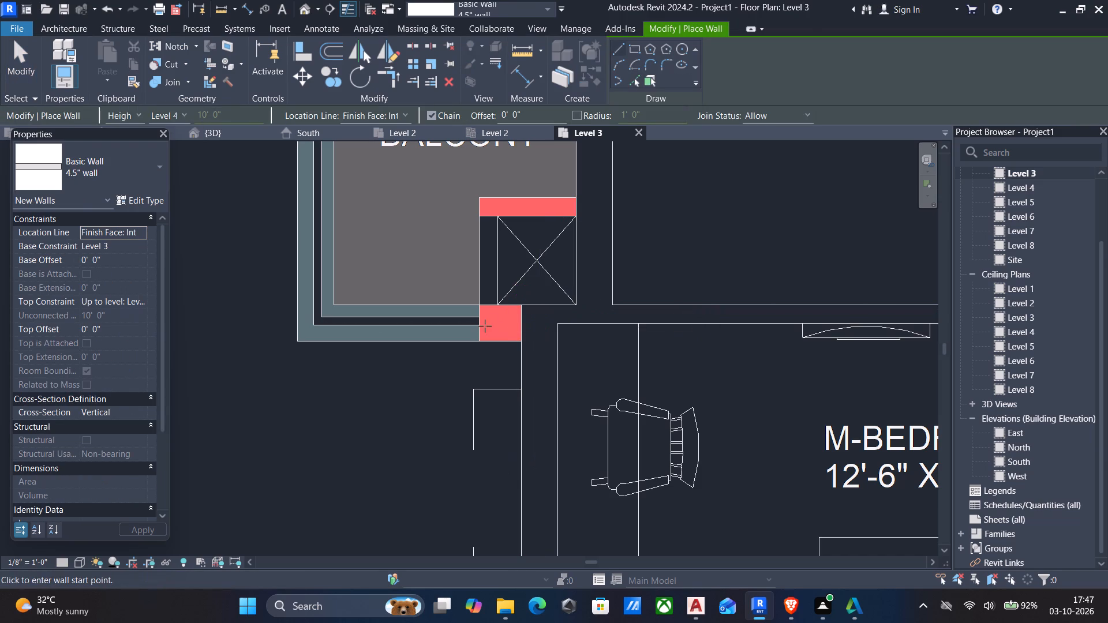
left_click(635, 85)
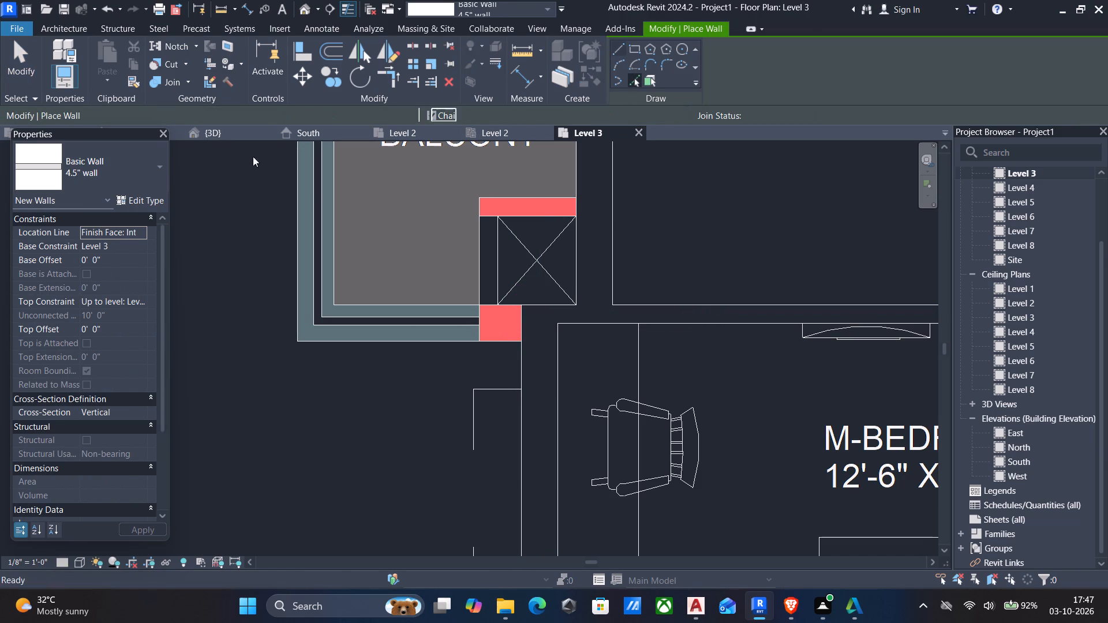
left_click(106, 161)
scroll(105, 255, "up", 4)
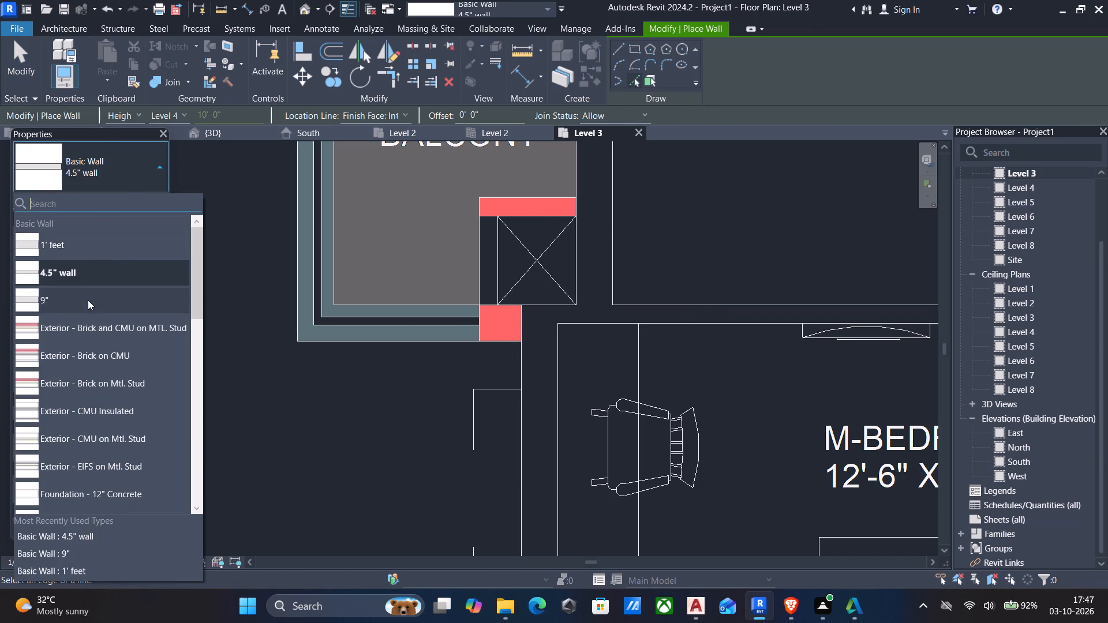
left_click(87, 300)
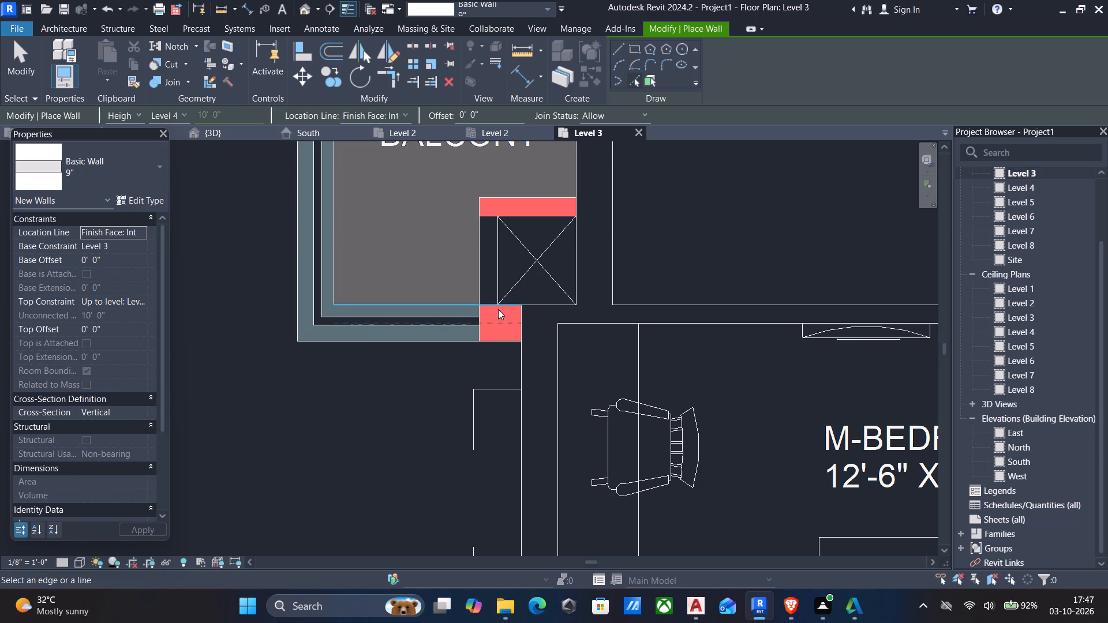
left_click(497, 306)
key("Escape")
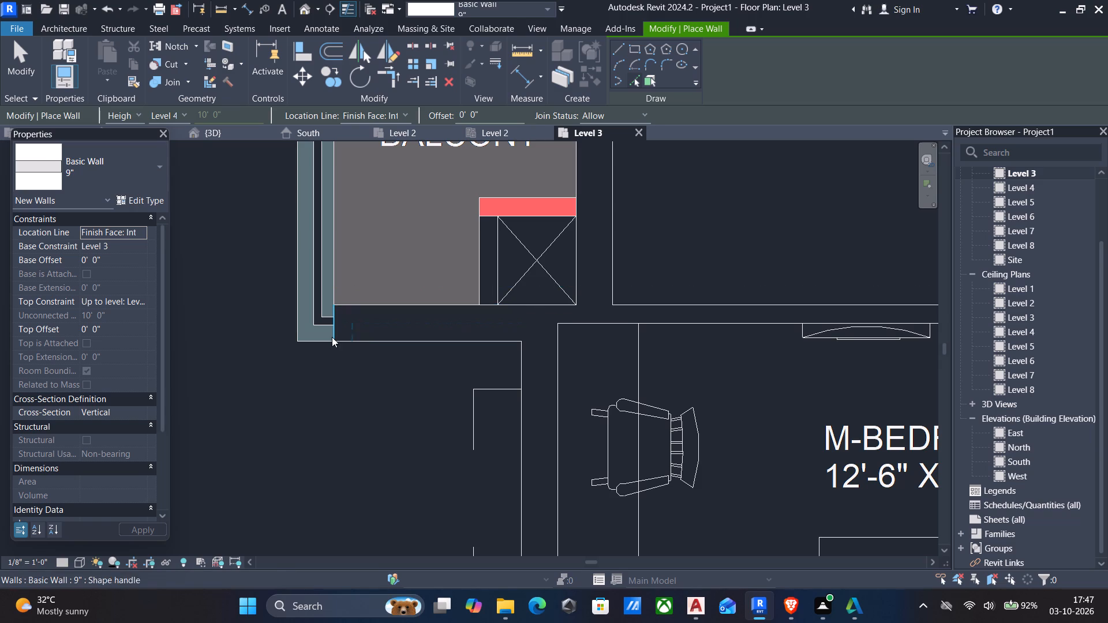
key("Escape")
Shorten the new 9" wall from its west end to the duct's west edge, making it about 1'-3" long.
left_click(332, 337)
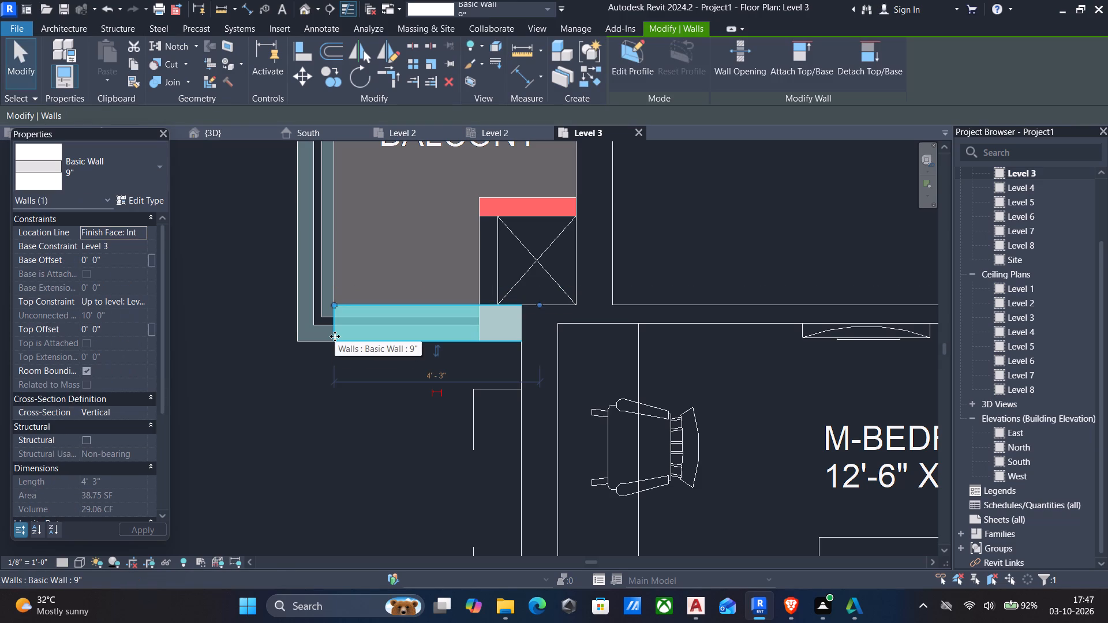
key("Escape")
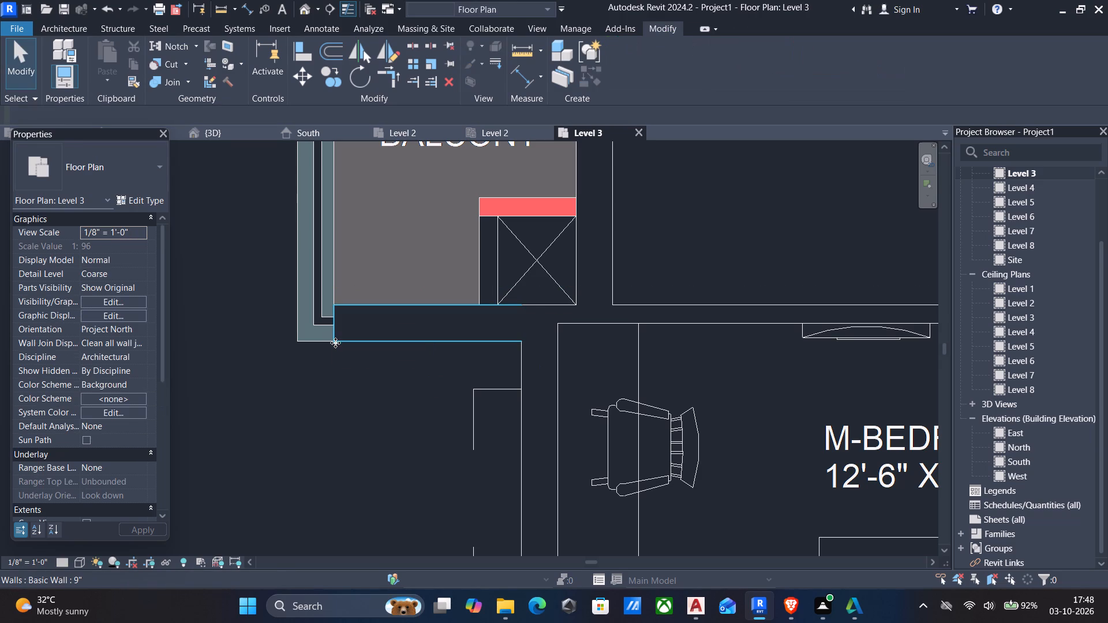
left_click(353, 325)
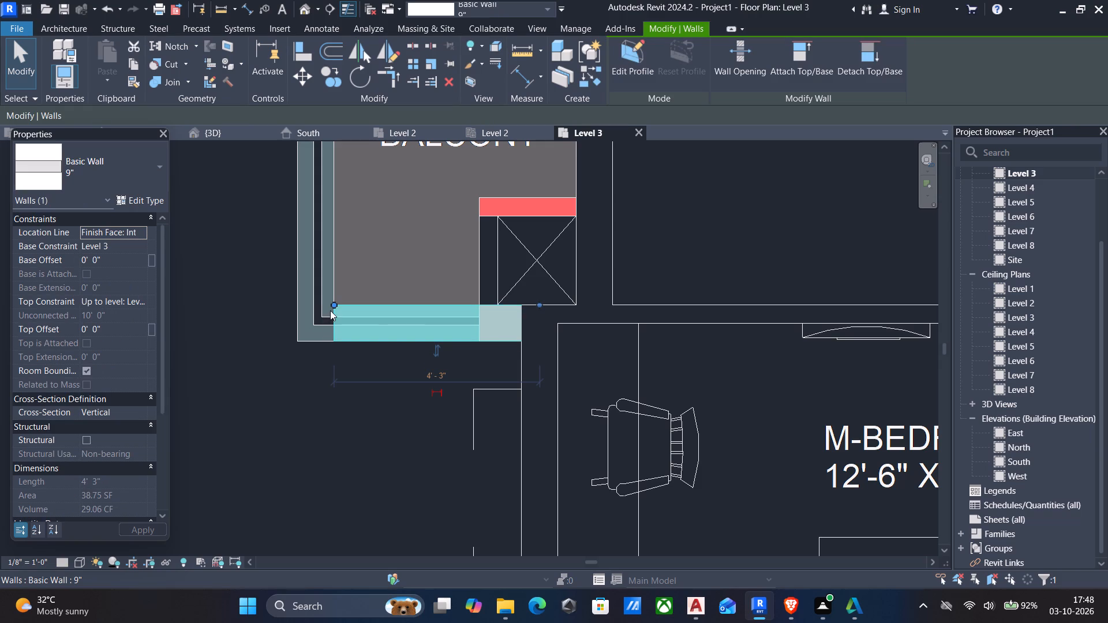
left_click_drag(332, 305, 482, 302)
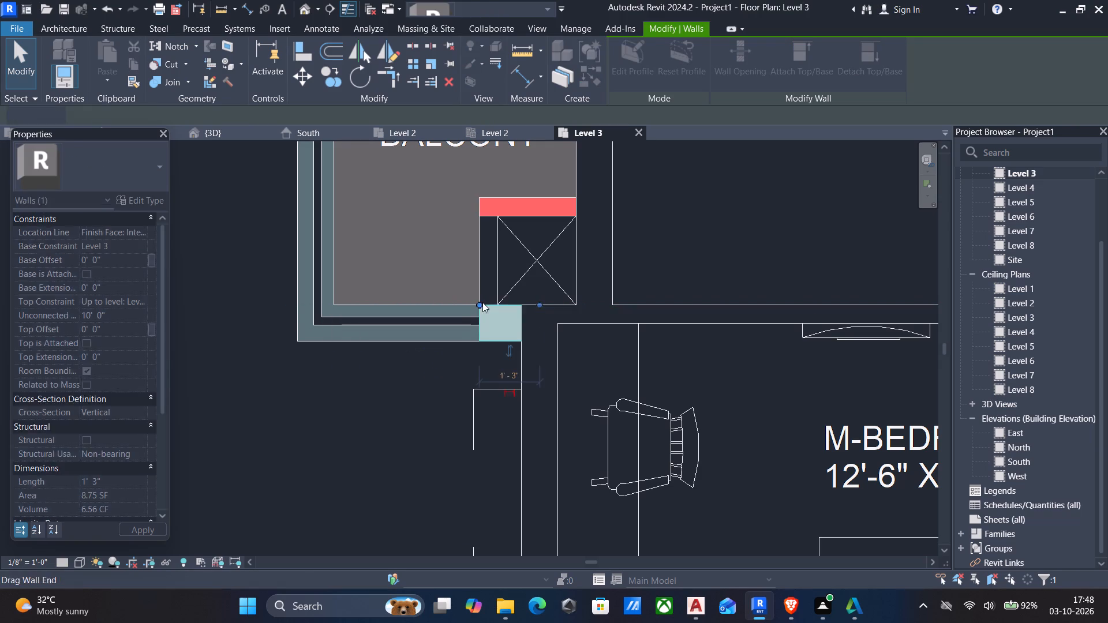
key("Escape")
scroll(473, 366, "down", 4)
middle_click_drag(476, 374, 498, 329)
key("Escape")
Examine the Level 3 walls in the 3D view, including the balcony corner and the building from several angles.
scroll(496, 354, "down", 4)
middle_click_drag(499, 364, 500, 356)
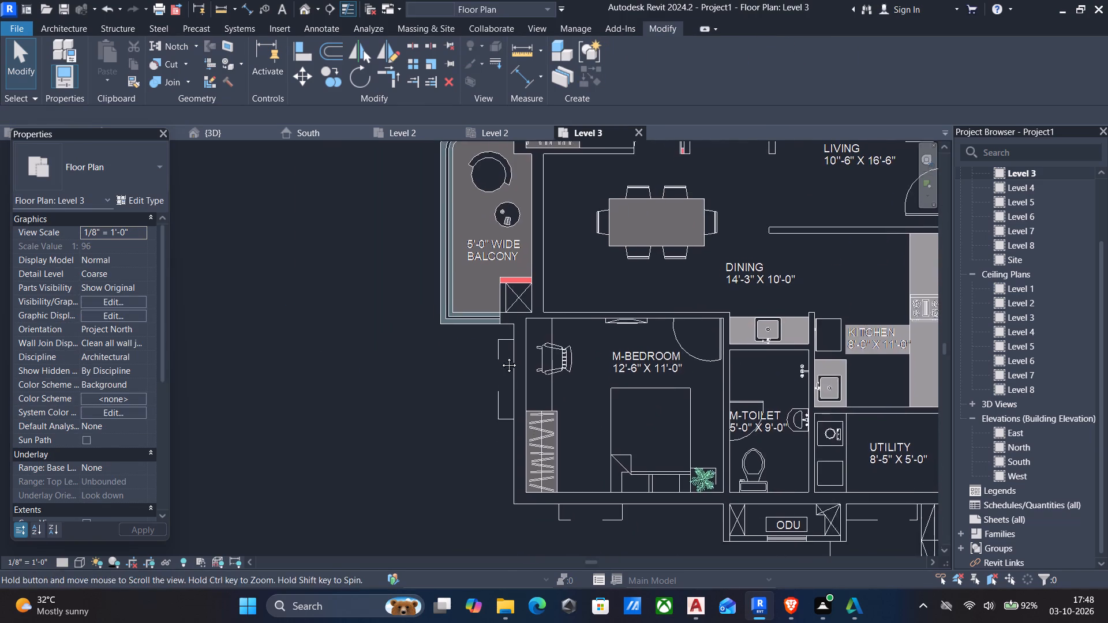
middle_click_drag(500, 356, 500, 356)
scroll(500, 356, "up", 1)
scroll(501, 356, "down", 5)
scroll(592, 369, "down", 1)
middle_click_drag(593, 370, 534, 429)
scroll(534, 429, "down", 2)
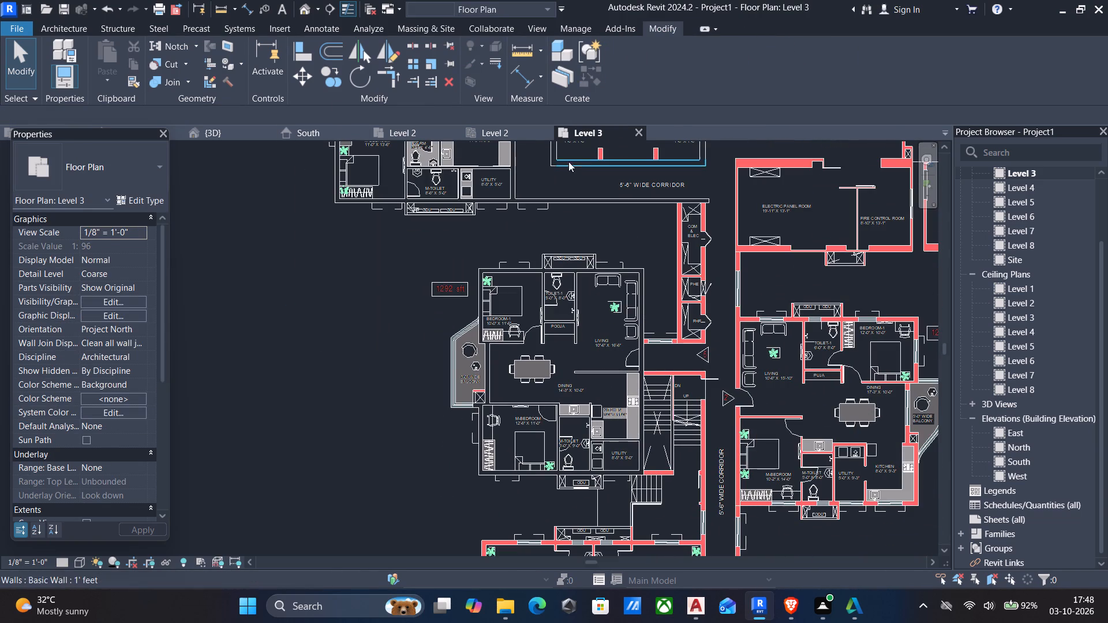
left_click(211, 131)
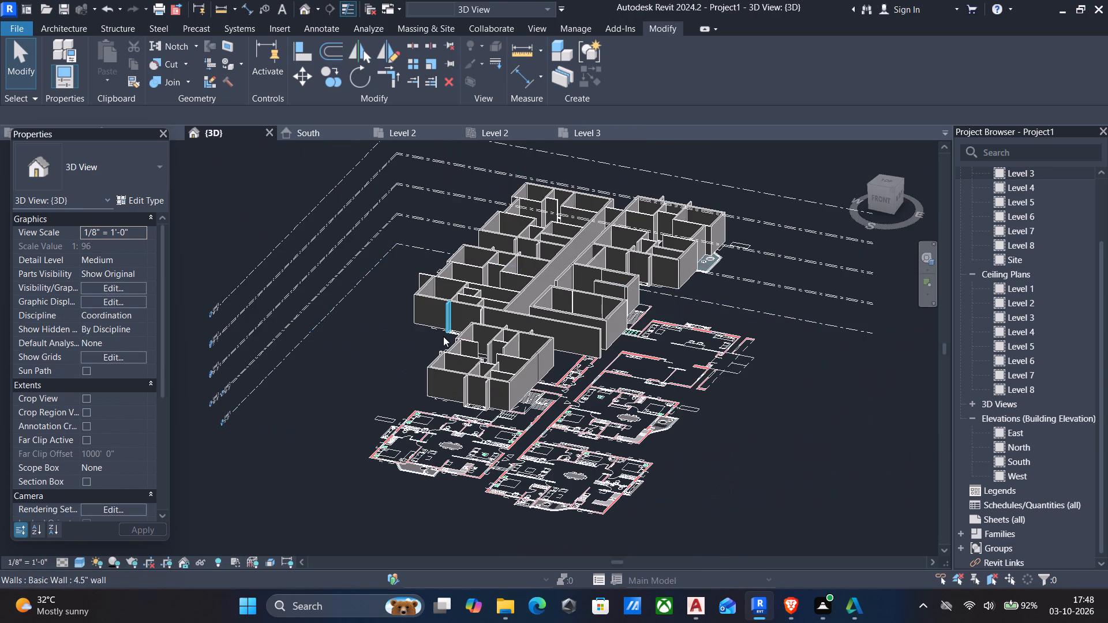
middle_click_drag(443, 336, 579, 315, "shift")
scroll(586, 307, "up", 8)
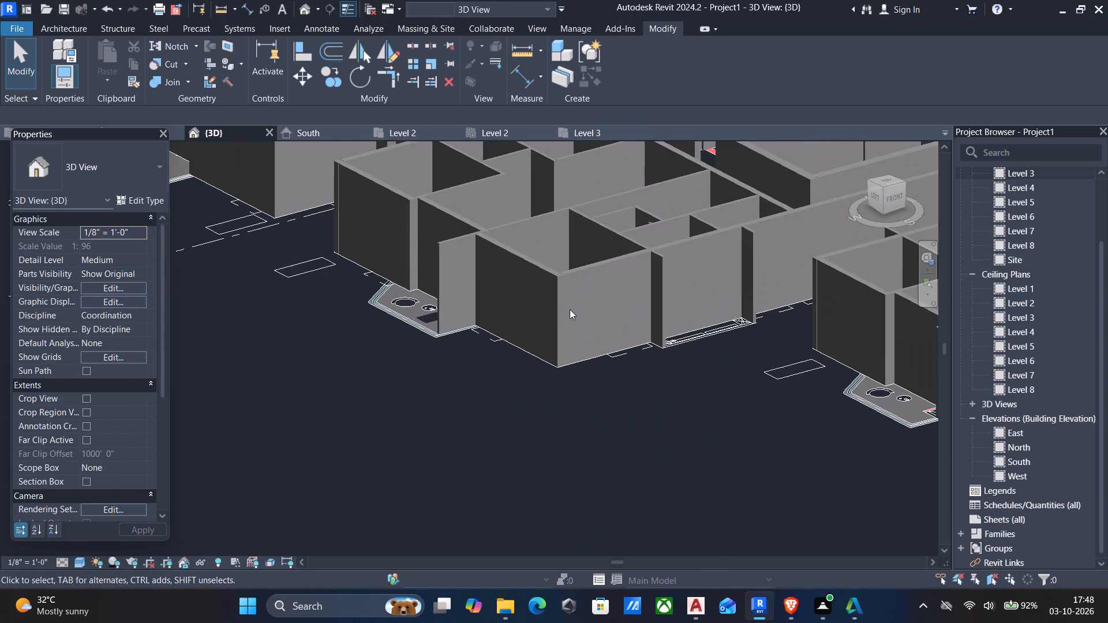
scroll(570, 316, "up", 3)
scroll(417, 359, "up", 1)
middle_click_drag(417, 359, 585, 402)
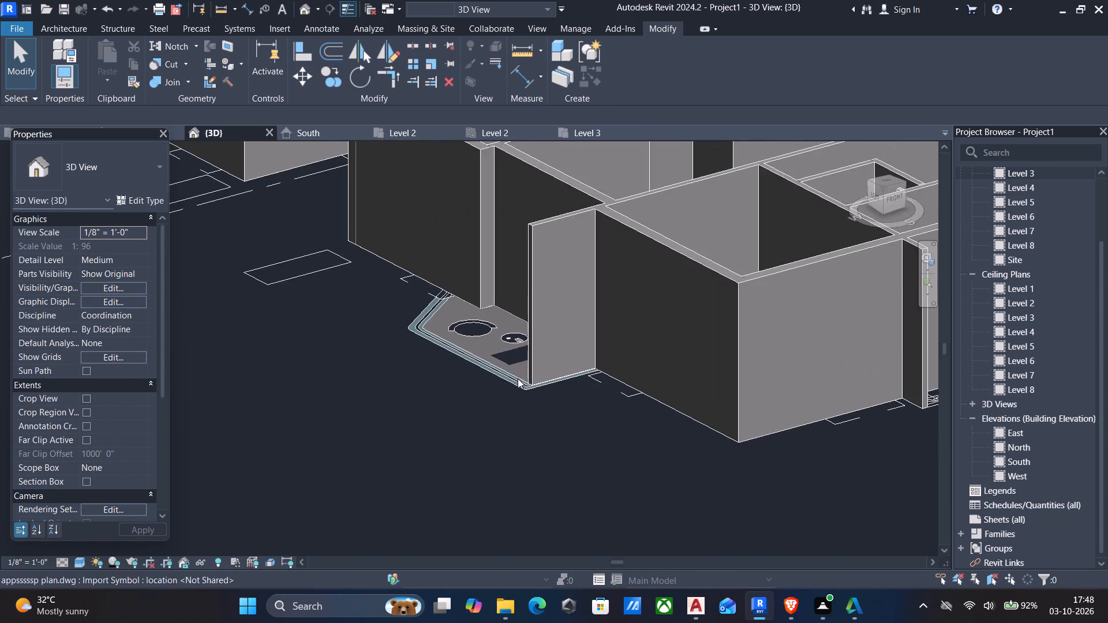
scroll(526, 379, "up", 3)
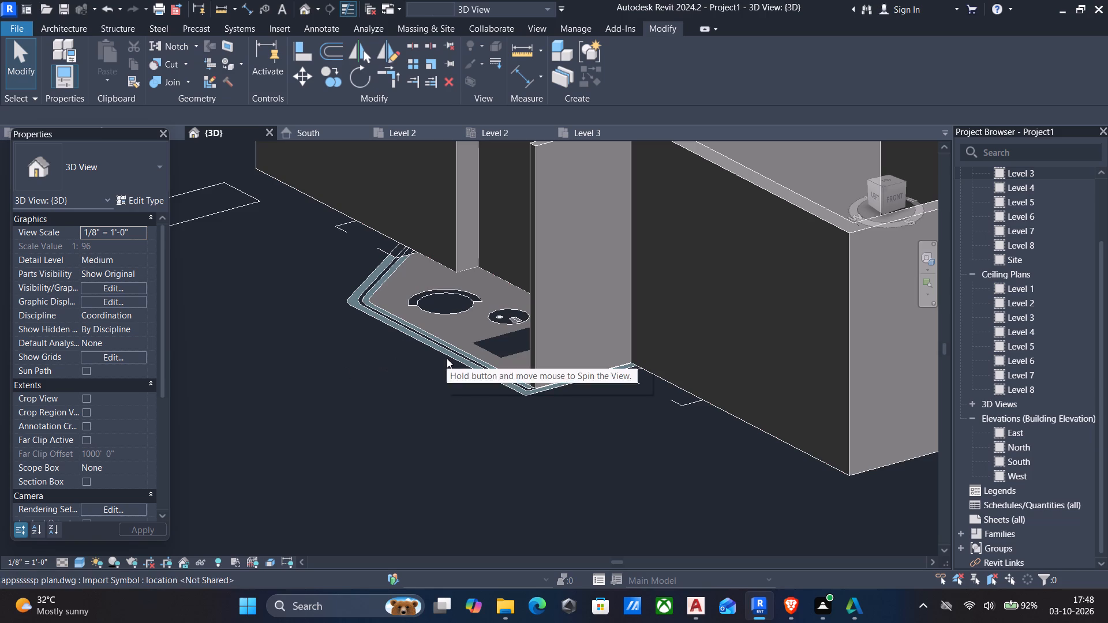
scroll(407, 253, "up", 10)
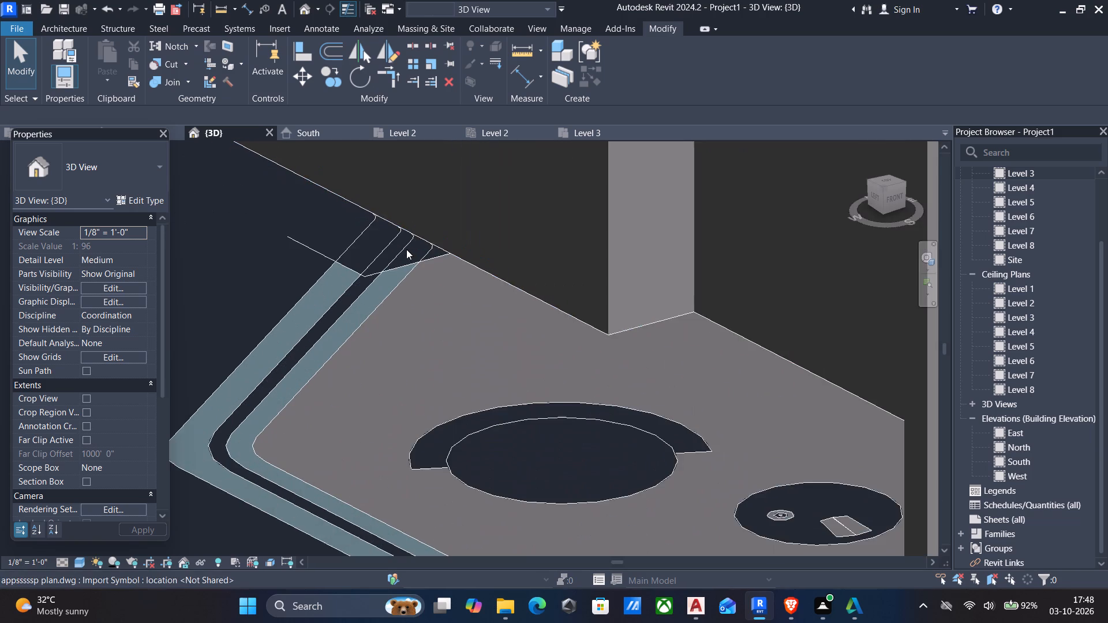
scroll(406, 249, "down", 6)
scroll(581, 245, "down", 17)
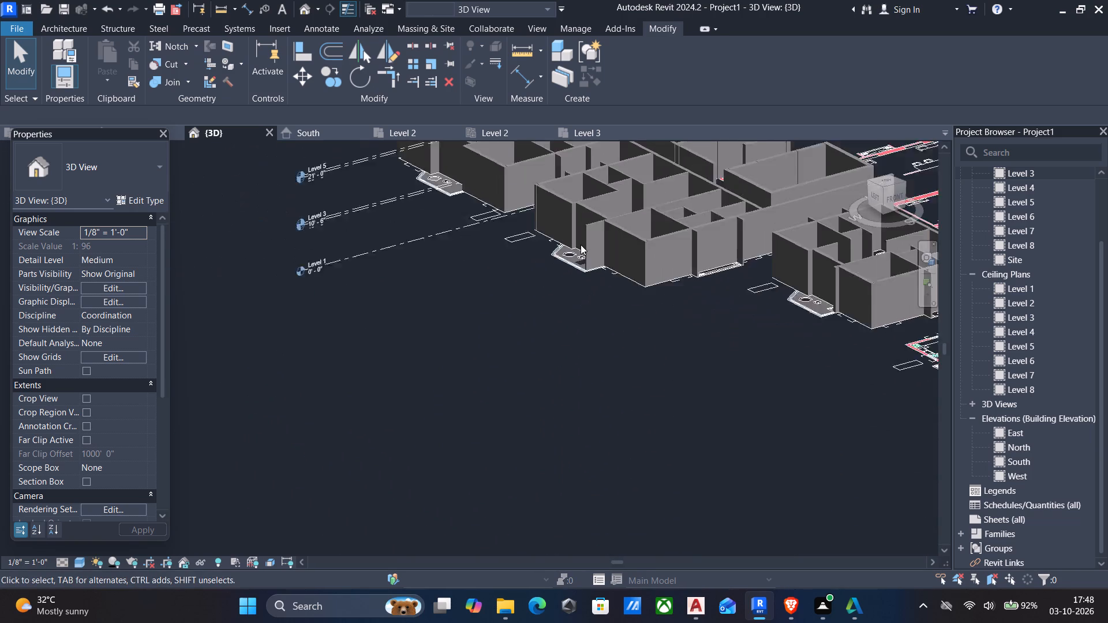
scroll(581, 245, "down", 1)
middle_click_drag(624, 286, 390, 286)
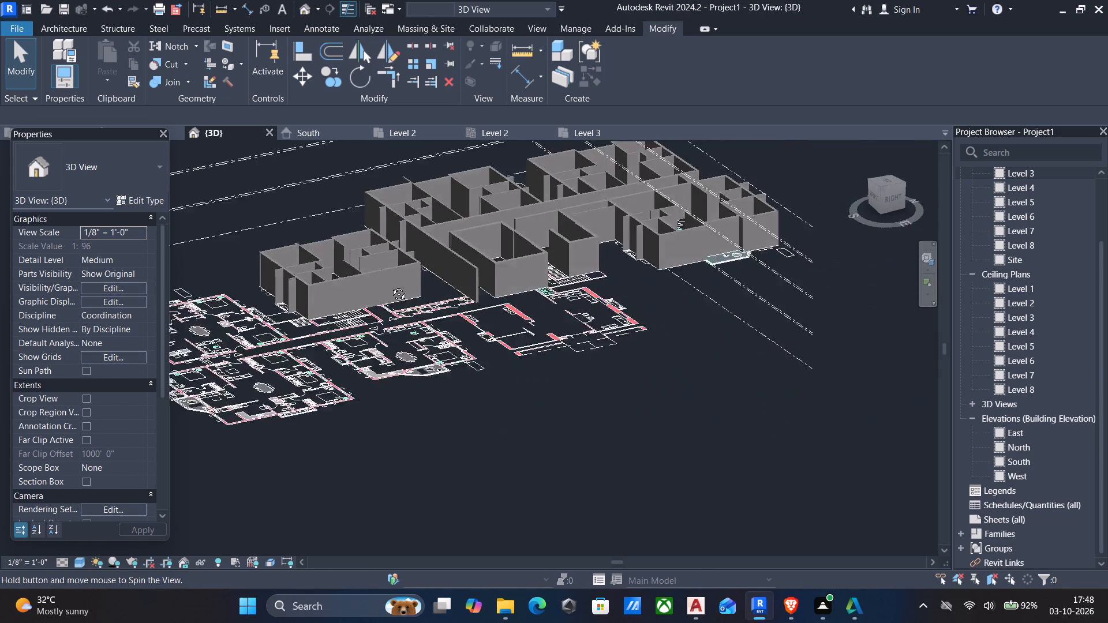
middle_click_drag(390, 286, 583, 350)
scroll(587, 350, "down", 3)
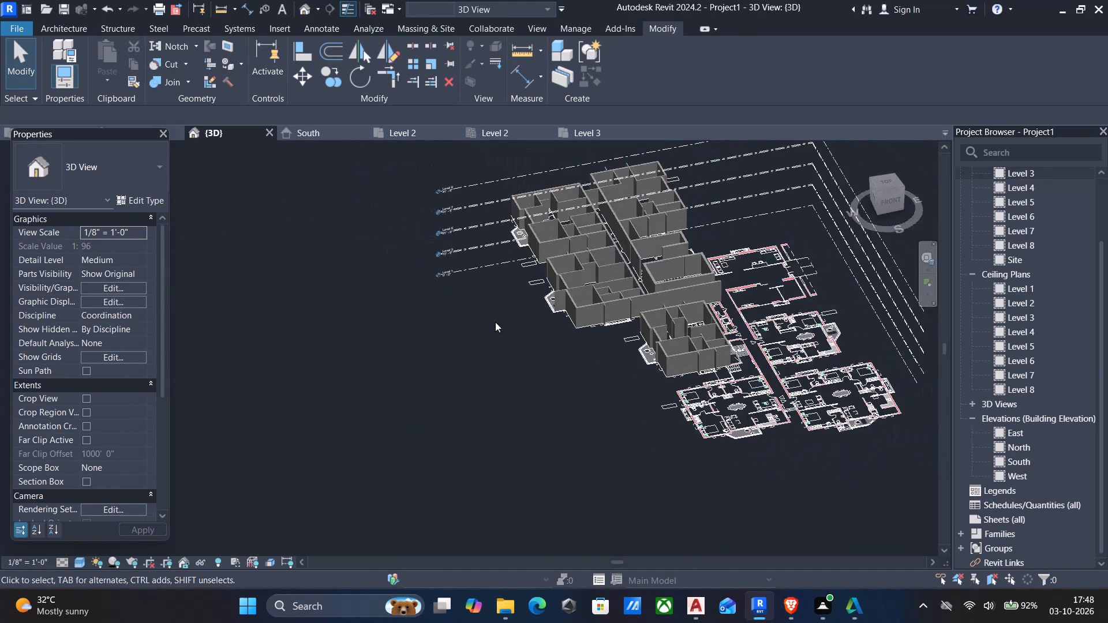
middle_click_drag(486, 321, 390, 265, "shift")
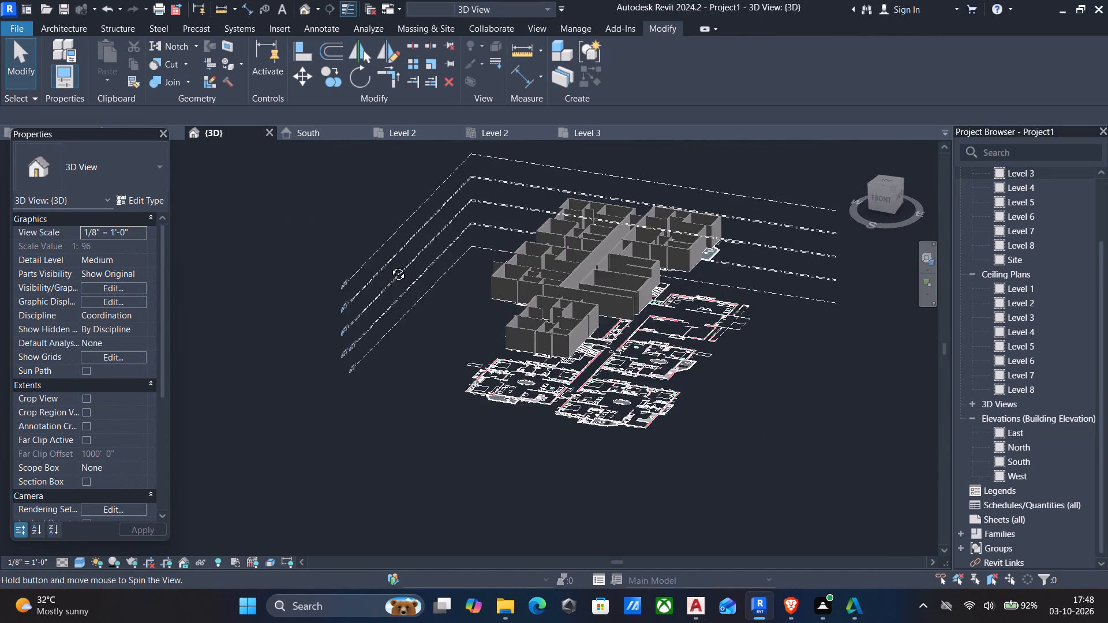
middle_click_drag(390, 265, 597, 222, "shift")
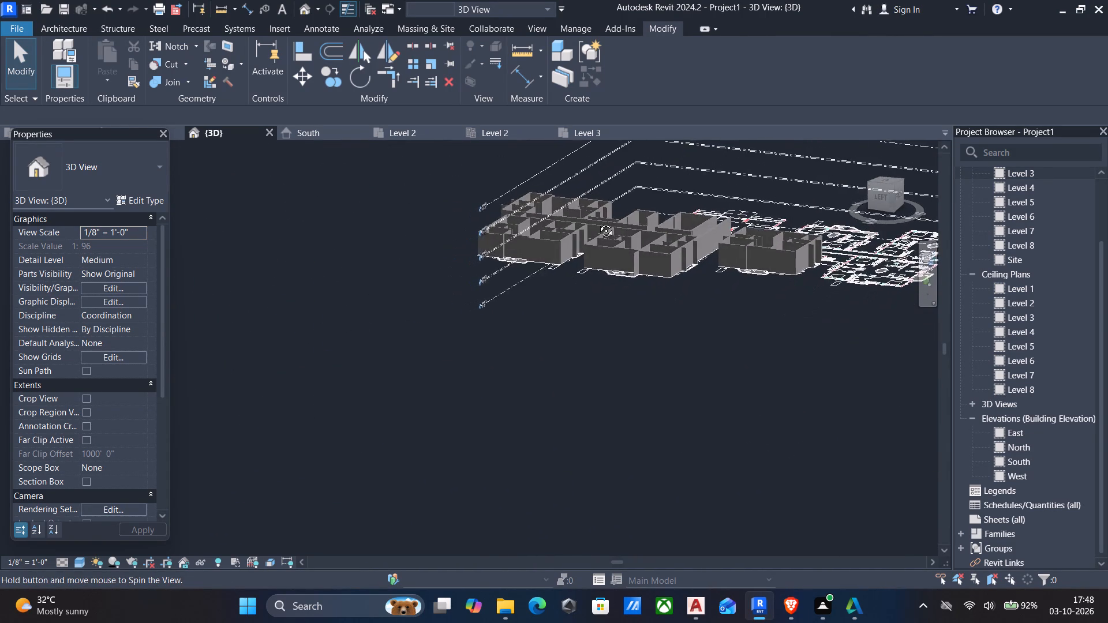
middle_click_drag(597, 222, 656, 404, "shift")
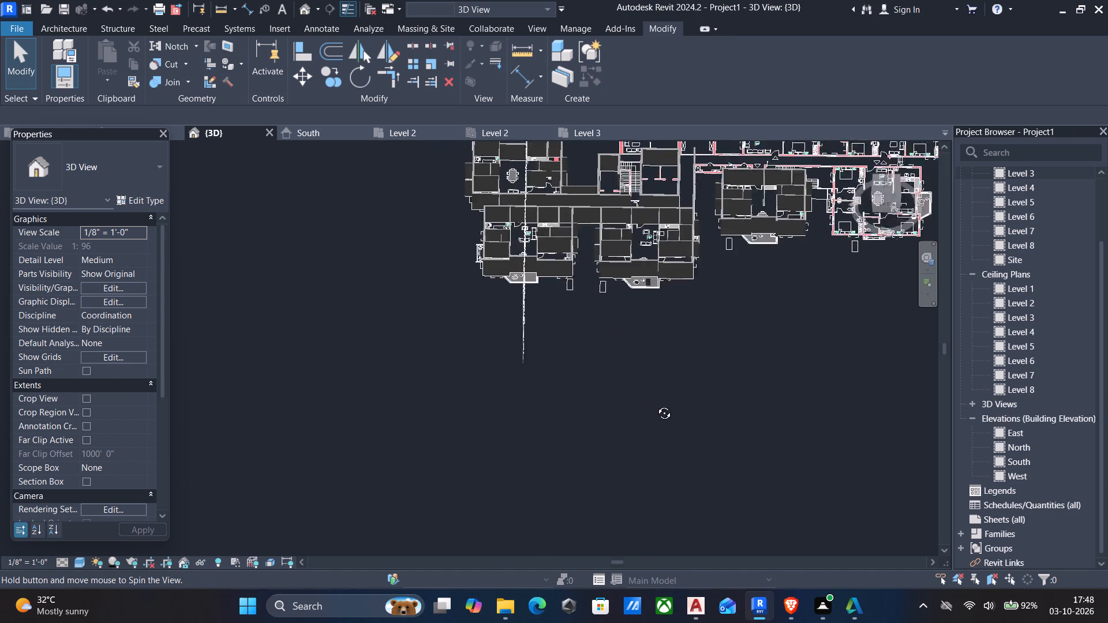
middle_click_drag(656, 404, 557, 268, "shift")
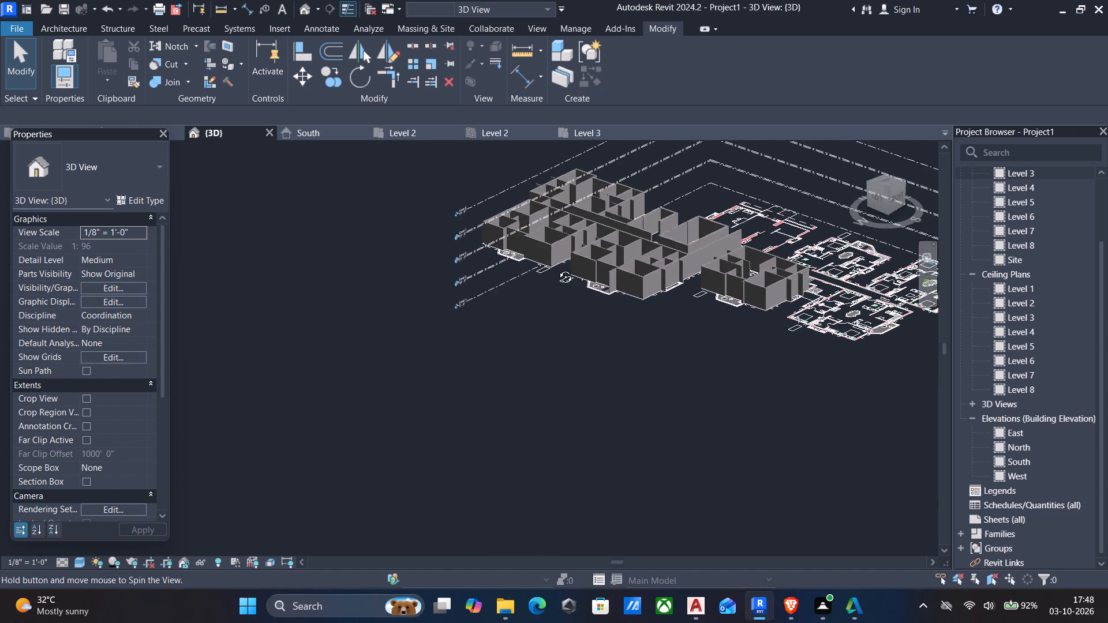
middle_click_drag(557, 268, 661, 258, "shift")
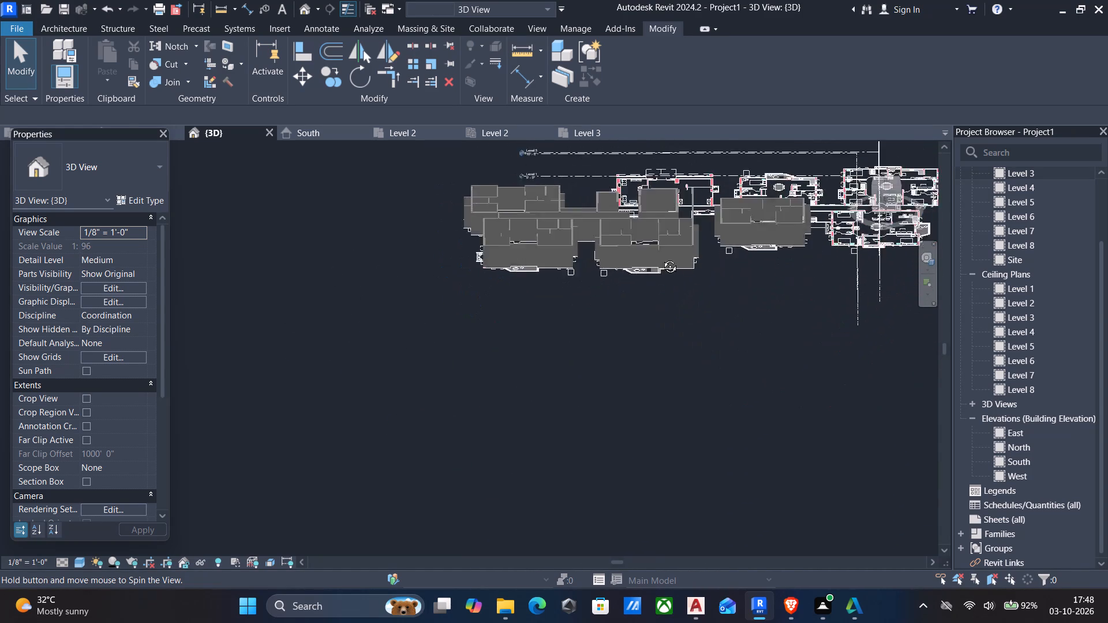
Place 4.5" walls on Level 3 along the west and east sides of the ODU ledge north of apartment 7's toilet.
middle_click_drag(661, 258, 508, 295, "shift")
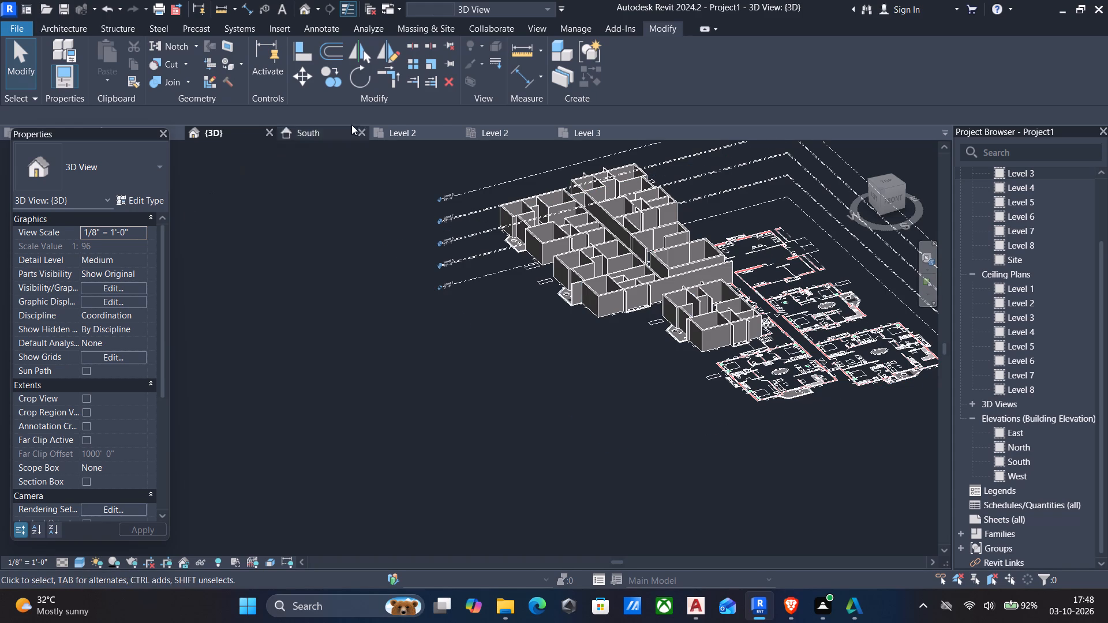
double_click(1026, 173)
scroll(630, 311, "down", 6)
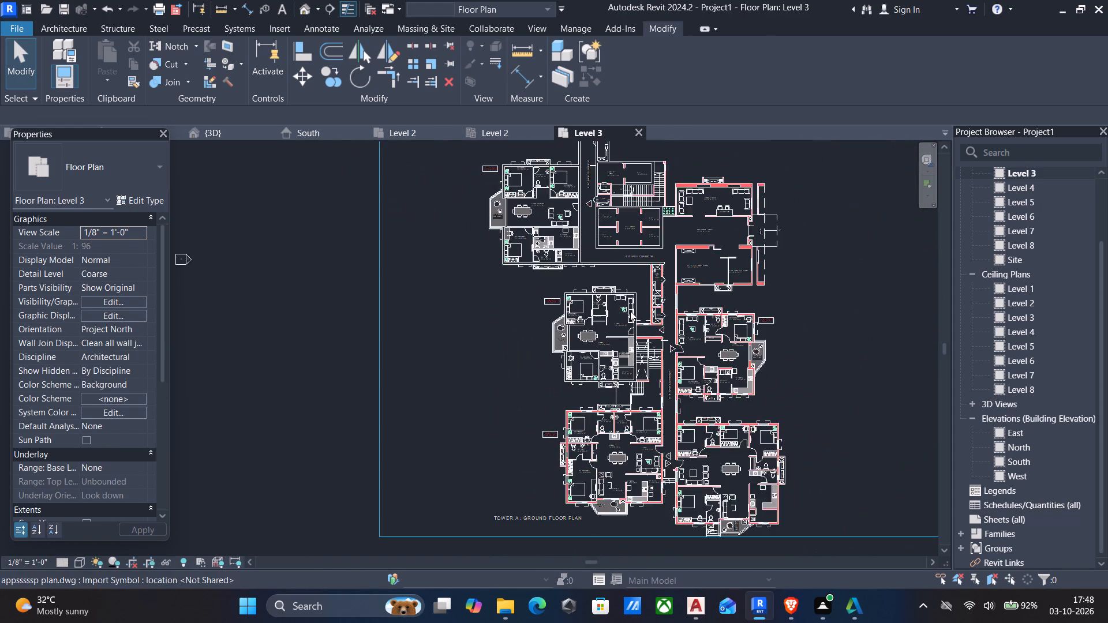
scroll(630, 311, "down", 3)
middle_click_drag(602, 192, 598, 283)
scroll(621, 217, "up", 5)
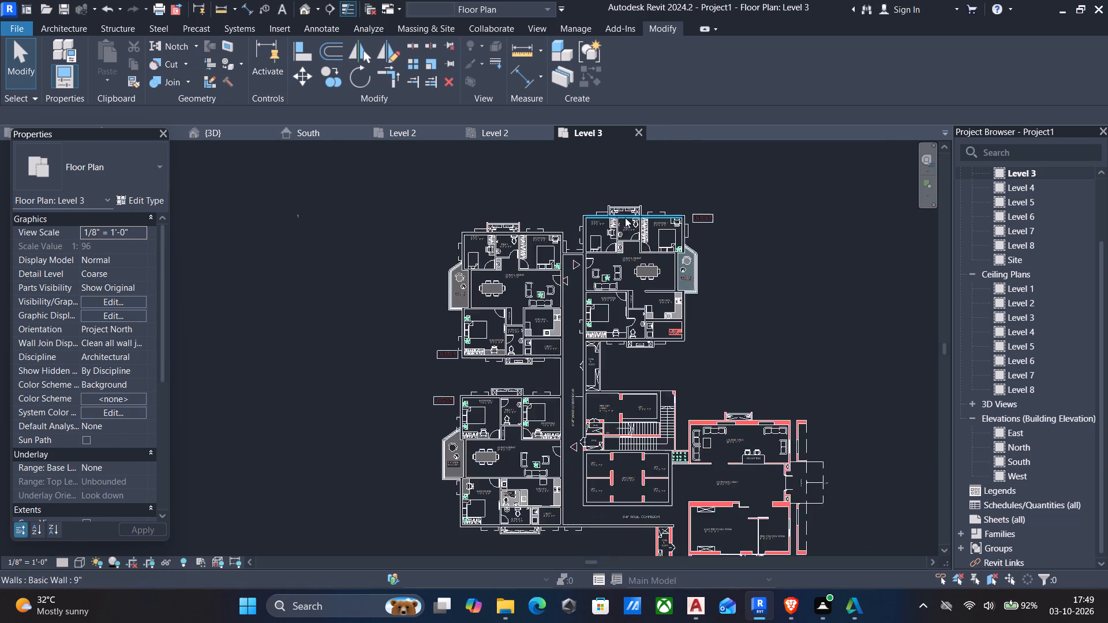
scroll(600, 207, "up", 5)
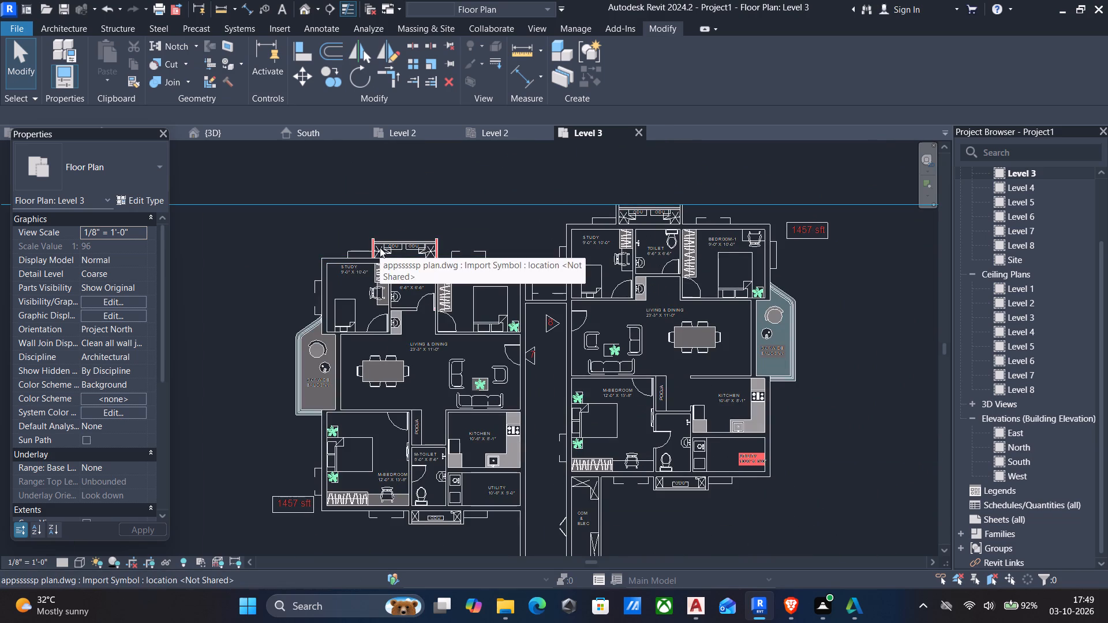
type("wa")
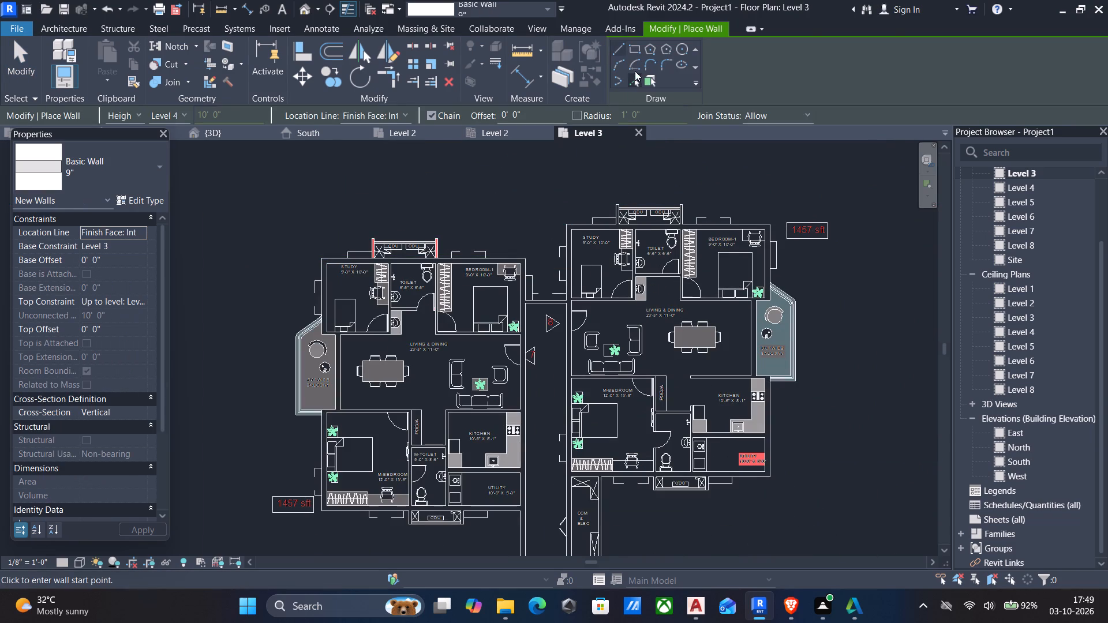
left_click(635, 80)
left_click(147, 166)
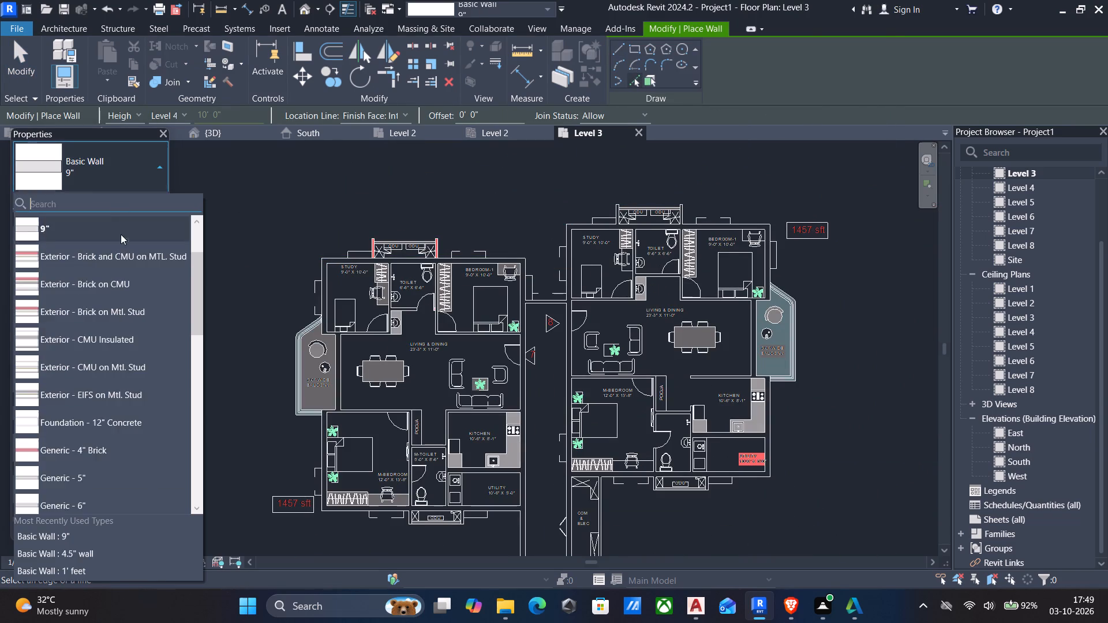
scroll(115, 272, "up", 4)
left_click(76, 274)
scroll(376, 236, "up", 4)
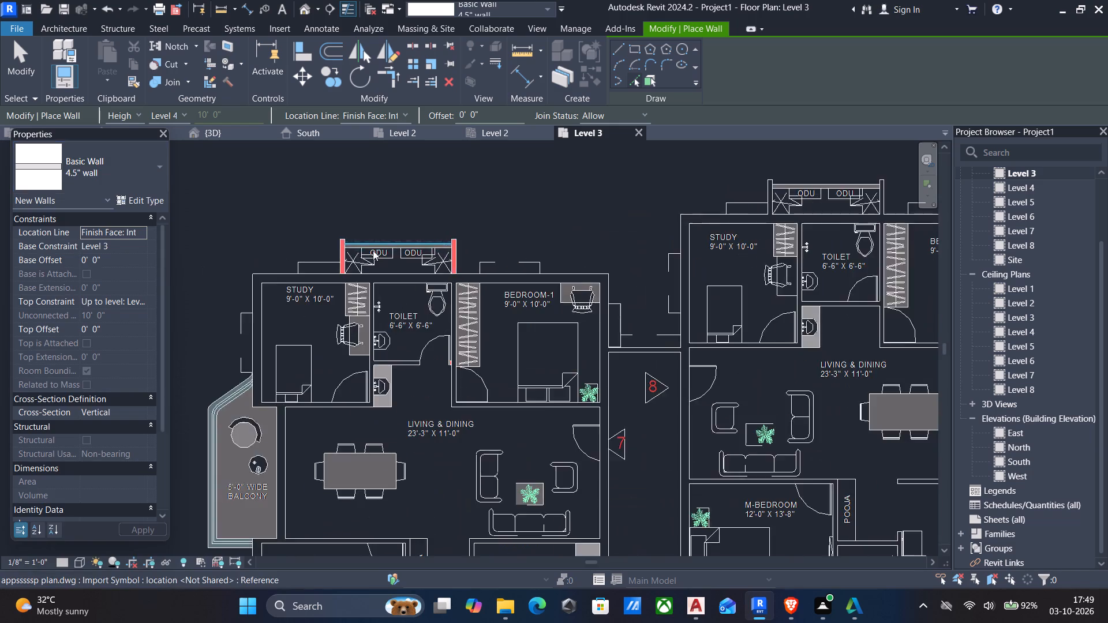
scroll(329, 256, "up", 9)
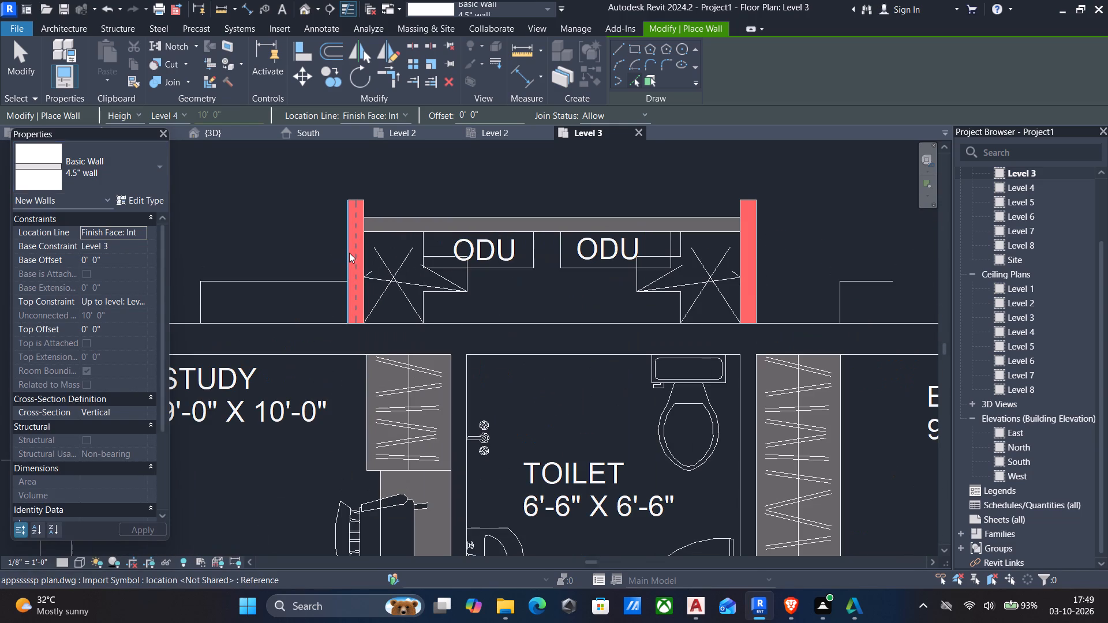
left_click(352, 257)
scroll(534, 280, "down", 4)
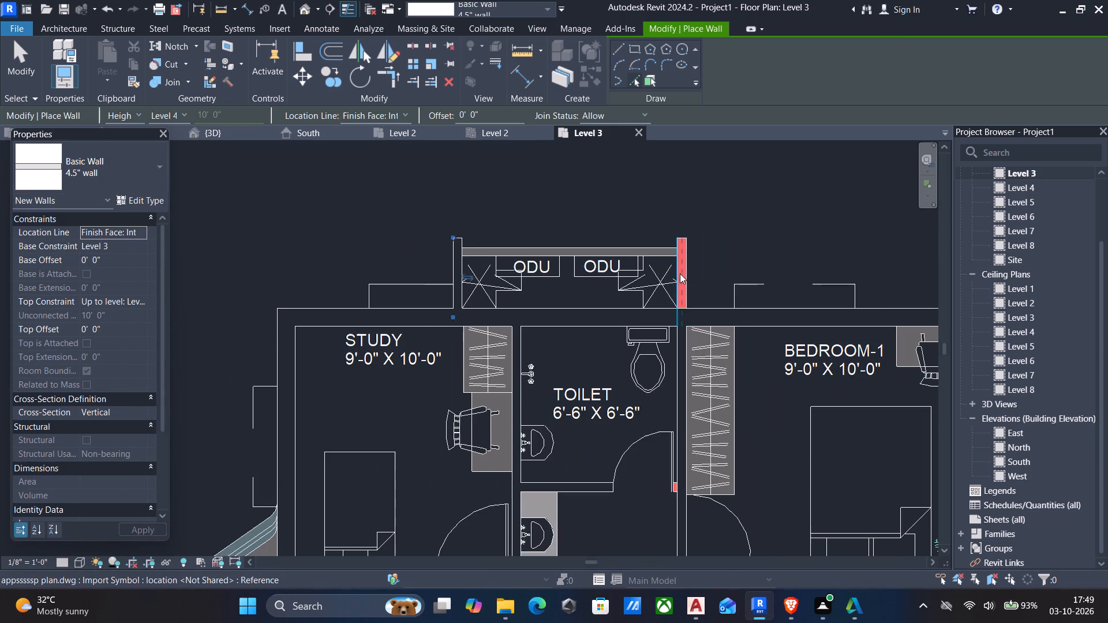
left_click(682, 273)
Place 9" walls at the north and south piers between the fire lift lobby and the 10'-3" x 7'-3" lift.
scroll(677, 286, "down", 4)
middle_click_drag(687, 294, 679, 256)
scroll(679, 255, "up", 1)
scroll(701, 309, "down", 5)
middle_click_drag(721, 339, 713, 276)
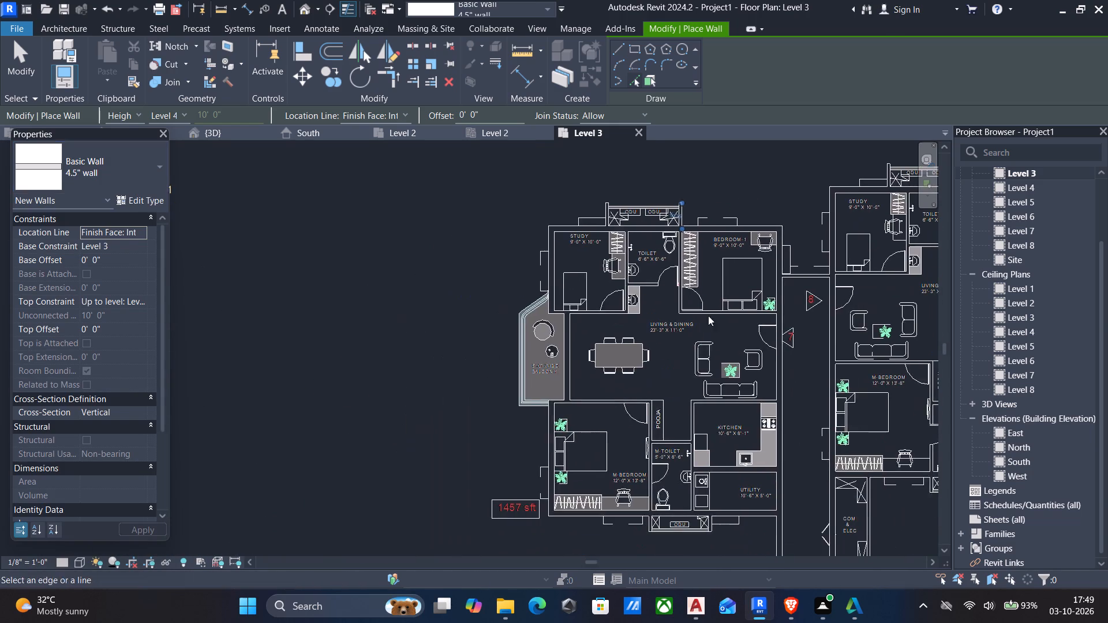
scroll(709, 357, "down", 2)
middle_click_drag(710, 360, 704, 295)
middle_click_drag(692, 422, 663, 321)
scroll(672, 333, "down", 2)
middle_click_drag(687, 354, 672, 358)
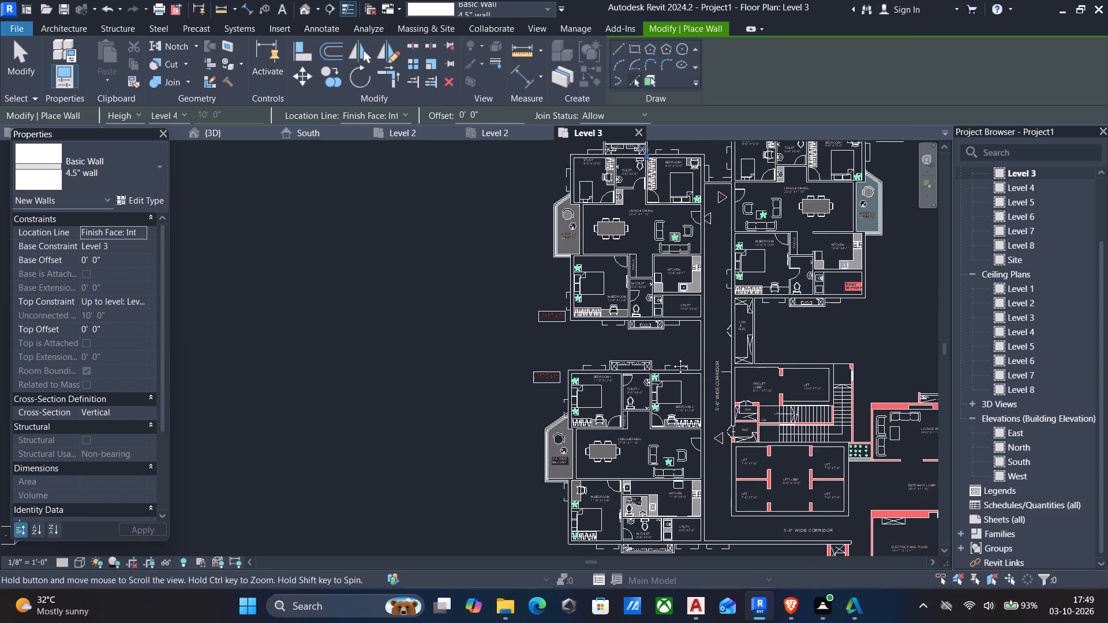
middle_click_drag(672, 358, 632, 439)
scroll(729, 219, "up", 5)
scroll(705, 252, "down", 6)
scroll(761, 336, "up", 4)
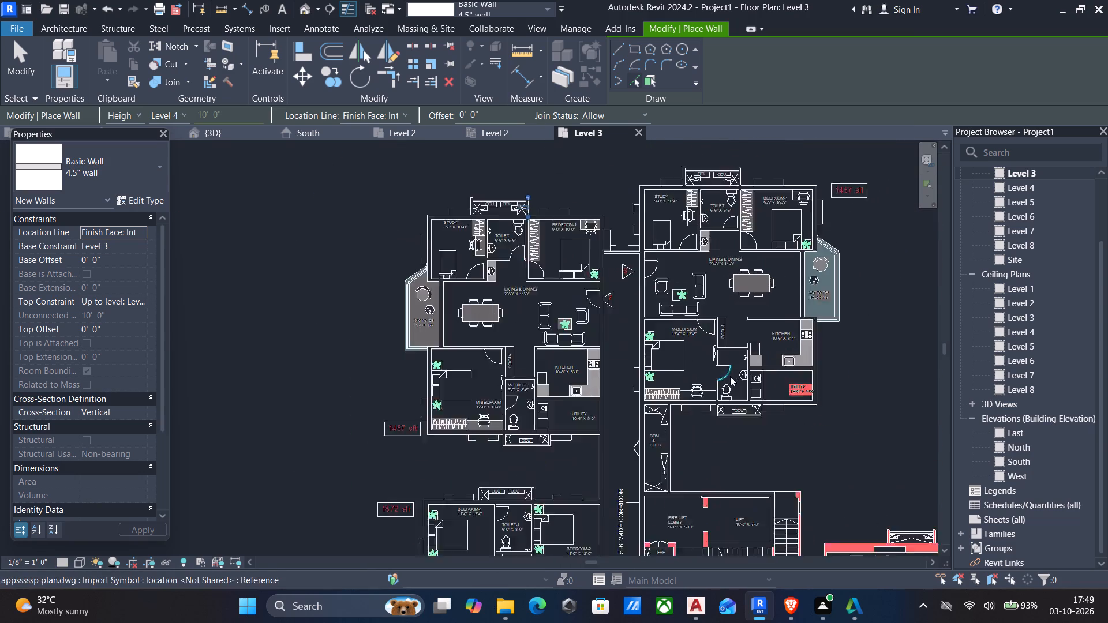
scroll(725, 393, "down", 4)
middle_click_drag(733, 404, 718, 311)
scroll(714, 421, "up", 6)
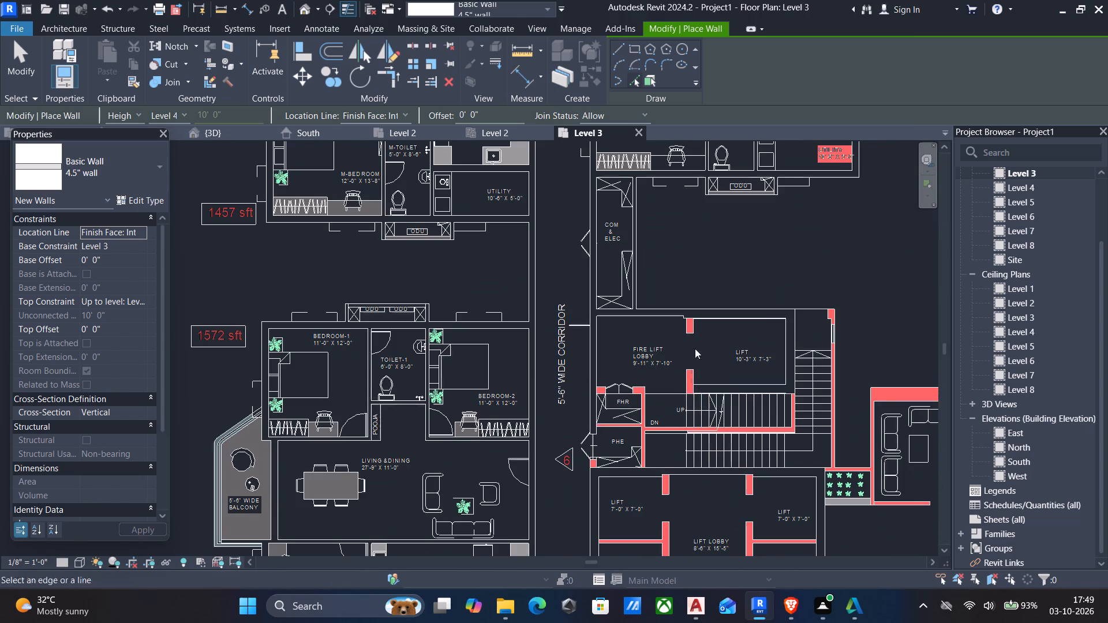
scroll(691, 322, "up", 4)
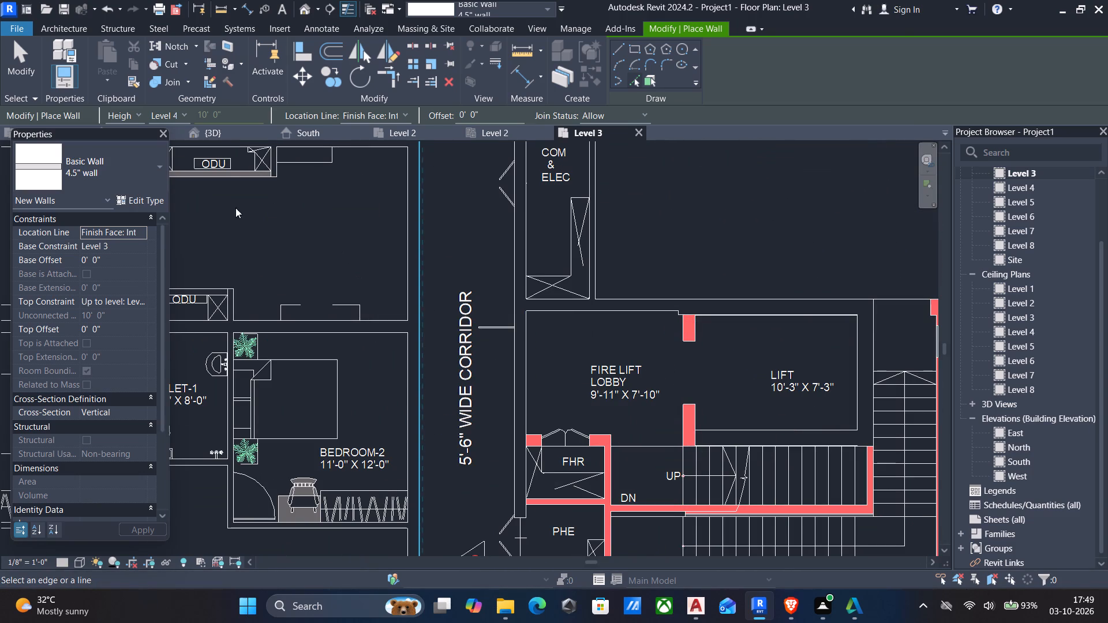
left_click(129, 172)
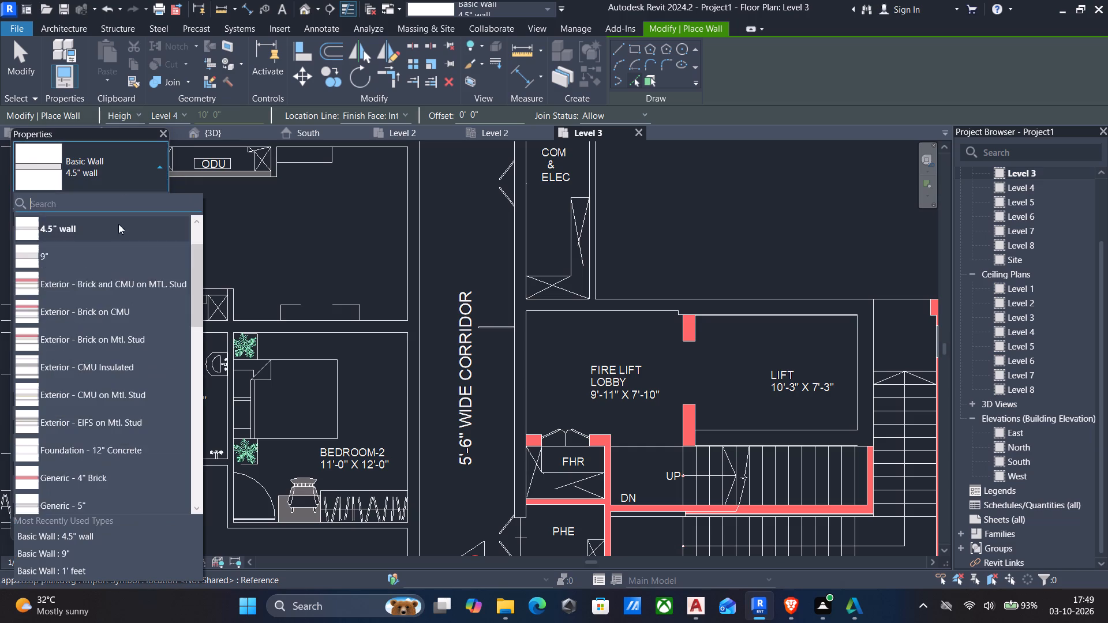
scroll(106, 259, "up", 5)
left_click(76, 307)
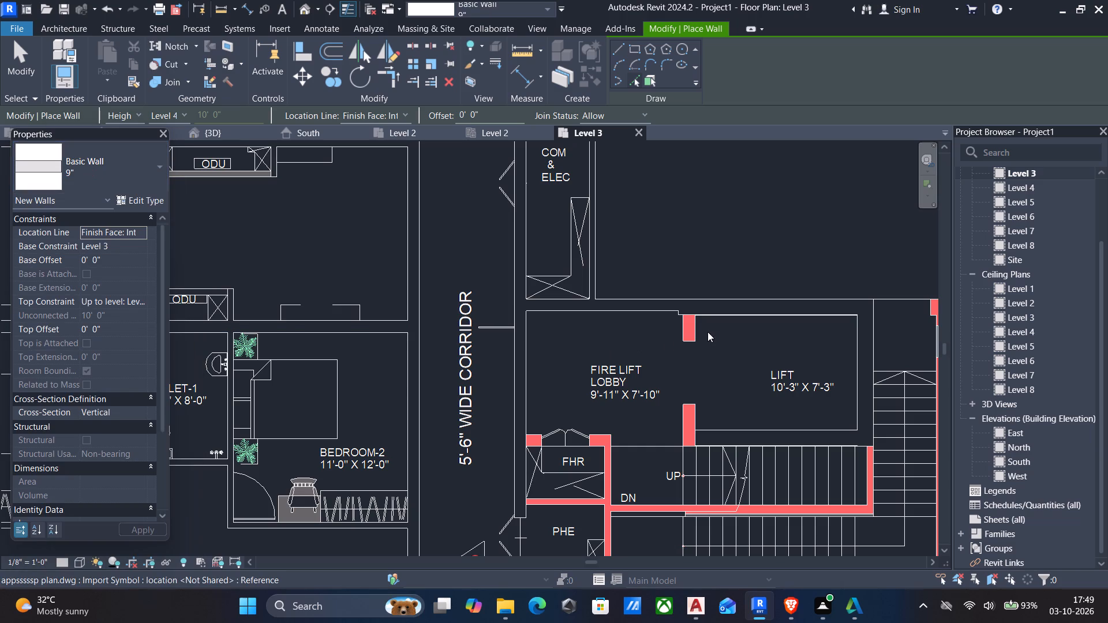
left_click(692, 327)
scroll(701, 374, "down", 1)
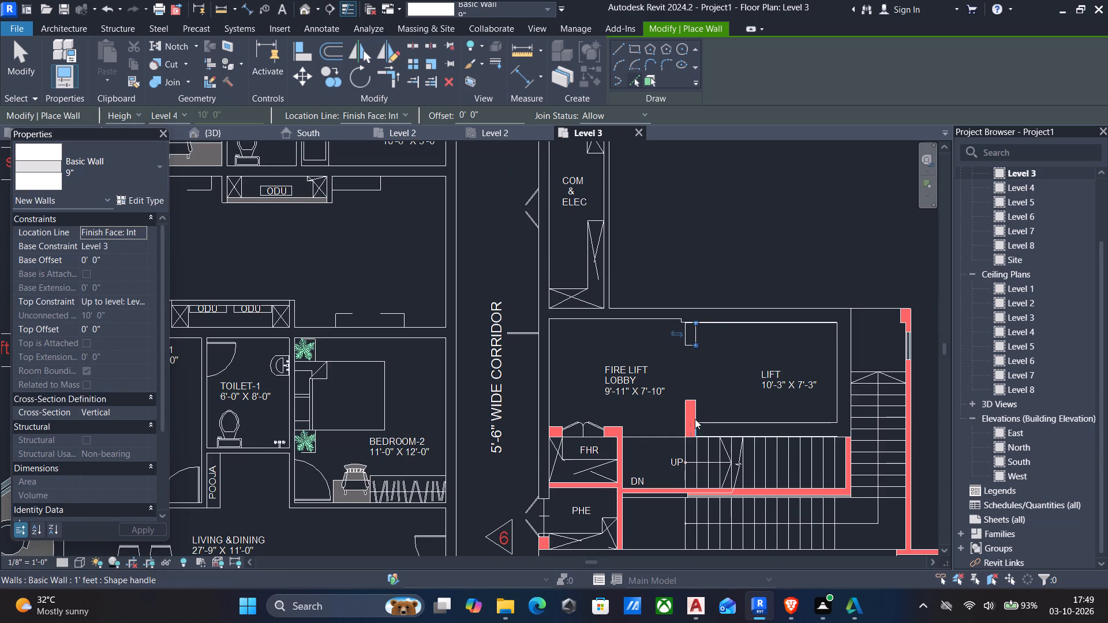
left_click(694, 419)
Place short 9" walls on the east and west sides of the FHR door, facing the fire lift lobby.
scroll(700, 419, "down", 2)
middle_click_drag(700, 419, 701, 419)
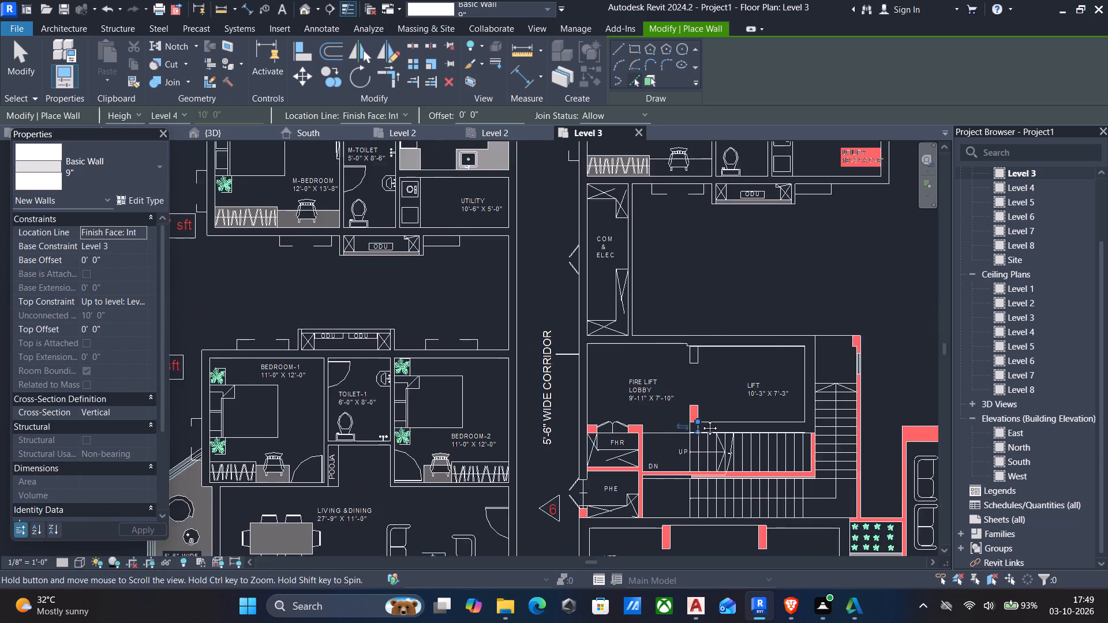
middle_click_drag(701, 419, 725, 354)
scroll(660, 366, "up", 5)
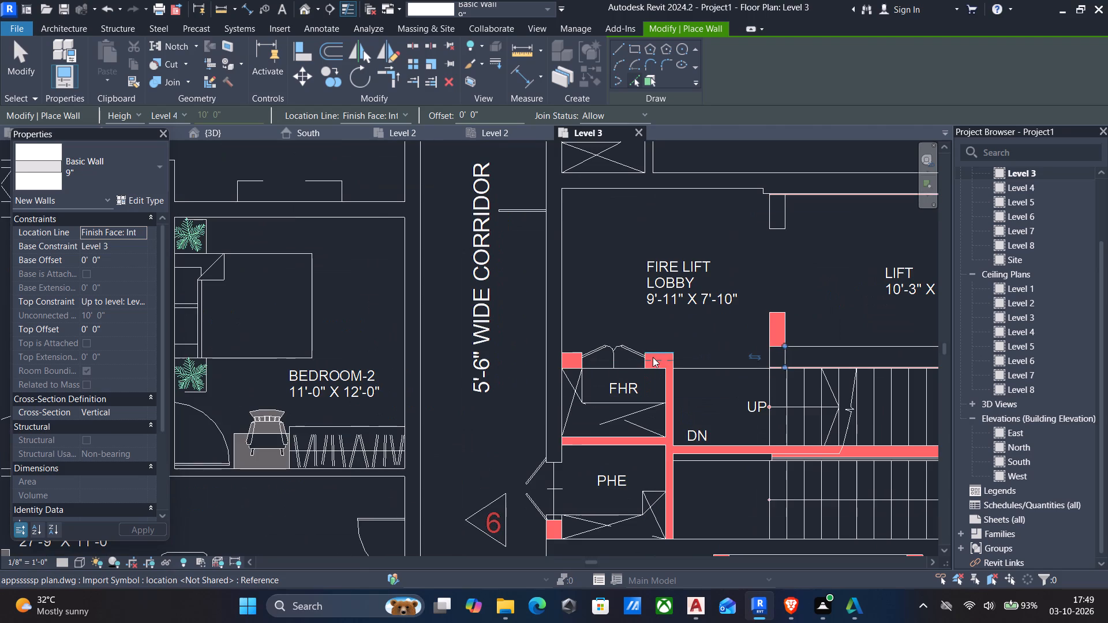
left_click(656, 358)
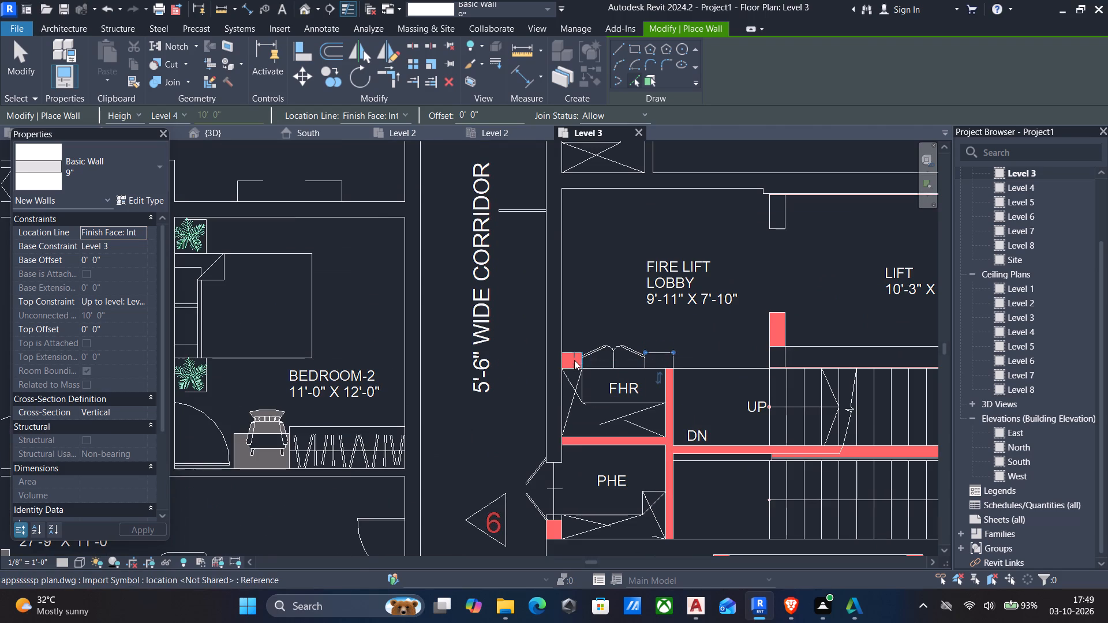
left_click(569, 359)
Examine the walls around the FHR and PHE shafts and the adjoining staircase.
scroll(593, 374, "down", 4)
middle_click_drag(602, 383, 611, 329)
scroll(630, 350, "up", 1)
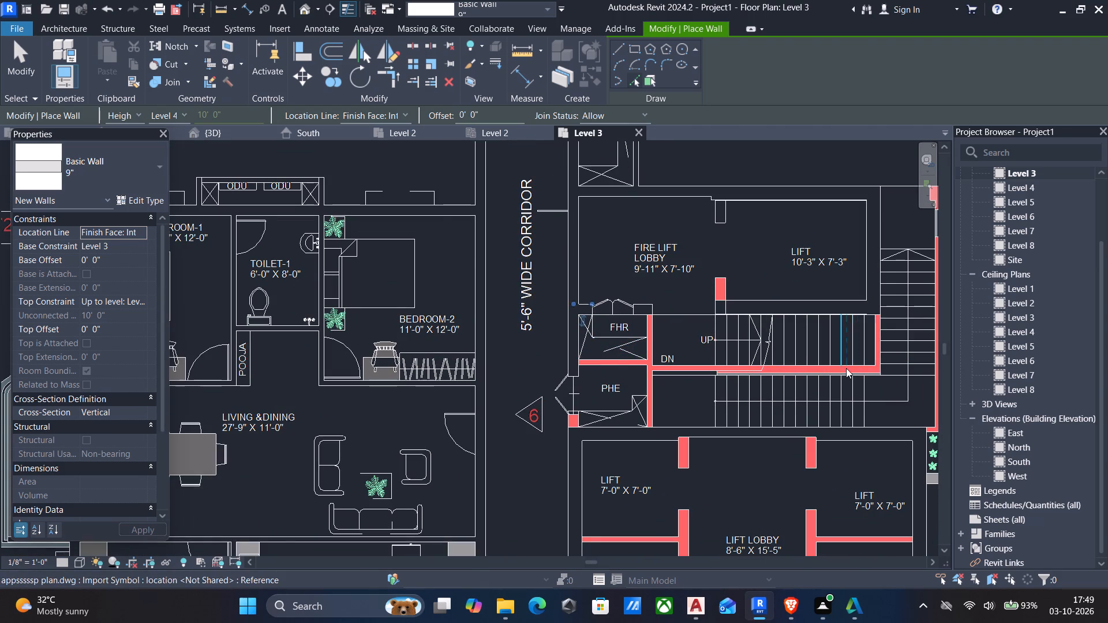
scroll(846, 368, "up", 3)
scroll(765, 369, "down", 3)
middle_click_drag(765, 374, 738, 331)
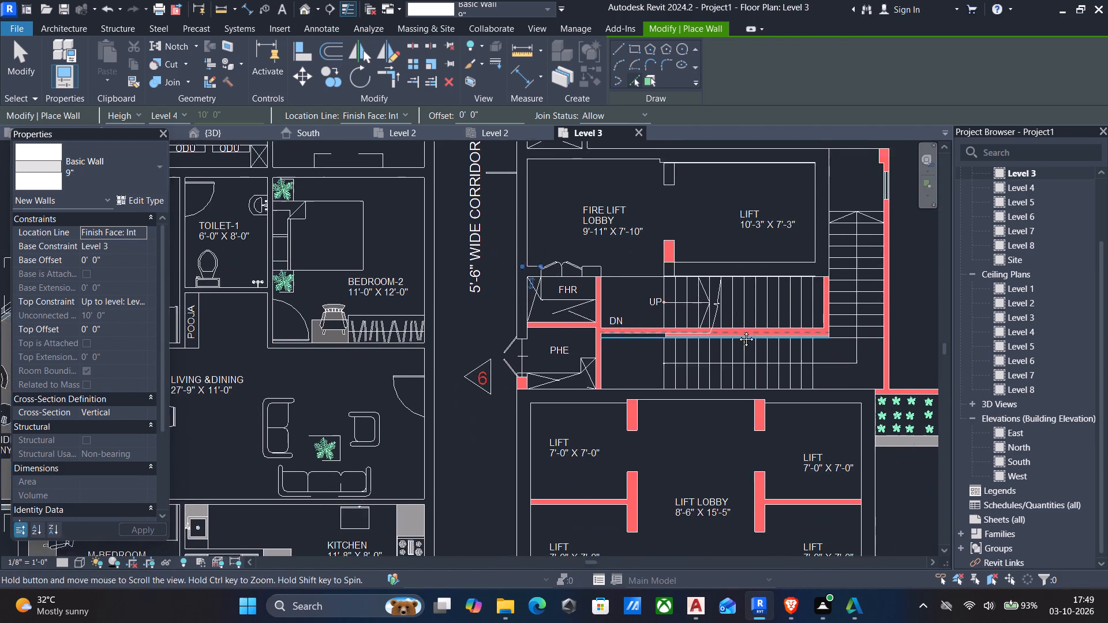
middle_click_drag(738, 331, 736, 328)
scroll(657, 331, "up", 8)
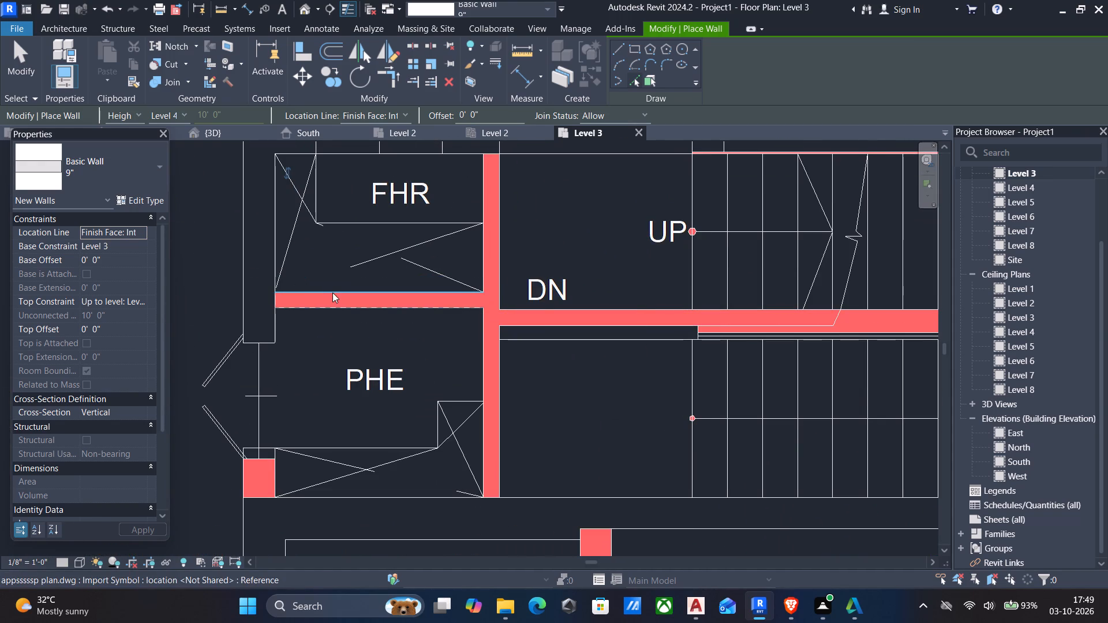
scroll(338, 299, "down", 4)
middle_click_drag(439, 370, 450, 337)
scroll(439, 370, "down", 4)
scroll(508, 335, "down", 3)
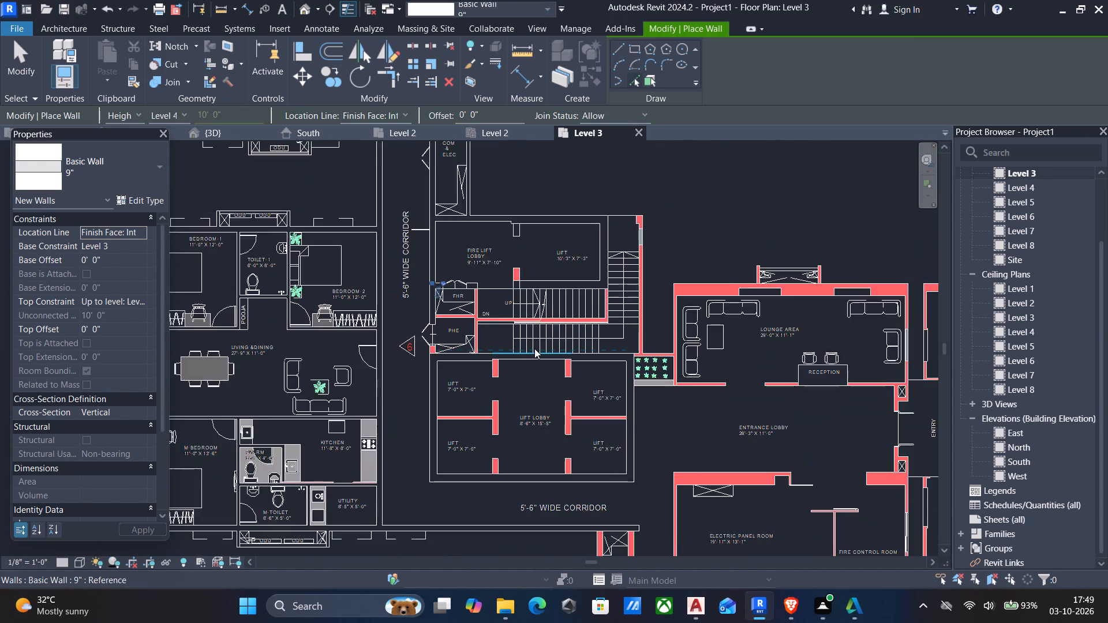
Place 9" walls along the south and north sides of the entrance passage marked 5, east of the 1292 sft apartment.
scroll(534, 348, "down", 8)
middle_click_drag(556, 377, 589, 271)
middle_click_drag(587, 419, 596, 396)
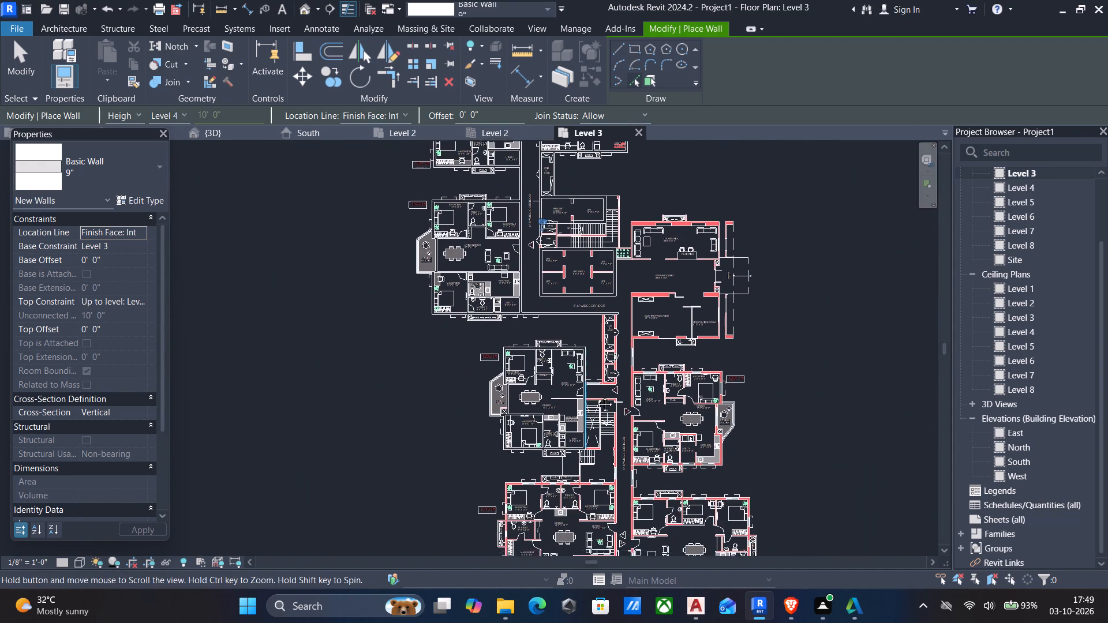
middle_click_drag(596, 396, 605, 343)
scroll(568, 331, "up", 9)
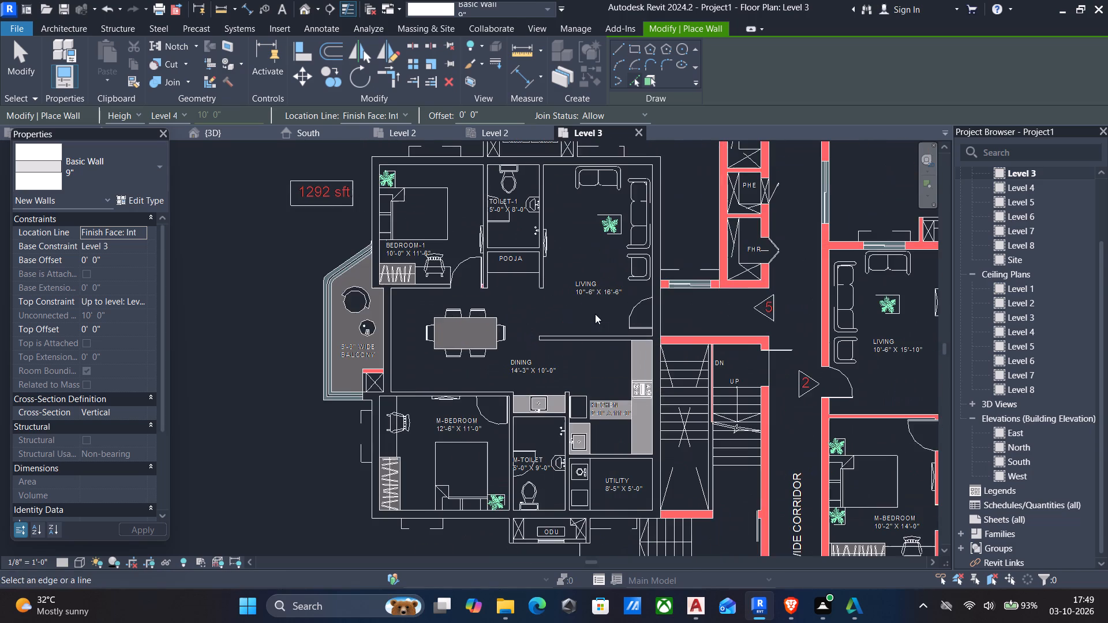
middle_click_drag(592, 384, 593, 347)
scroll(384, 331, "up", 4)
scroll(451, 380, "down", 2)
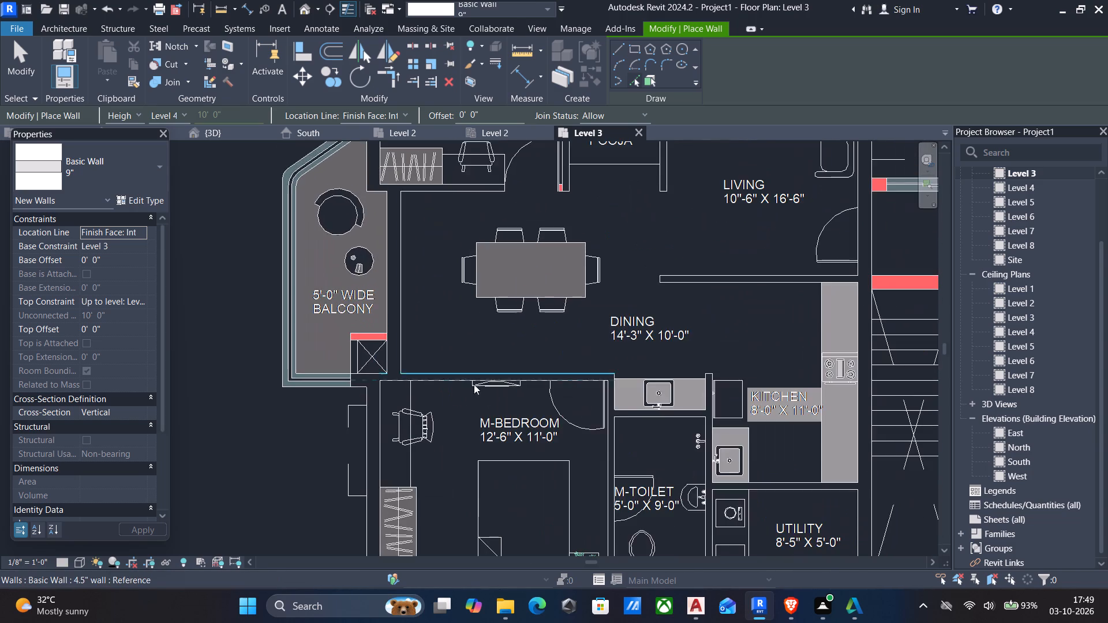
scroll(474, 384, "down", 3)
left_click(722, 332)
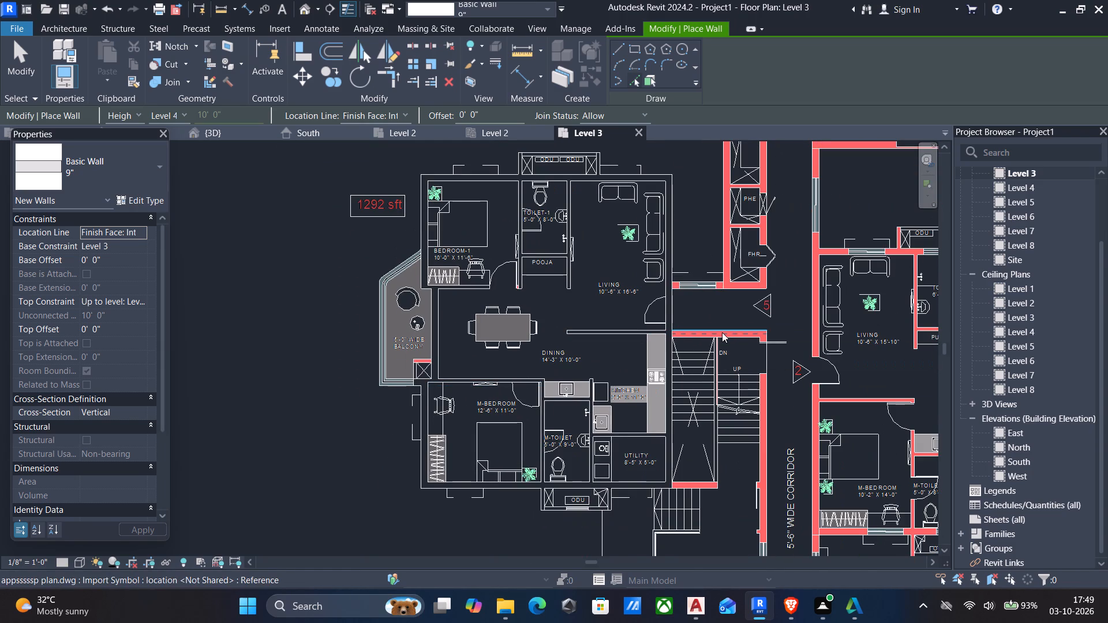
left_click(741, 285)
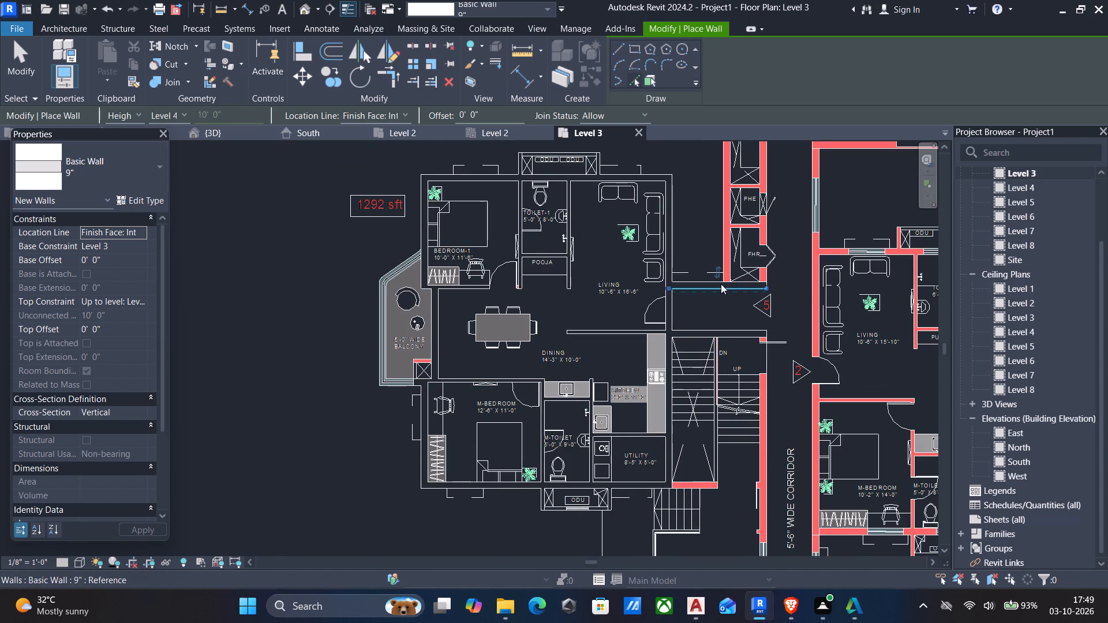
Place 9" walls along the west and east sides of the COM & ELEC, PHE and FHR shafts north of entrance passage 5.
left_click(727, 248)
scroll(731, 265, "down", 4)
middle_click_drag(739, 279, 739, 279)
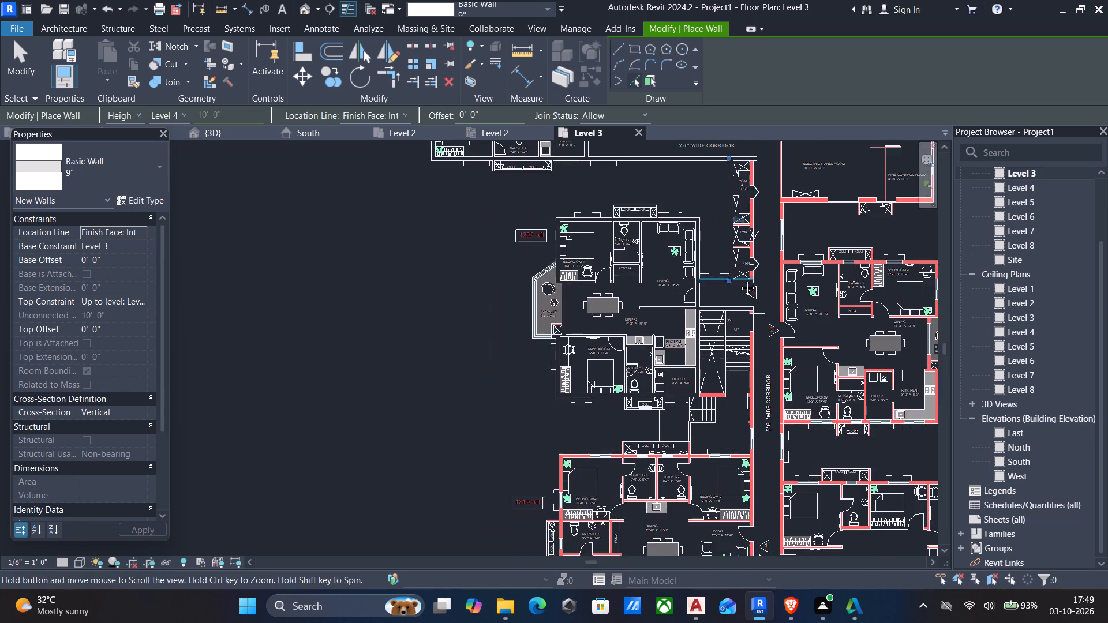
middle_click_drag(739, 279, 719, 317)
scroll(720, 317, "up", 1)
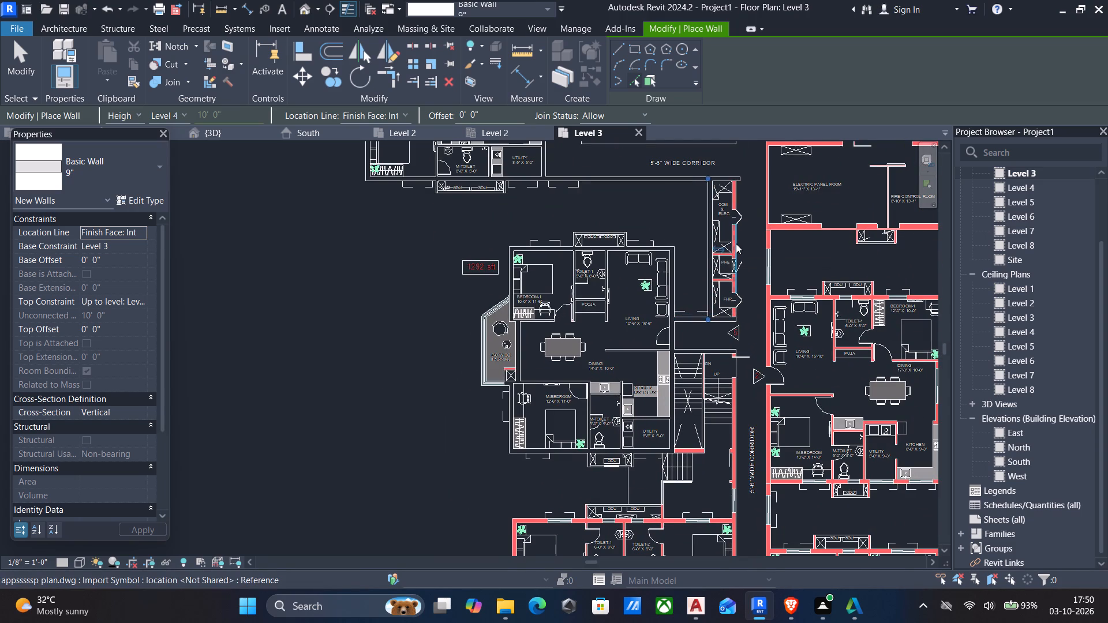
left_click(735, 243)
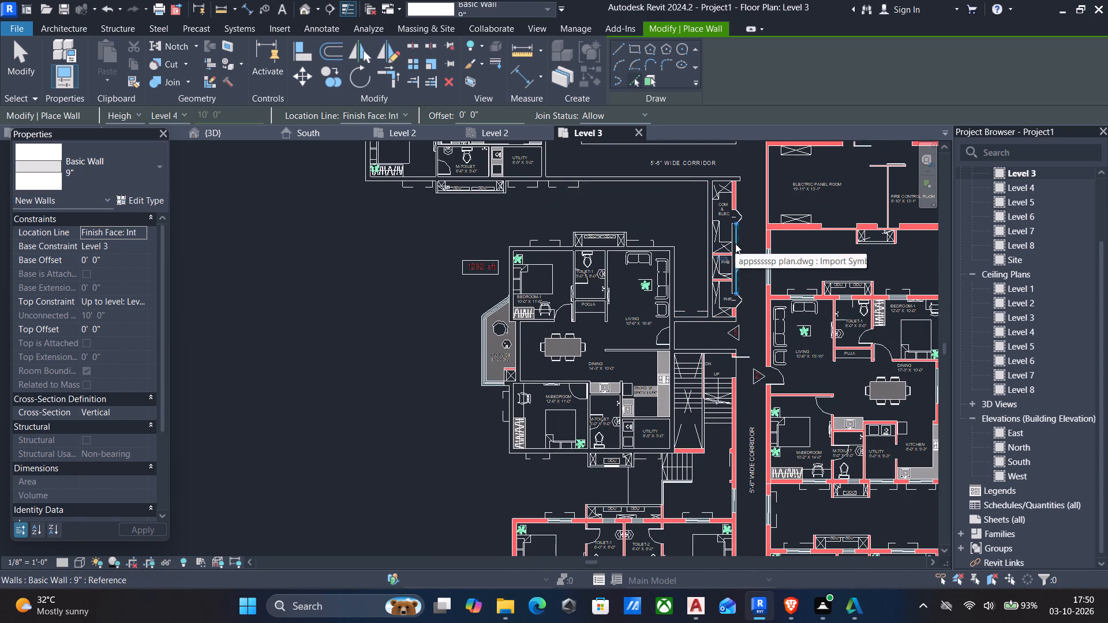
key("Escape")
key("Escape")
Align the north end of the shafts' east 9" wall with the south face of the 5'-6" wide corridor's wall.
key("a")
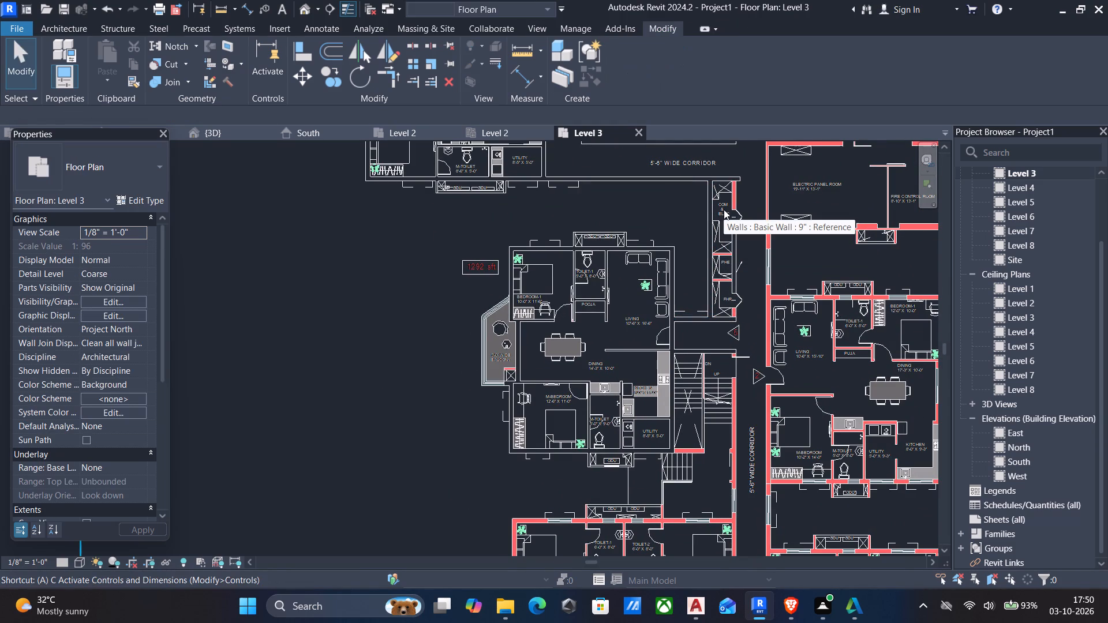
key("l")
scroll(728, 183, "up", 6)
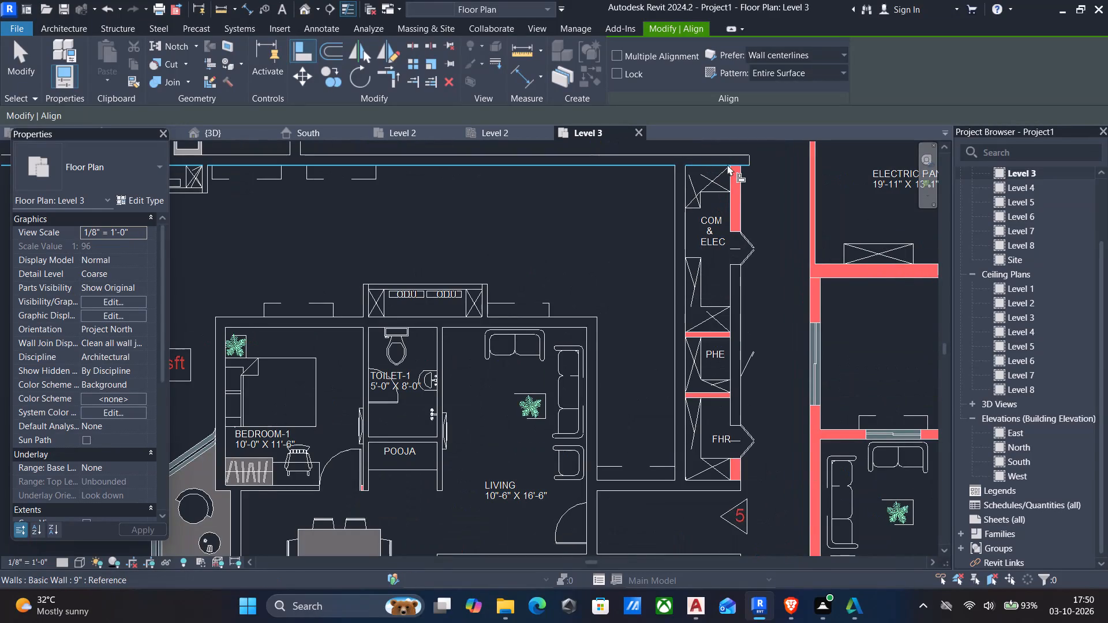
left_click(743, 164)
left_click(743, 262)
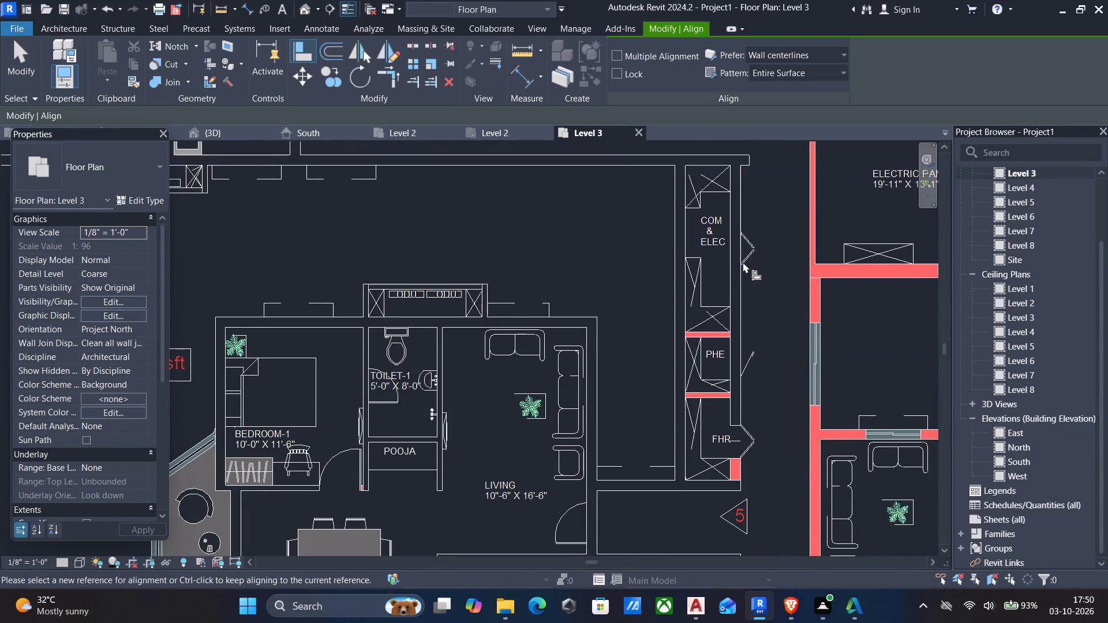
Align the south end of the shafts' east 9" wall with the north face of entrance passage 5's north wall.
scroll(744, 281, "down", 3)
scroll(741, 409, "up", 3)
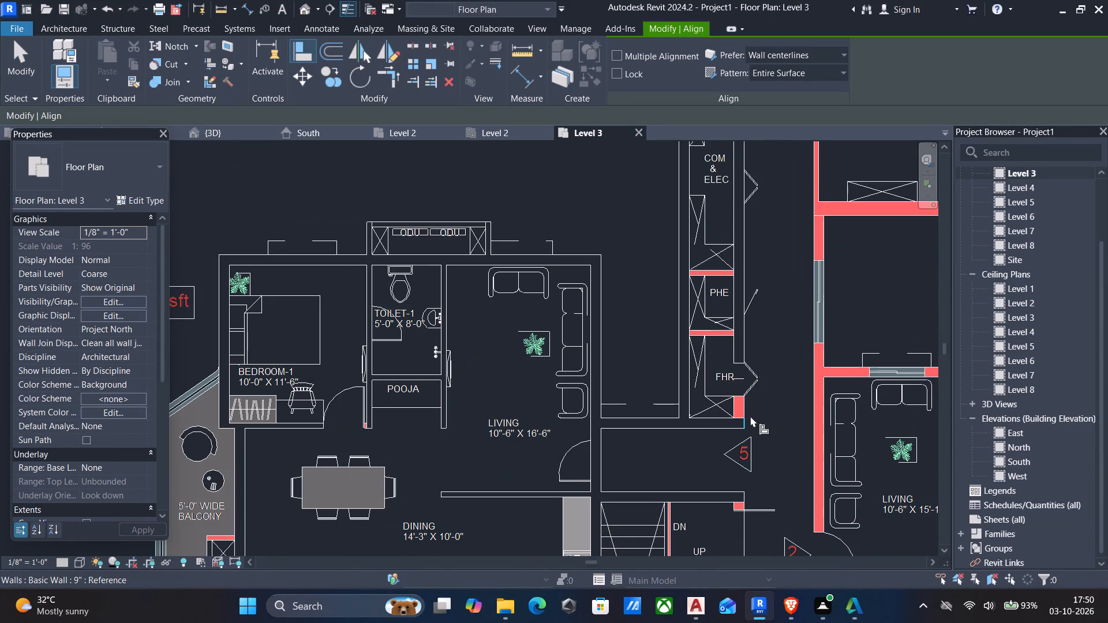
key("Escape")
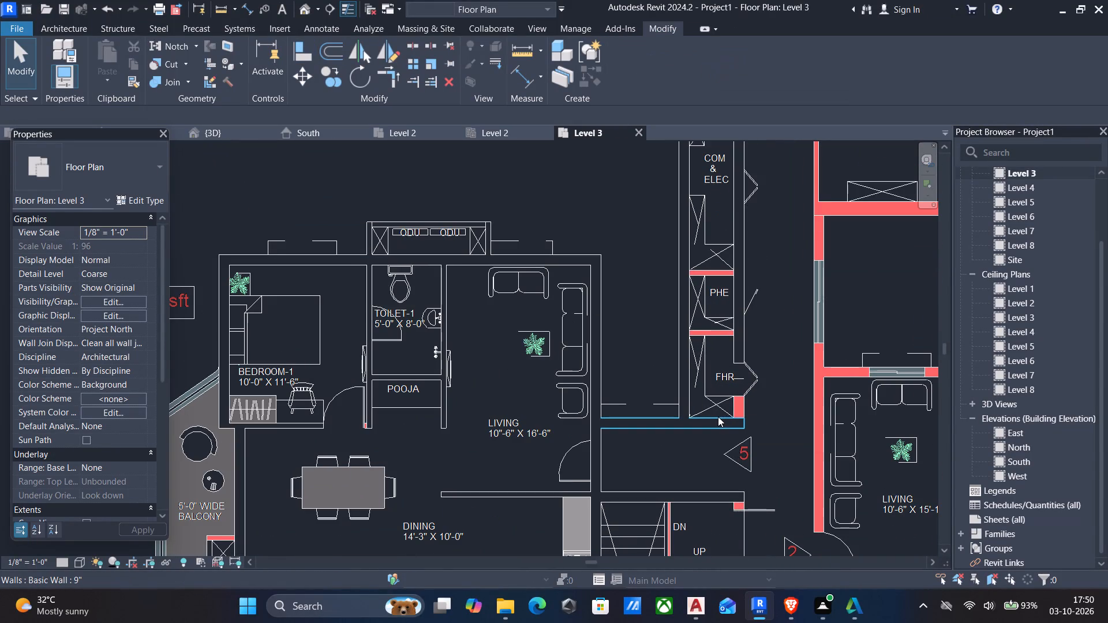
type("wa")
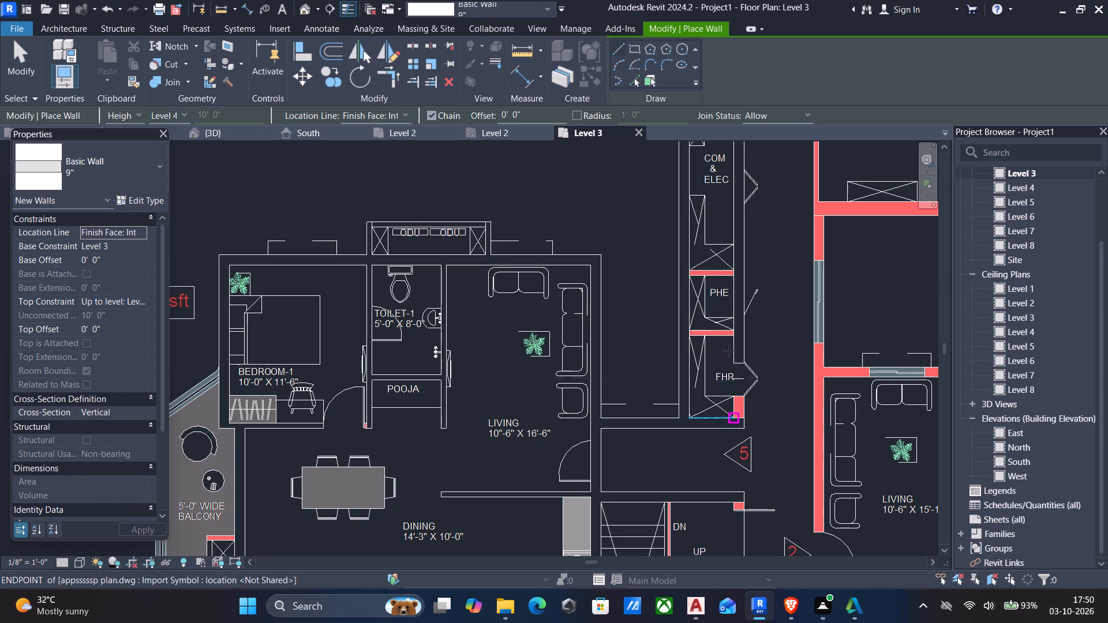
key("Escape")
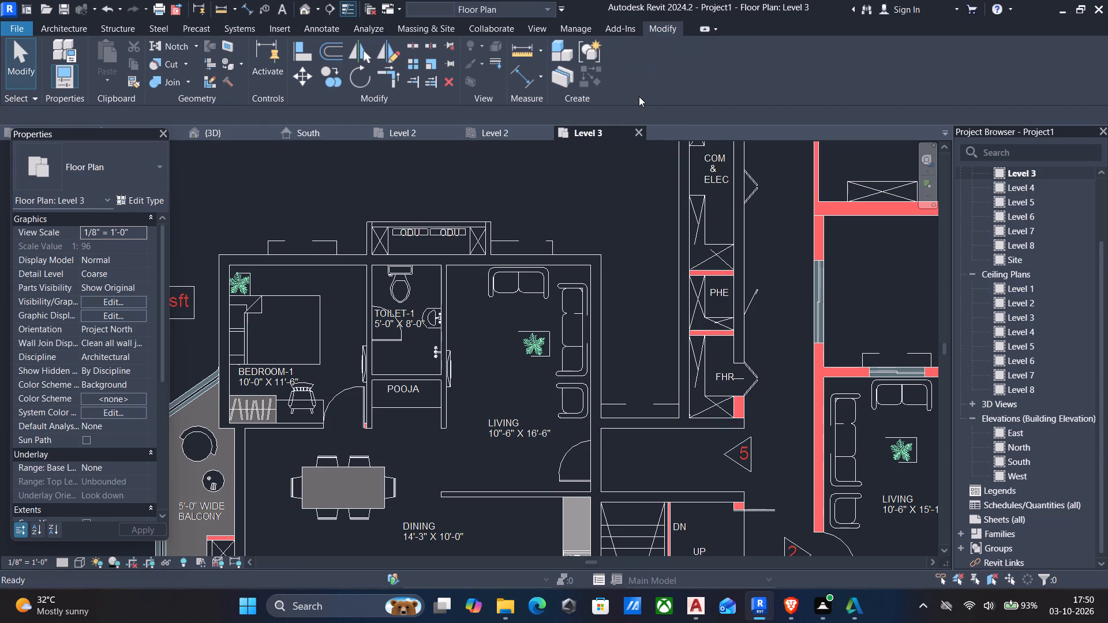
type("al")
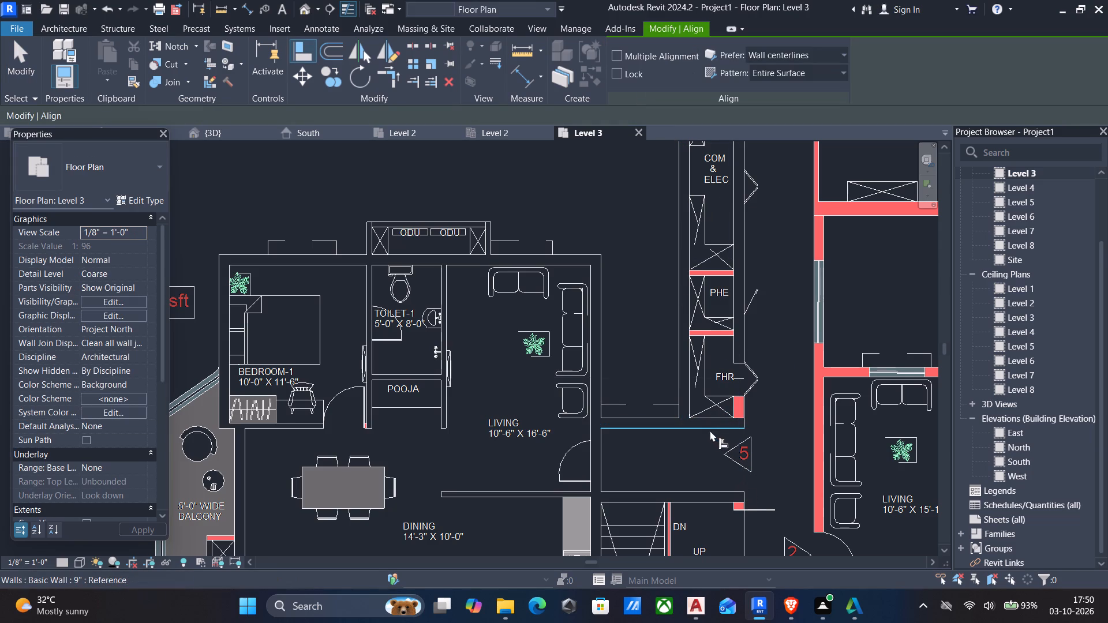
left_click(712, 414)
left_click(733, 362)
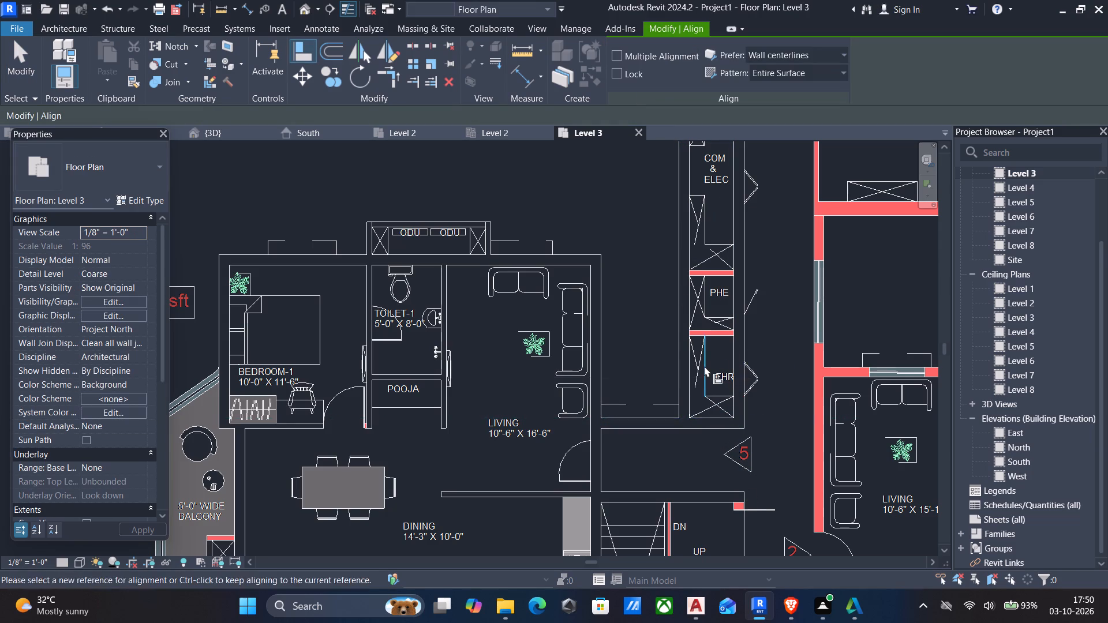
Place 4.5" cross walls between the PHE and FHR shafts and between the COM & ELEC and PHE shafts.
scroll(686, 351, "down", 4)
middle_click_drag(686, 355, 661, 363)
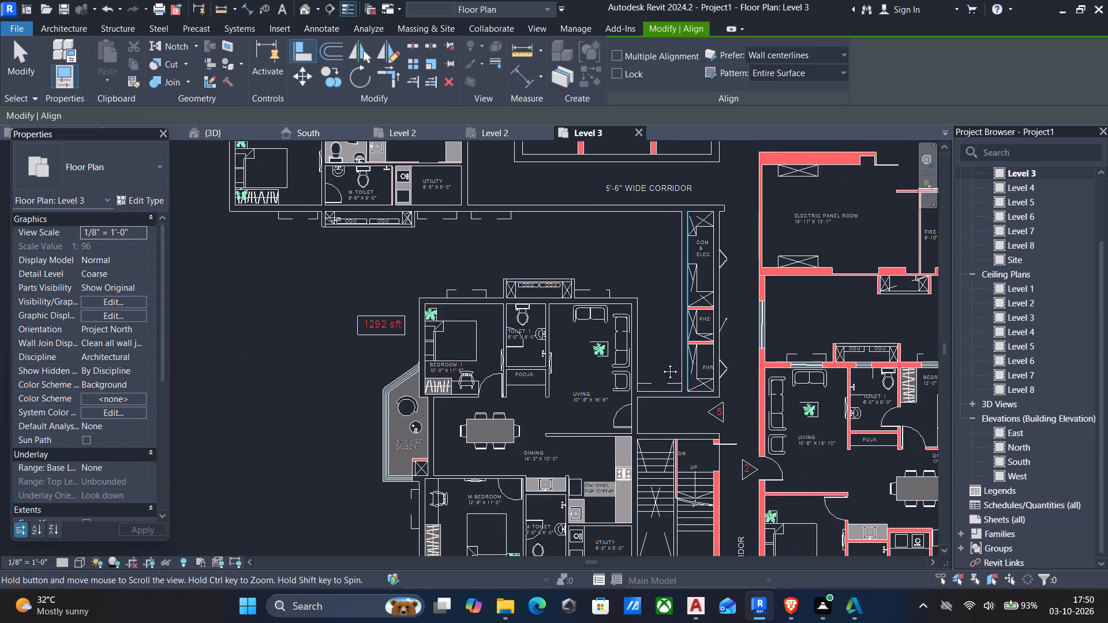
middle_click_drag(661, 363, 657, 364)
scroll(657, 364, "down", 1)
middle_click_drag(687, 445, 689, 372)
key("Escape")
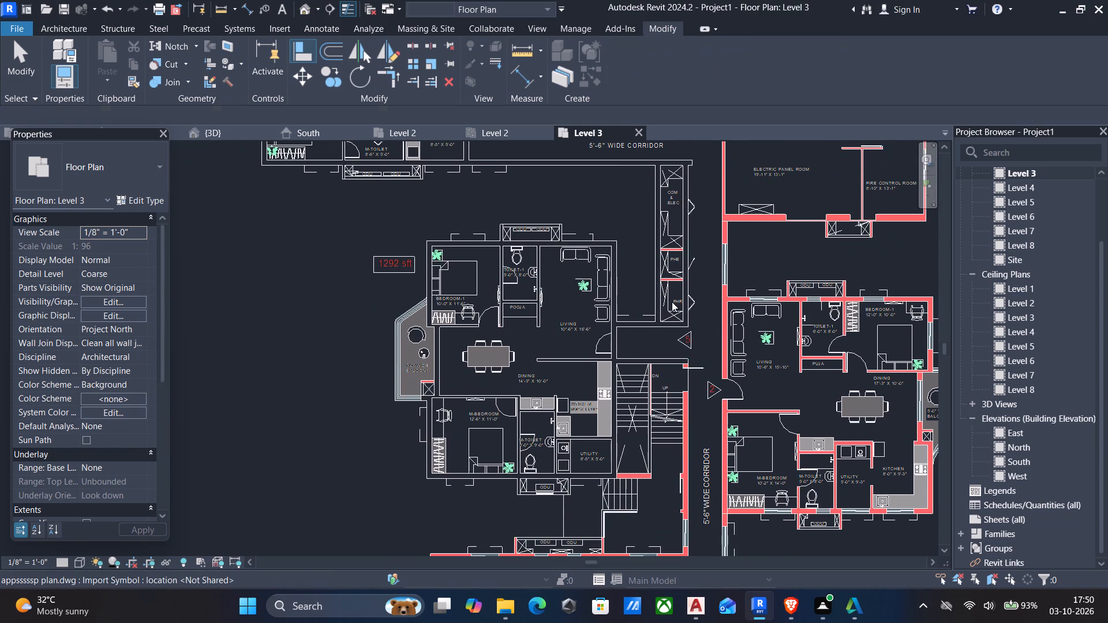
scroll(668, 279, "up", 9)
type("wa")
left_click(147, 184)
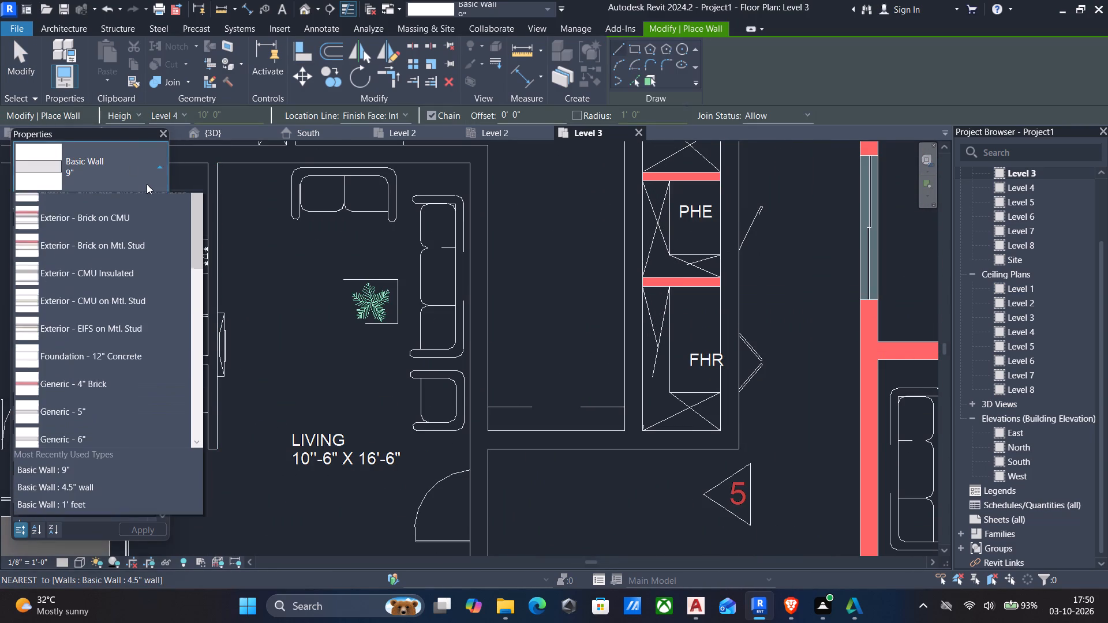
scroll(117, 241, "up", 3)
scroll(81, 273, "up", 1)
left_click(81, 273)
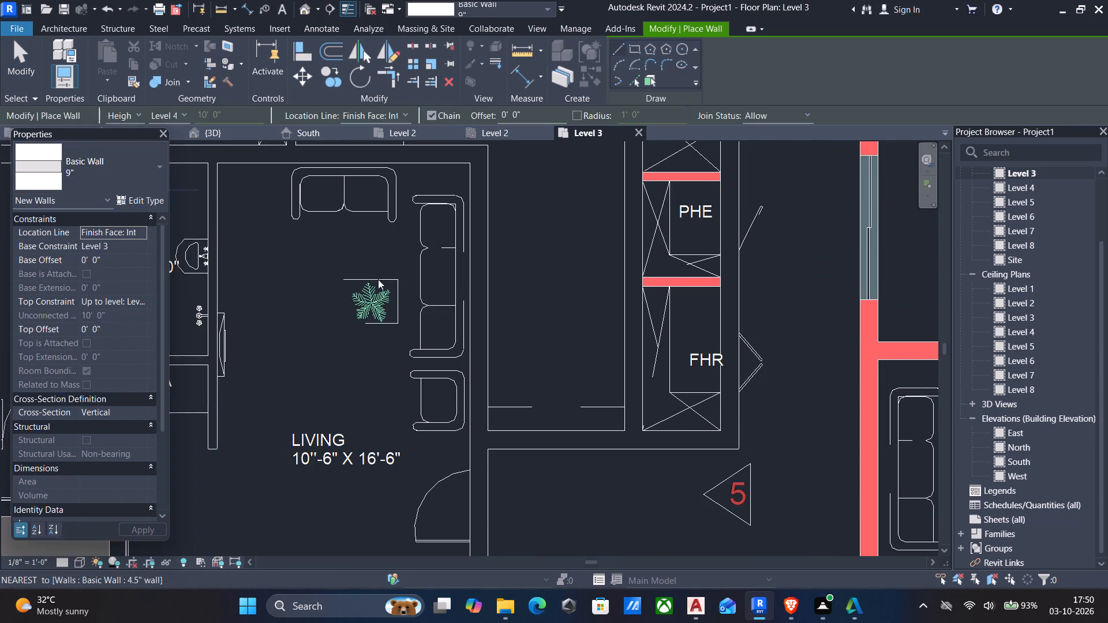
scroll(807, 283, "up", 3)
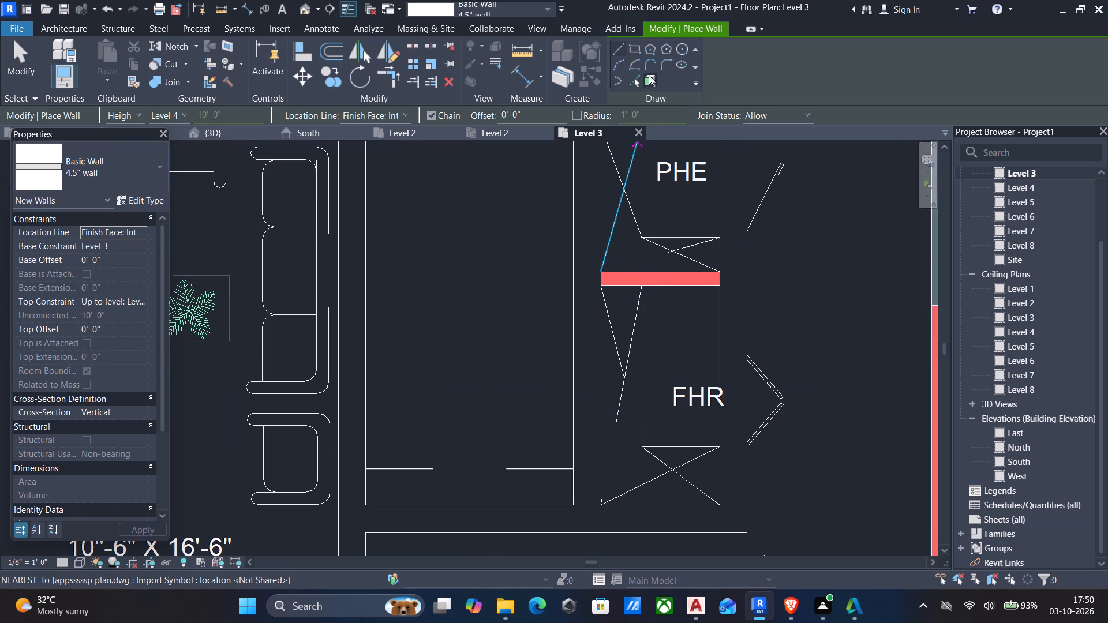
left_click(631, 78)
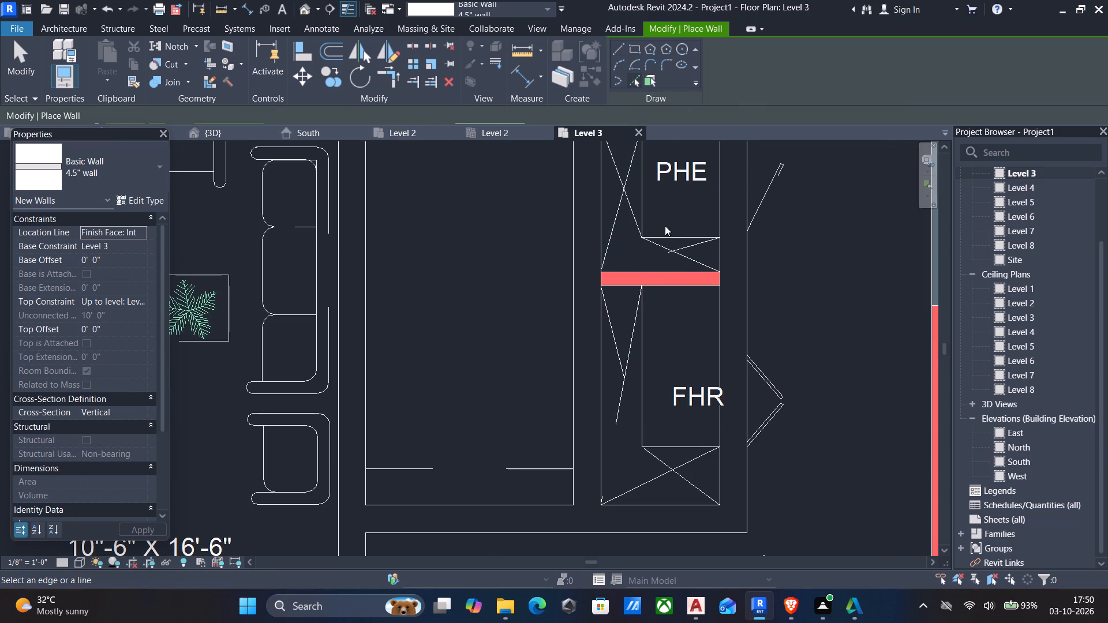
left_click(658, 284)
scroll(652, 272, "down", 2)
middle_click_drag(652, 272, 668, 378)
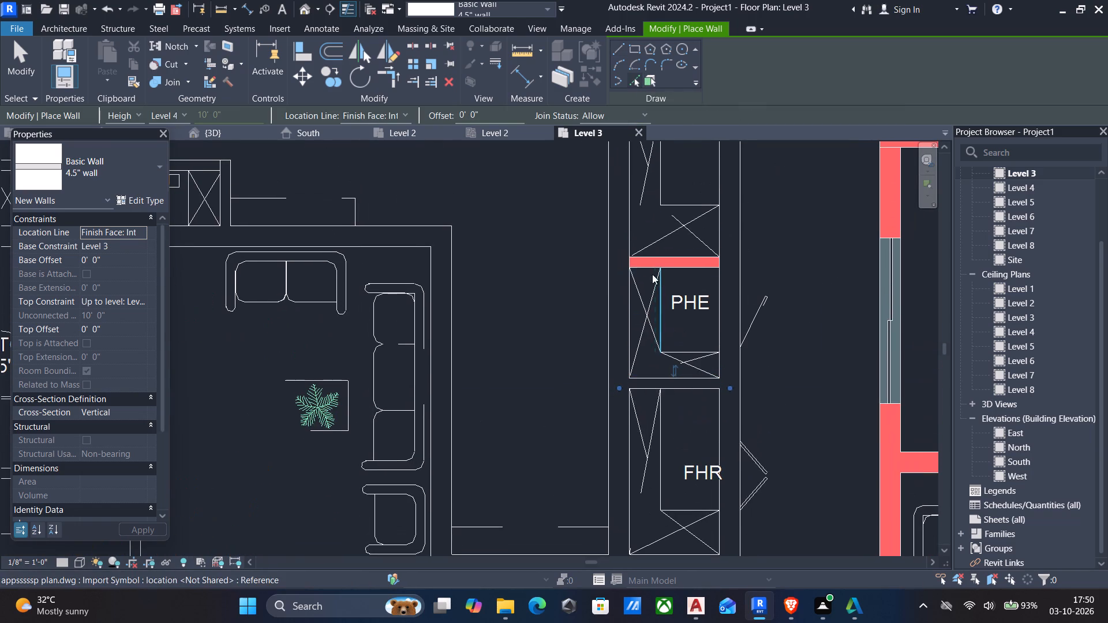
left_click(650, 261)
scroll(635, 268, "down", 5)
key("Escape")
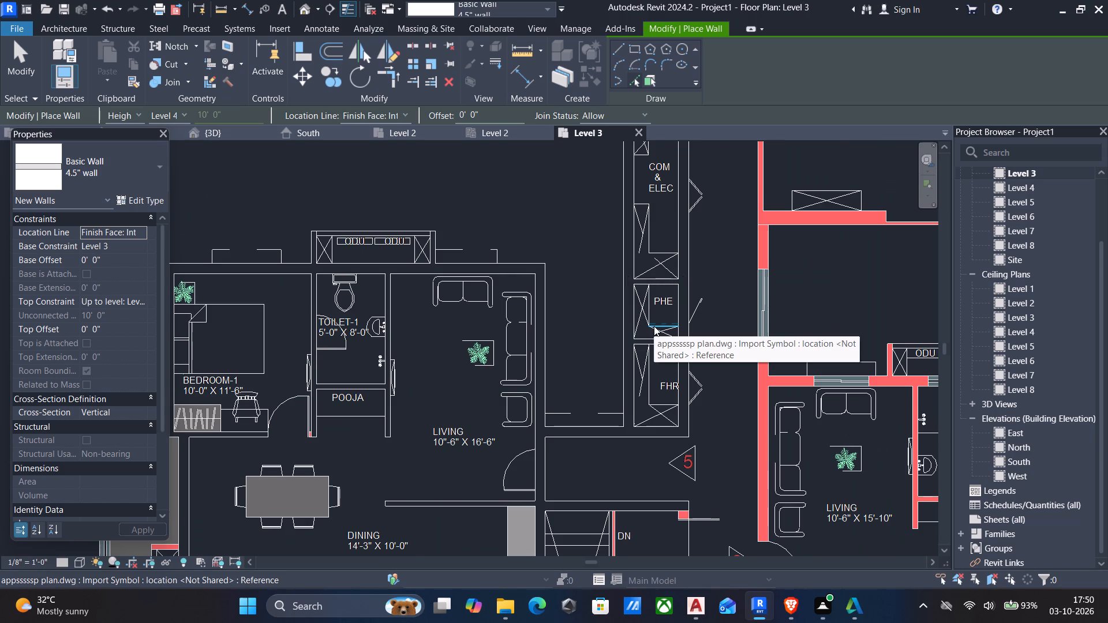
Place a 9" wall along the south end of the staircase beside the 1292 sft apartment's utility.
scroll(654, 326, "down", 6)
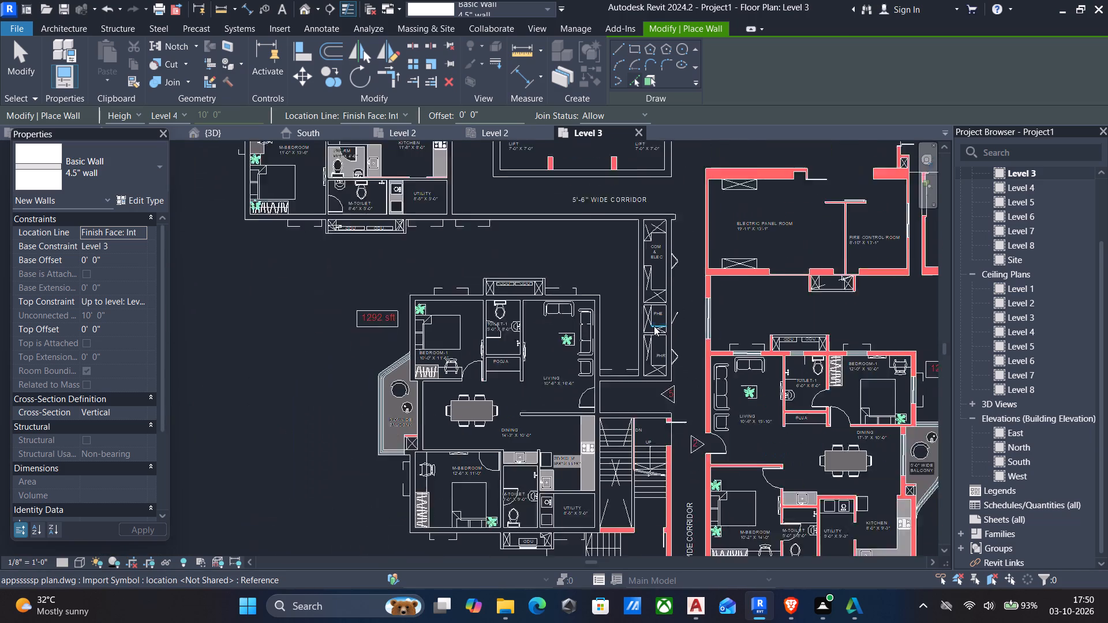
middle_click_drag(654, 326, 638, 271)
middle_click_drag(612, 383, 621, 317)
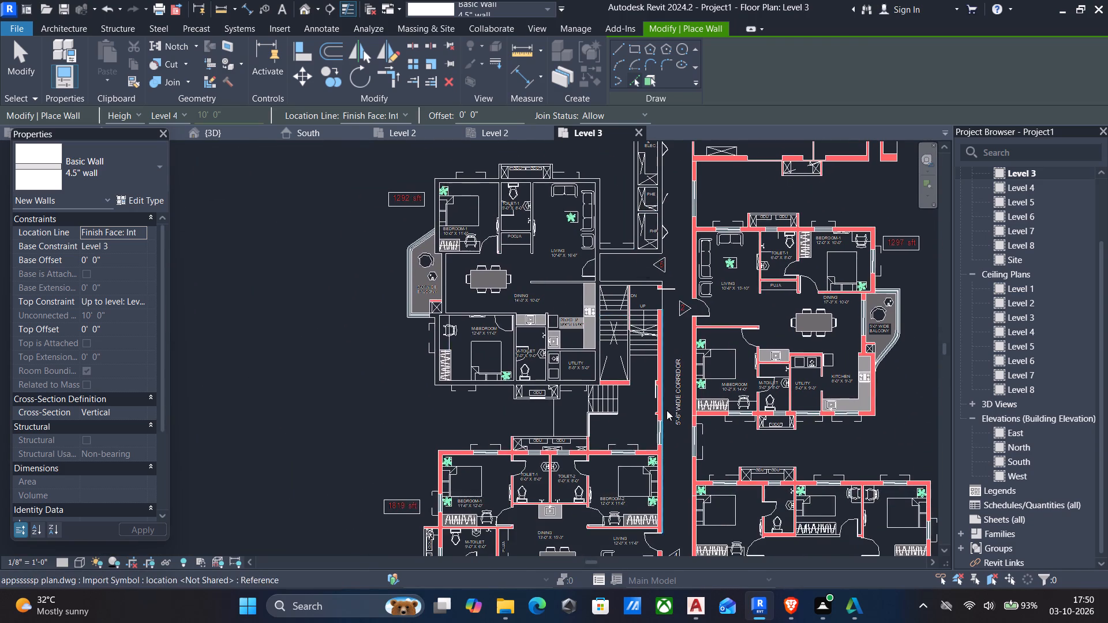
scroll(667, 410, "up", 4)
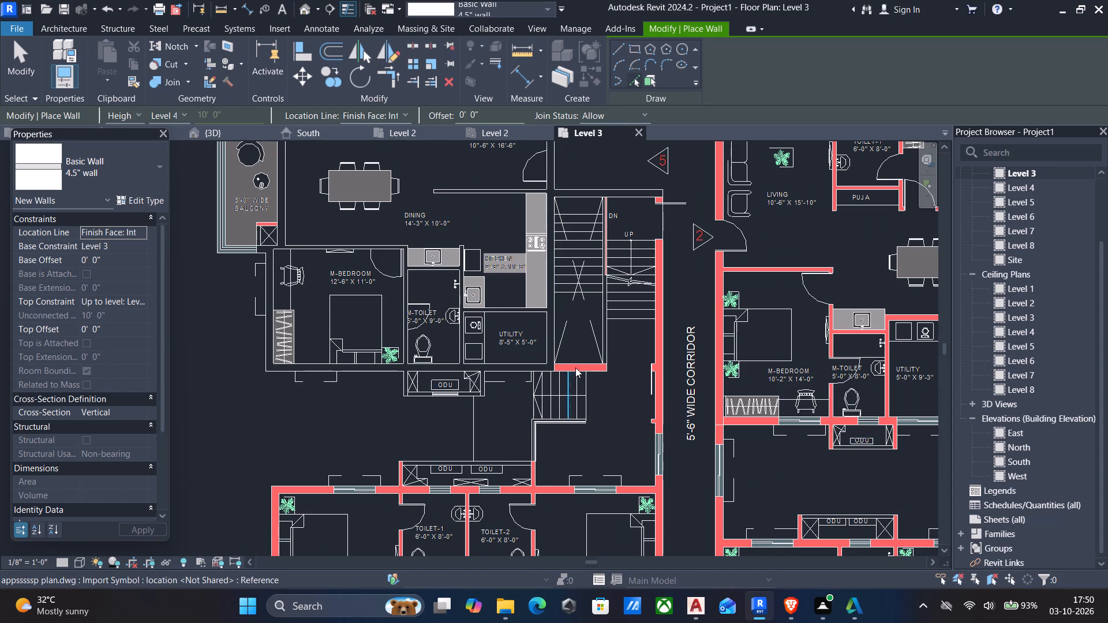
scroll(576, 367, "up", 4)
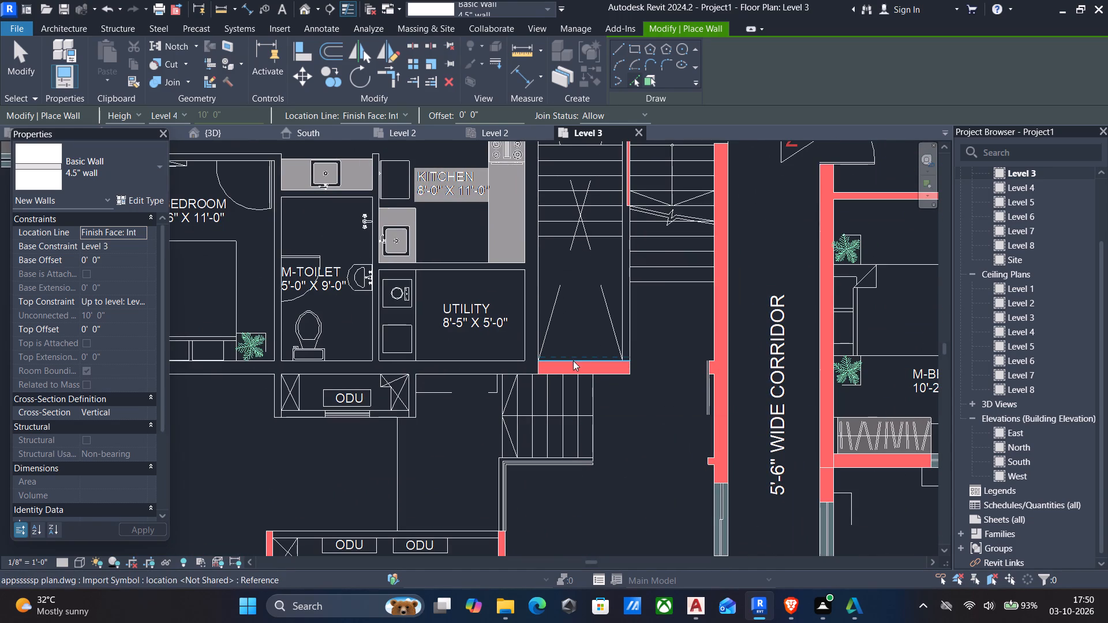
left_click(100, 173)
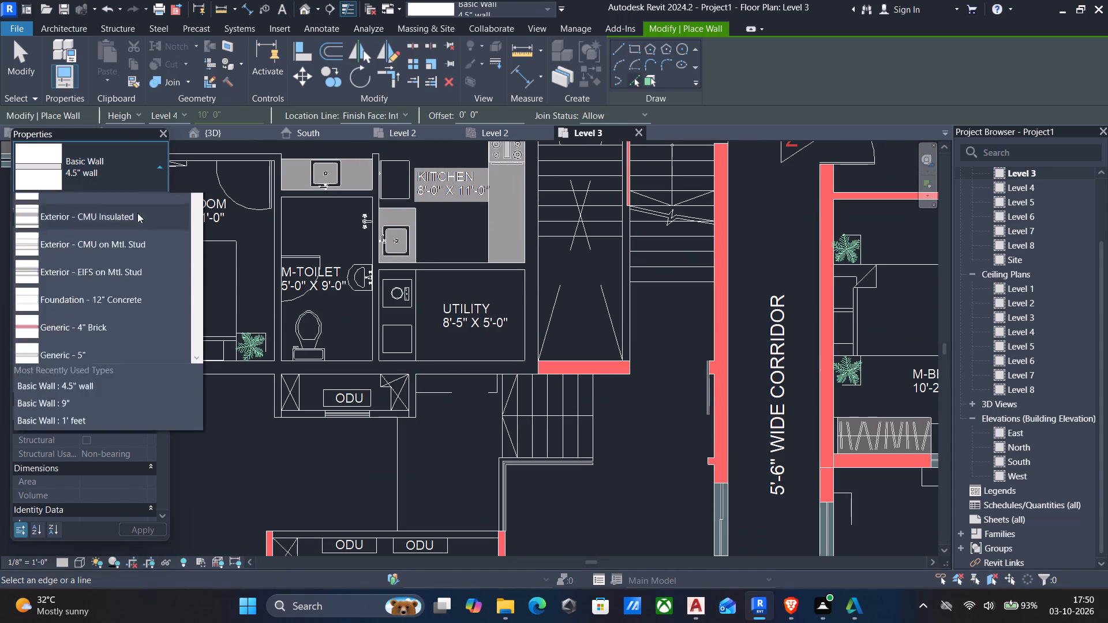
left_click(95, 257)
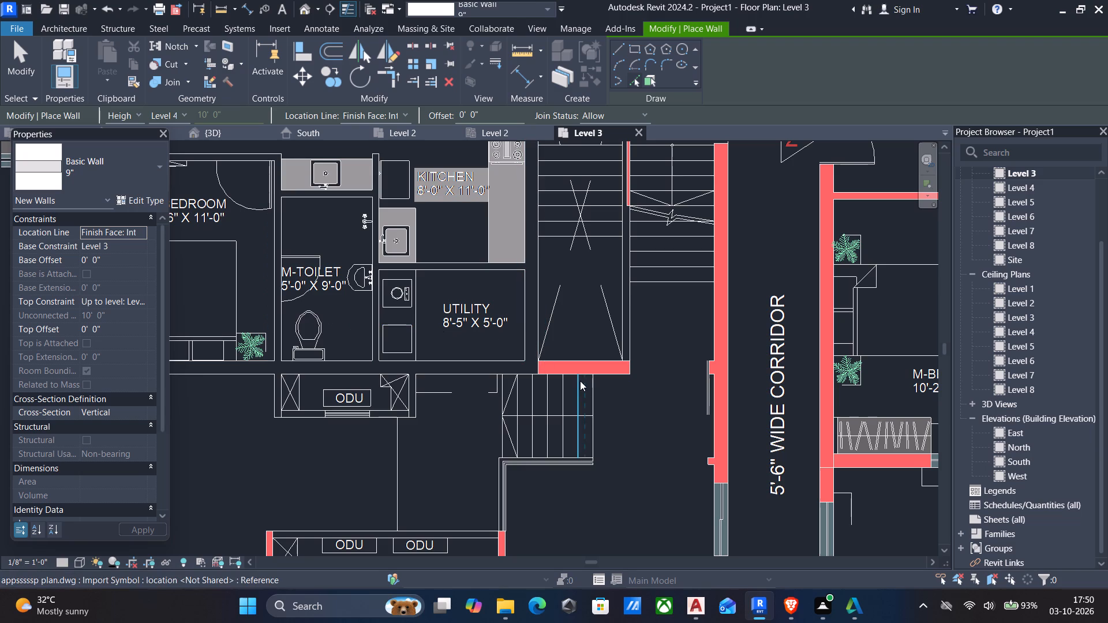
left_click(587, 362)
Examine the walls around the staircase, especially the middle wall between its two flights beside the DN and UP labels.
scroll(588, 369, "down", 6)
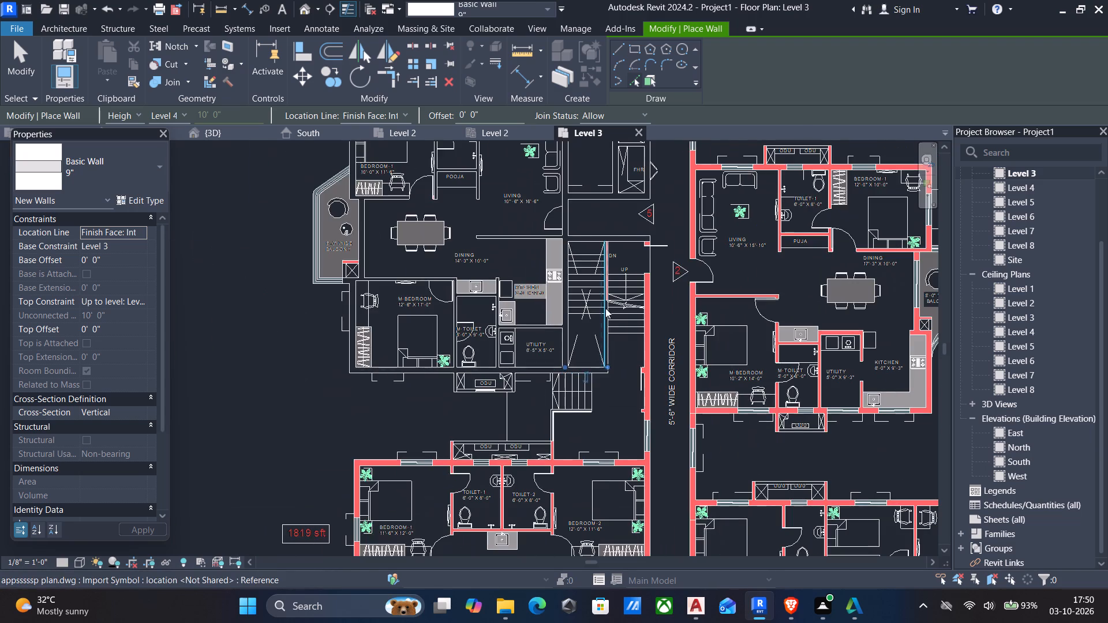
scroll(600, 259, "up", 9)
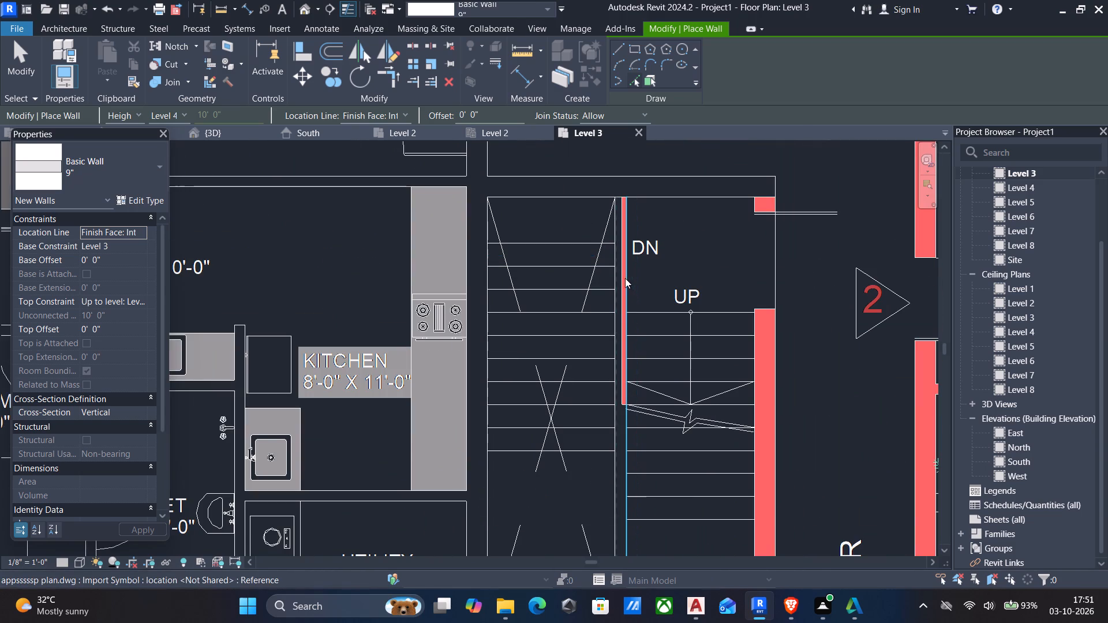
key("Escape")
key("Escape")
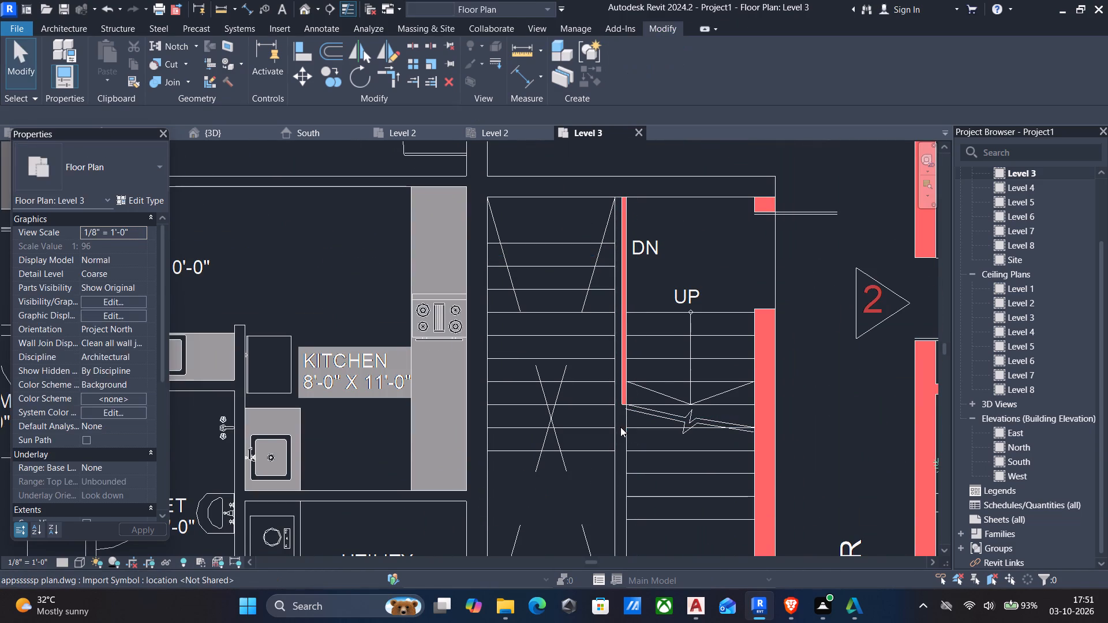
left_click(620, 427)
key("Escape")
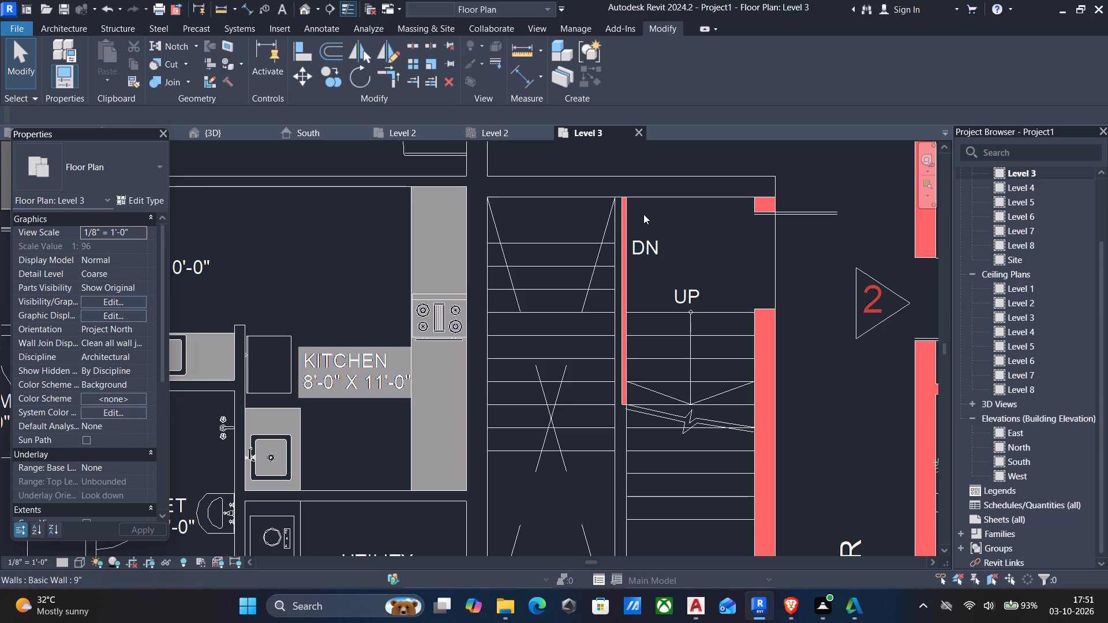
scroll(642, 303, "up", 5)
middle_click_drag(608, 336, 622, 258)
scroll(622, 258, "down", 3)
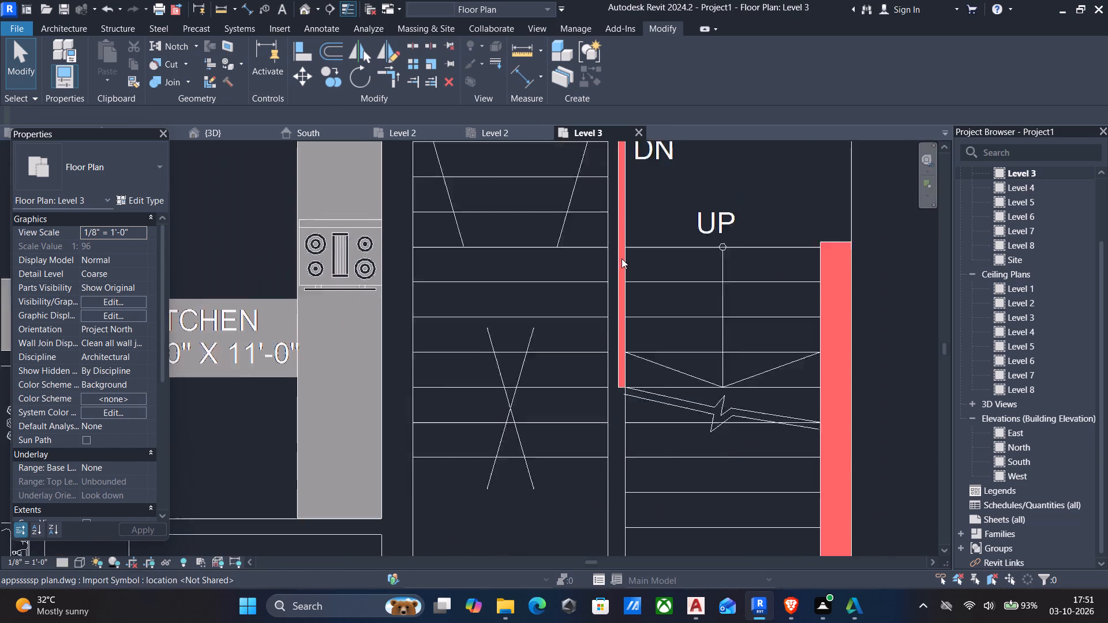
scroll(622, 258, "down", 5)
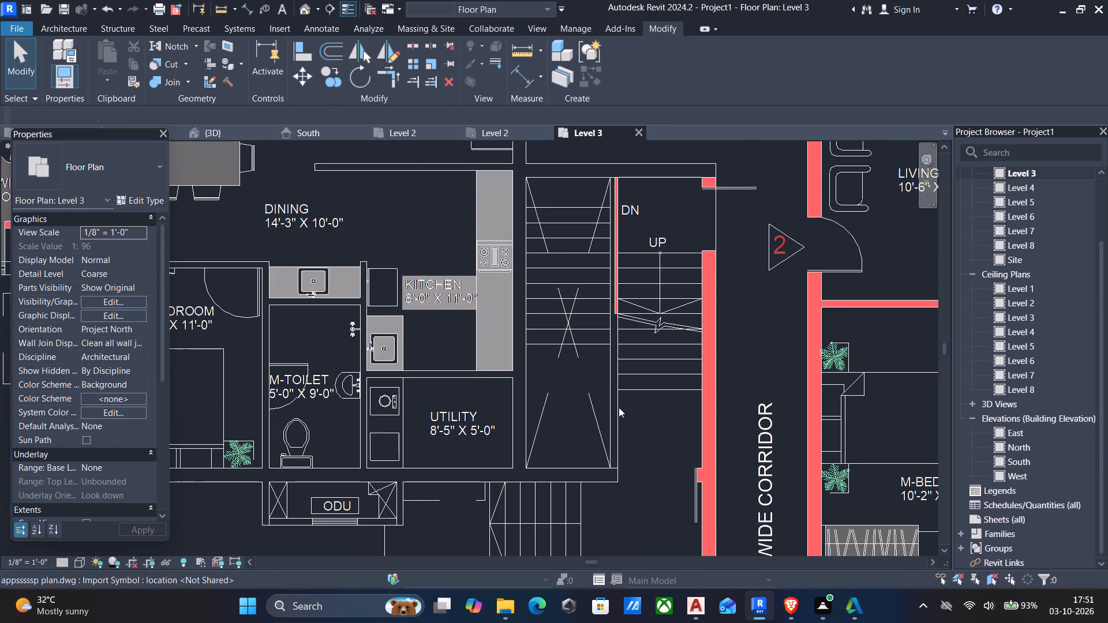
scroll(608, 399, "down", 2)
left_click(604, 452)
key("Escape")
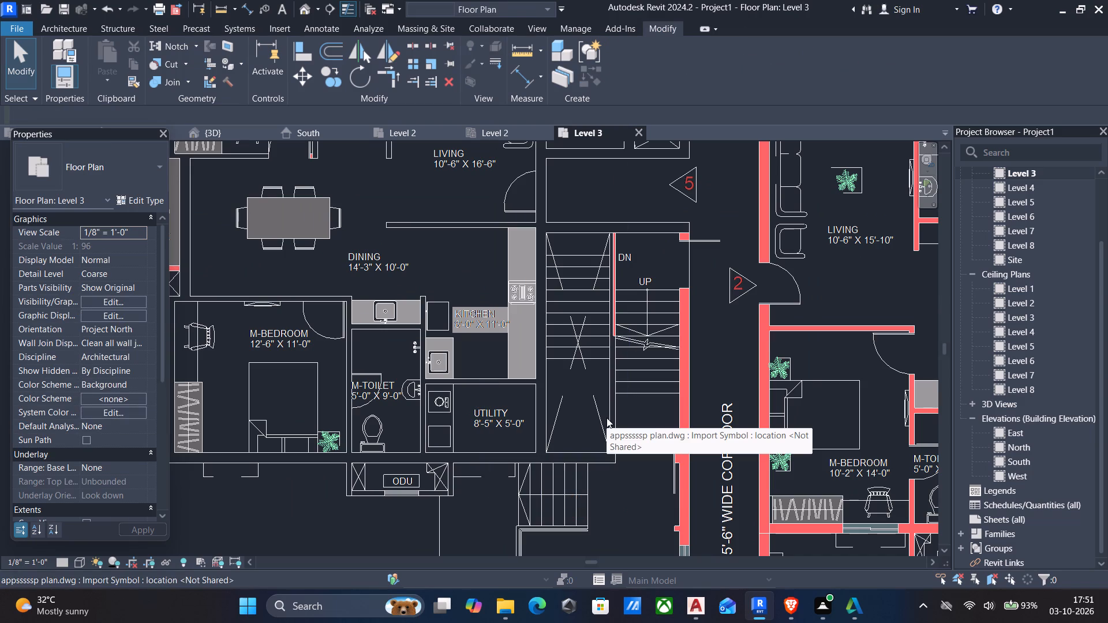
Review the Level 3 plan for missing walls around the apartments, corridors, shafts, staircases and lift lobby.
middle_click_drag(625, 452, 620, 396)
scroll(624, 413, "down", 3)
middle_click_drag(623, 427, 616, 380)
middle_click_drag(619, 433, 626, 372)
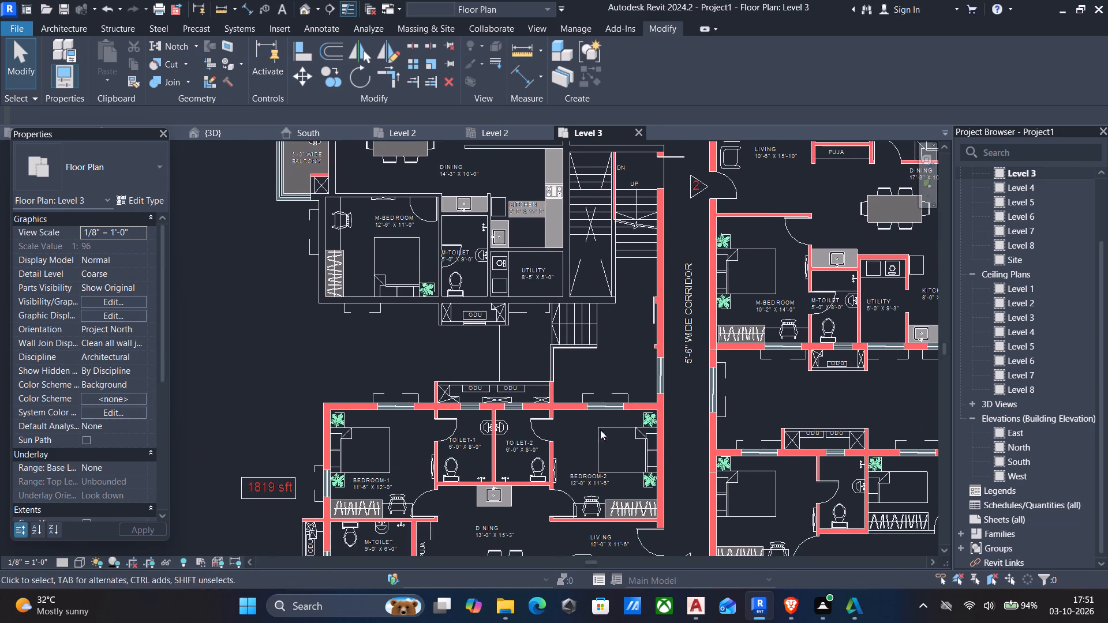
scroll(561, 433, "up", 3)
middle_click_drag(556, 433, 574, 418)
scroll(424, 411, "down", 5)
middle_click_drag(434, 420, 470, 370)
scroll(470, 370, "up", 1)
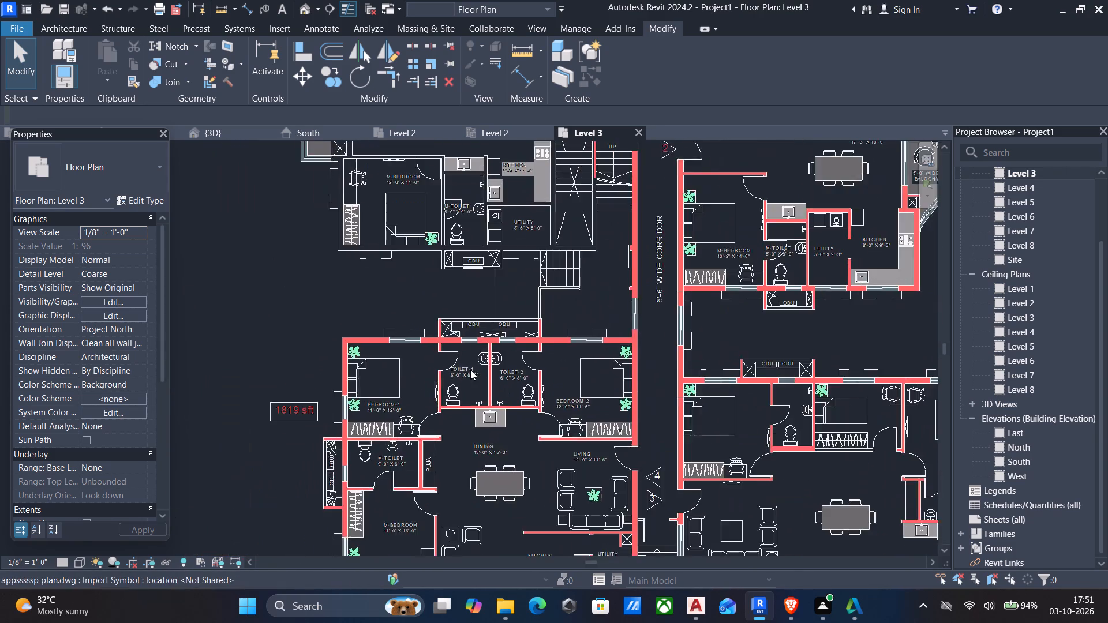
scroll(490, 394, "down", 8)
middle_click_drag(575, 420, 553, 425)
middle_click_drag(594, 211, 586, 287)
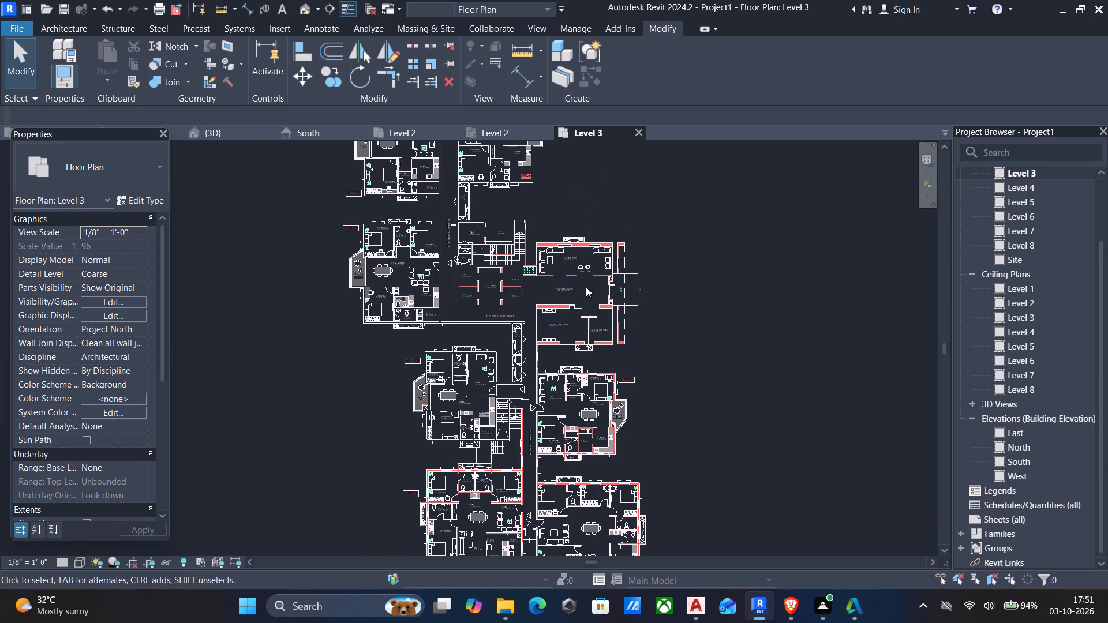
scroll(459, 246, "up", 1)
middle_click_drag(459, 247, 468, 354)
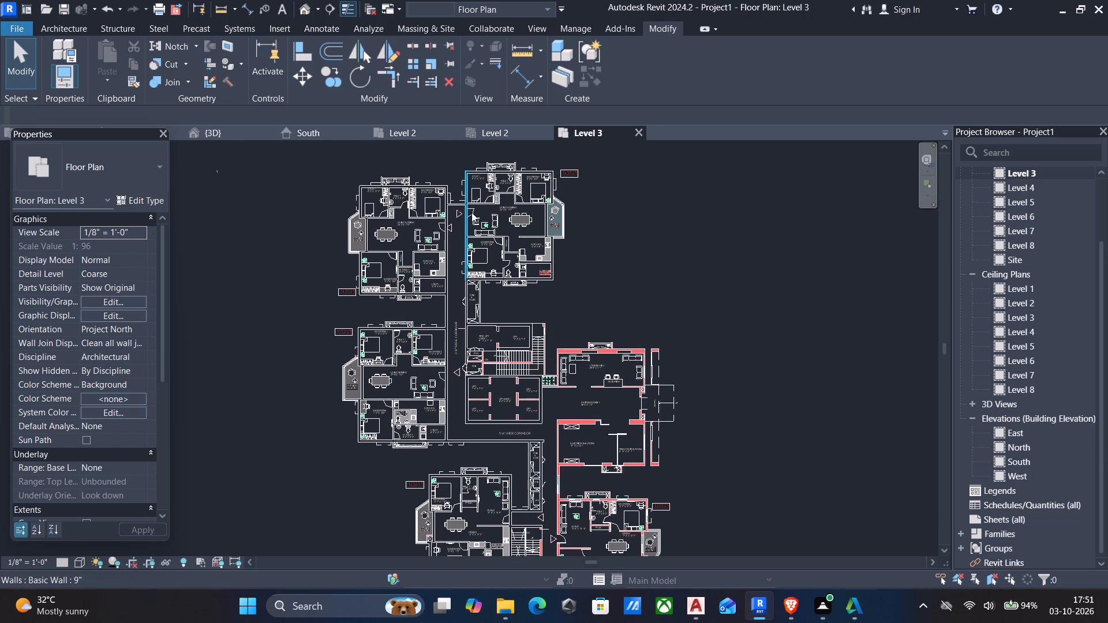
middle_click_drag(471, 212, 474, 230)
middle_click_drag(490, 314, 492, 278)
scroll(506, 360, "up", 8)
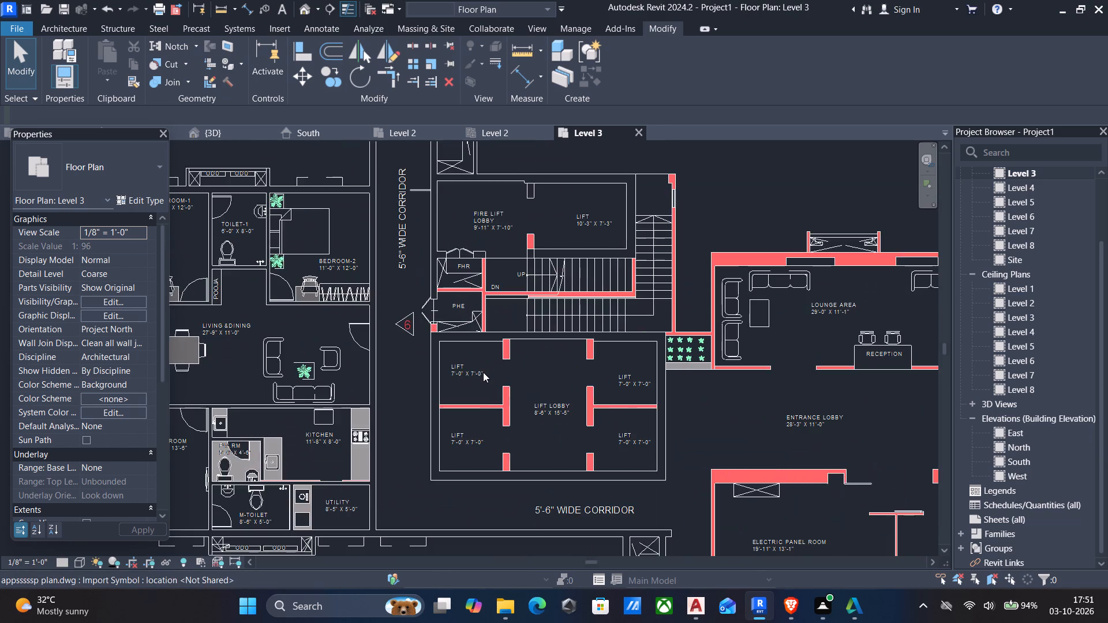
scroll(554, 347, "down", 6)
middle_click_drag(568, 358, 572, 305)
scroll(654, 429, "down", 1)
middle_click_drag(654, 429, 634, 360)
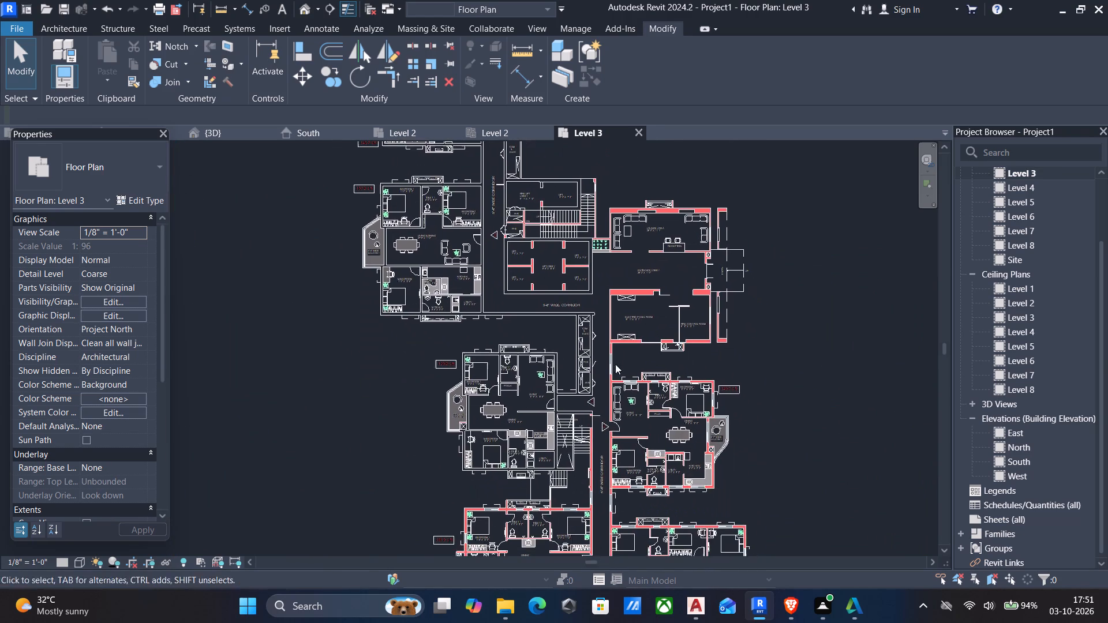
middle_click_drag(620, 459, 609, 359)
middle_click_drag(583, 454, 589, 388)
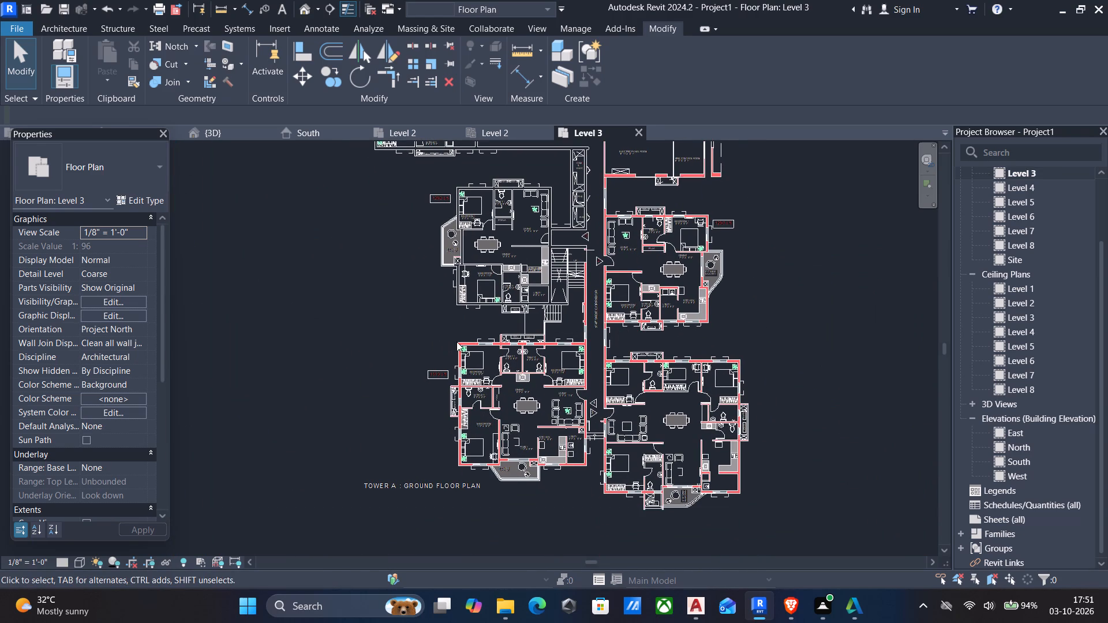
Place 9" walls along the 1819 sft apartment's outer sides: north of Bedroom-1, along the corridor, south of the utility, and west of M-Bedroom.
scroll(459, 341, "up", 2)
type("wa")
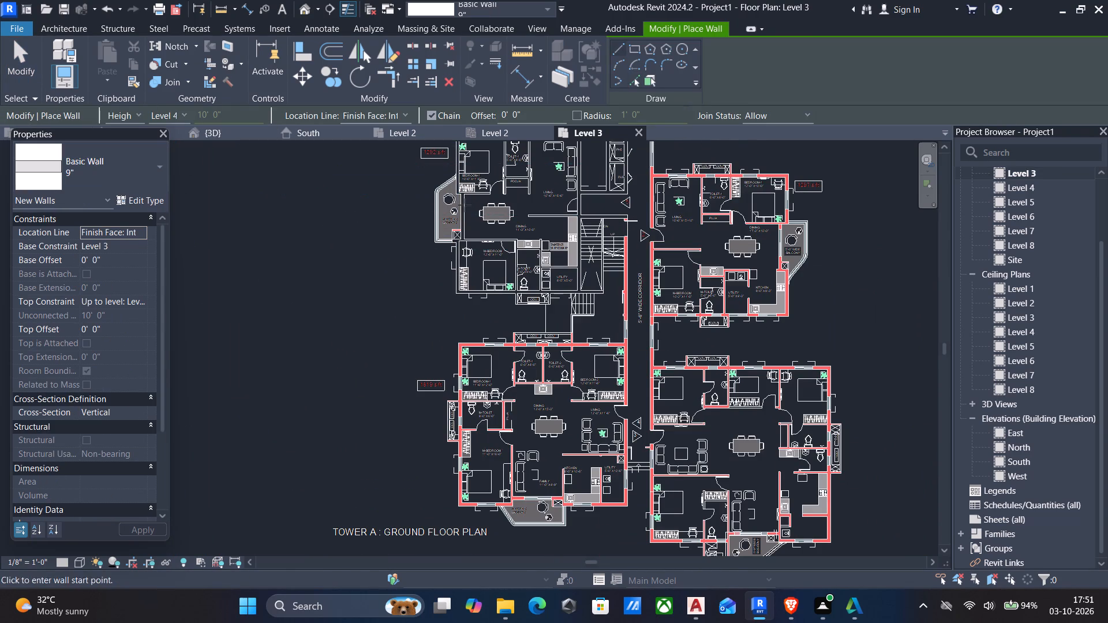
left_click(635, 82)
scroll(514, 347, "up", 5)
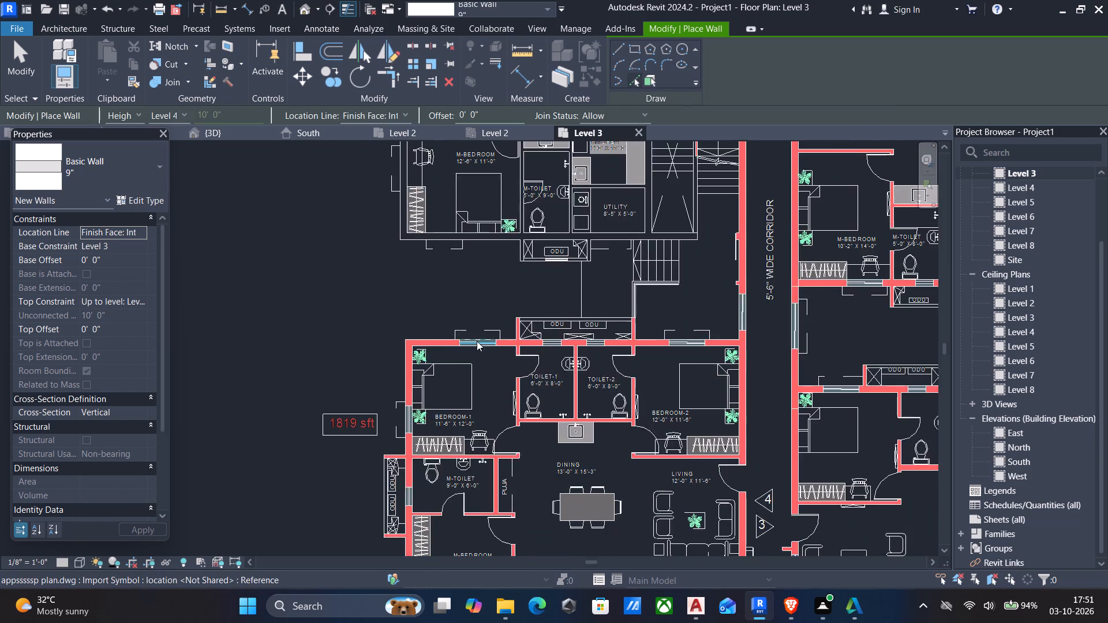
scroll(477, 340, "up", 3)
left_click(410, 344)
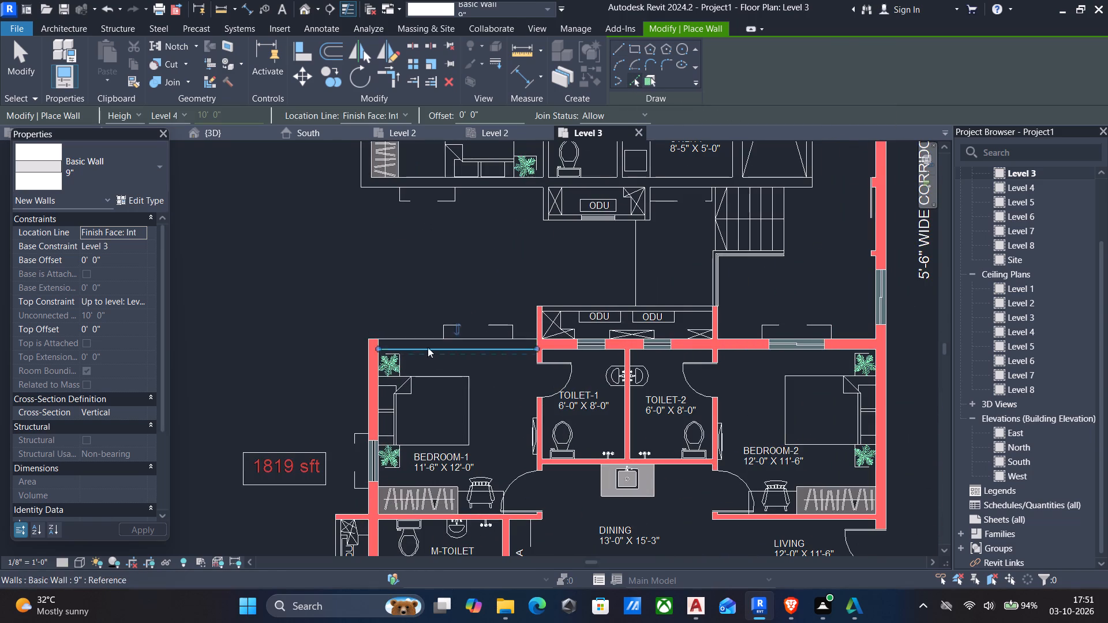
scroll(440, 354, "down", 3)
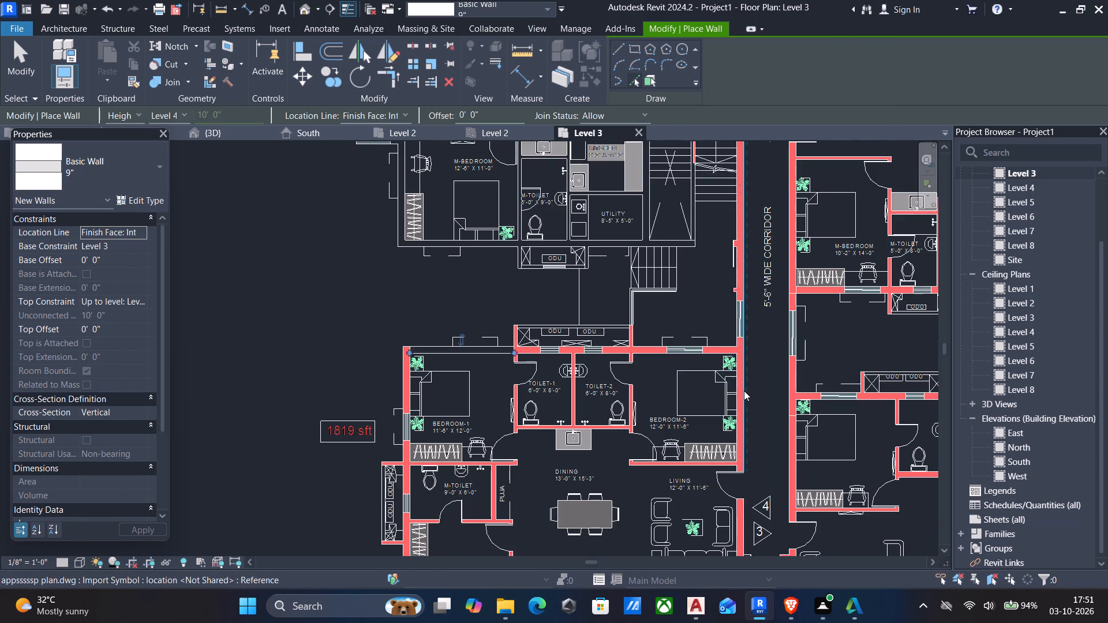
left_click(742, 392)
scroll(742, 392, "down", 5)
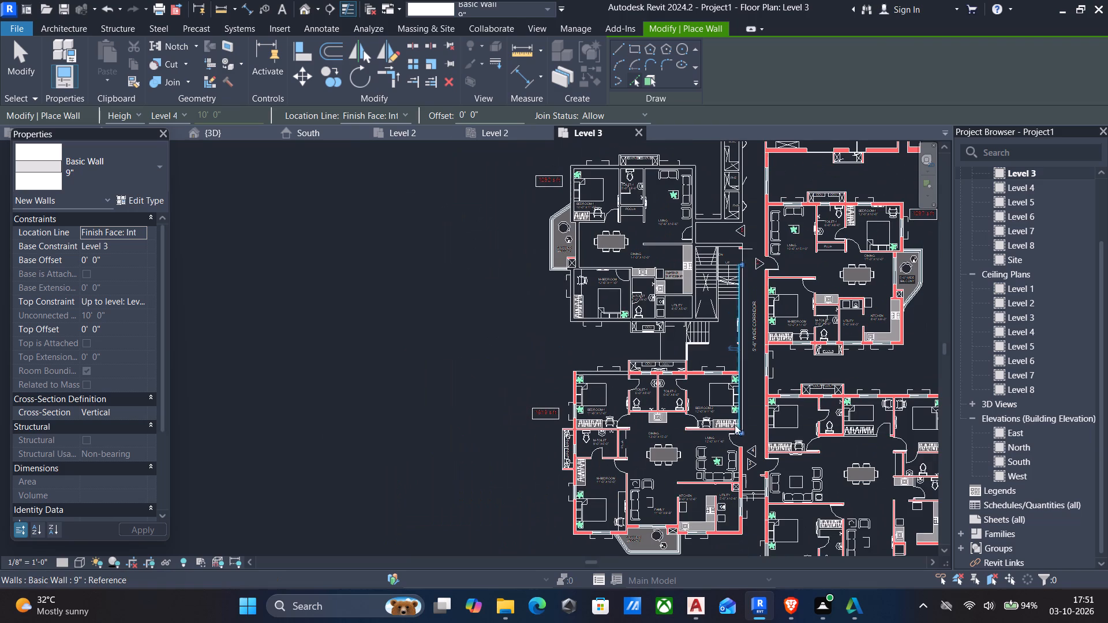
middle_click_drag(717, 433, 714, 353)
scroll(742, 452, "up", 2)
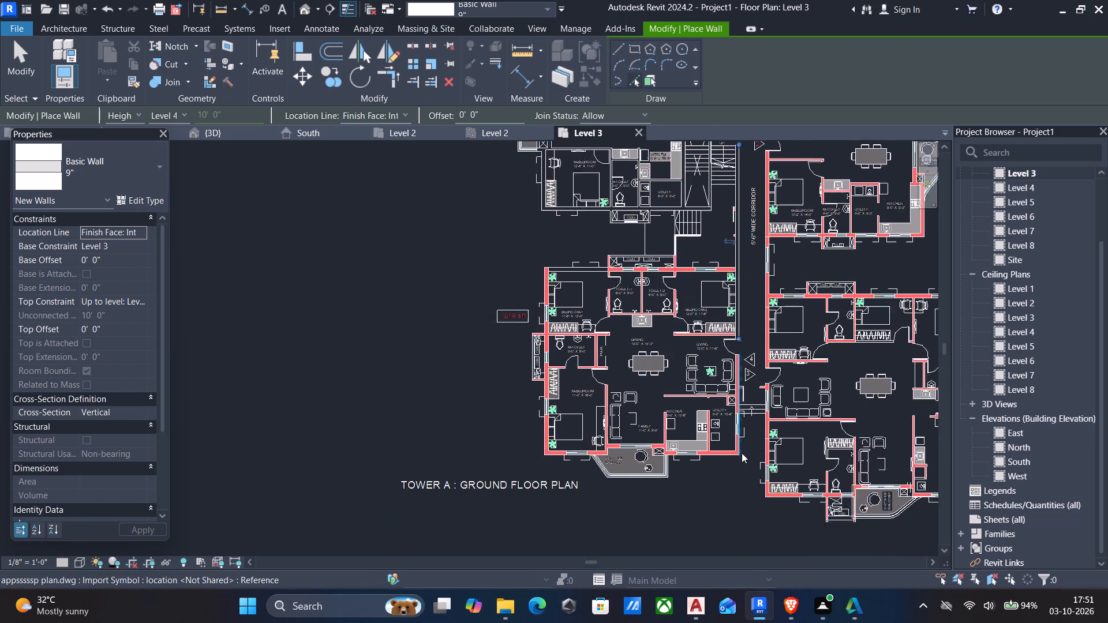
scroll(742, 453, "up", 2)
left_click(721, 452)
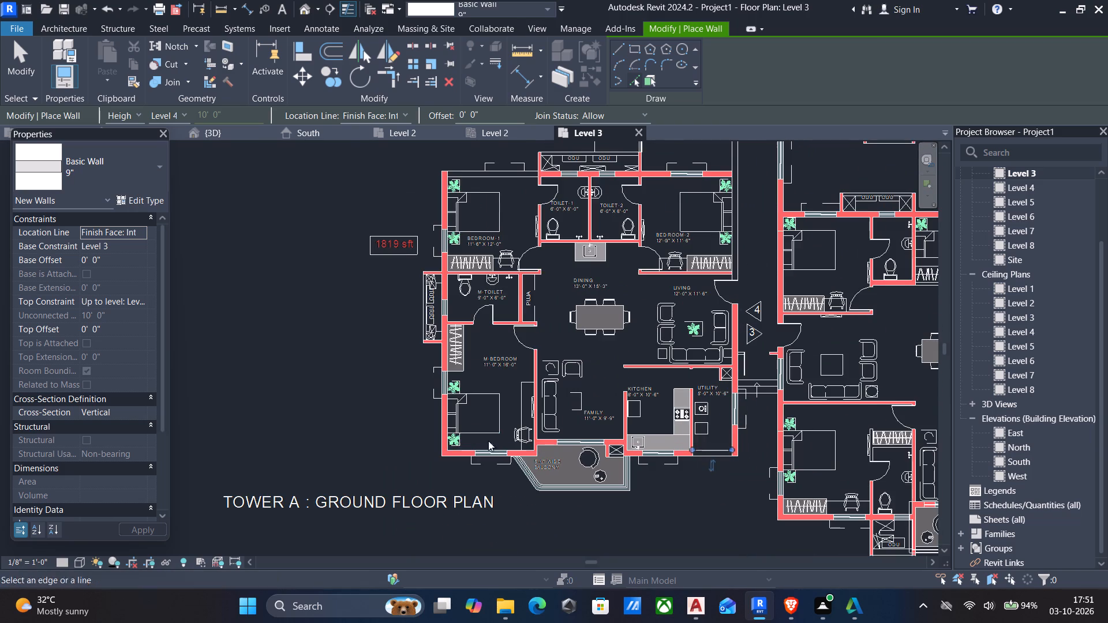
left_click(447, 419)
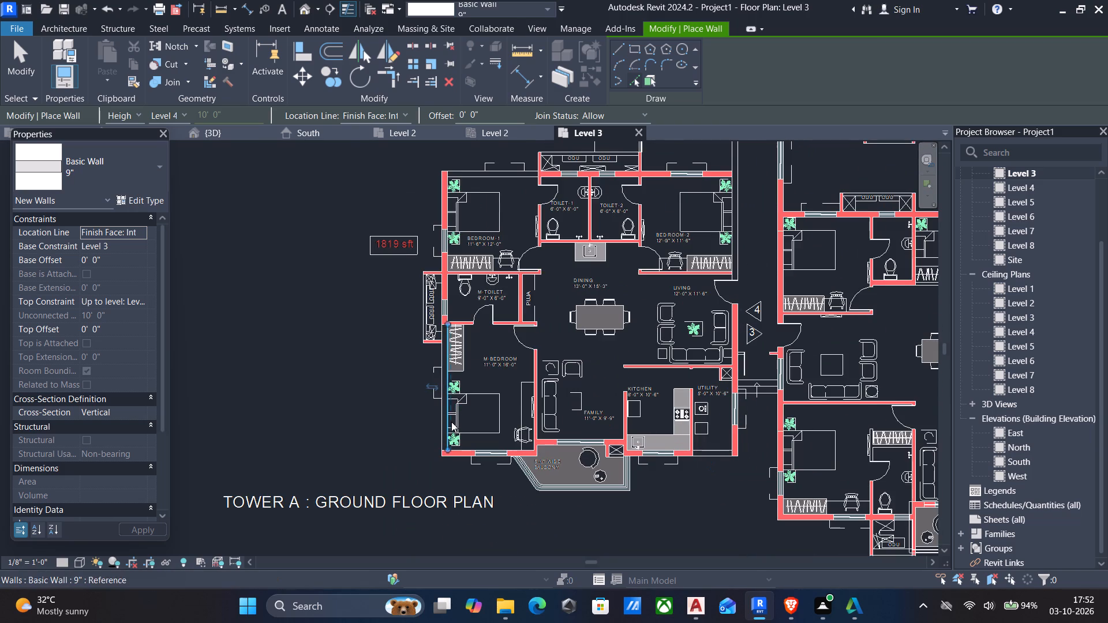
key("Escape")
key("Escape")
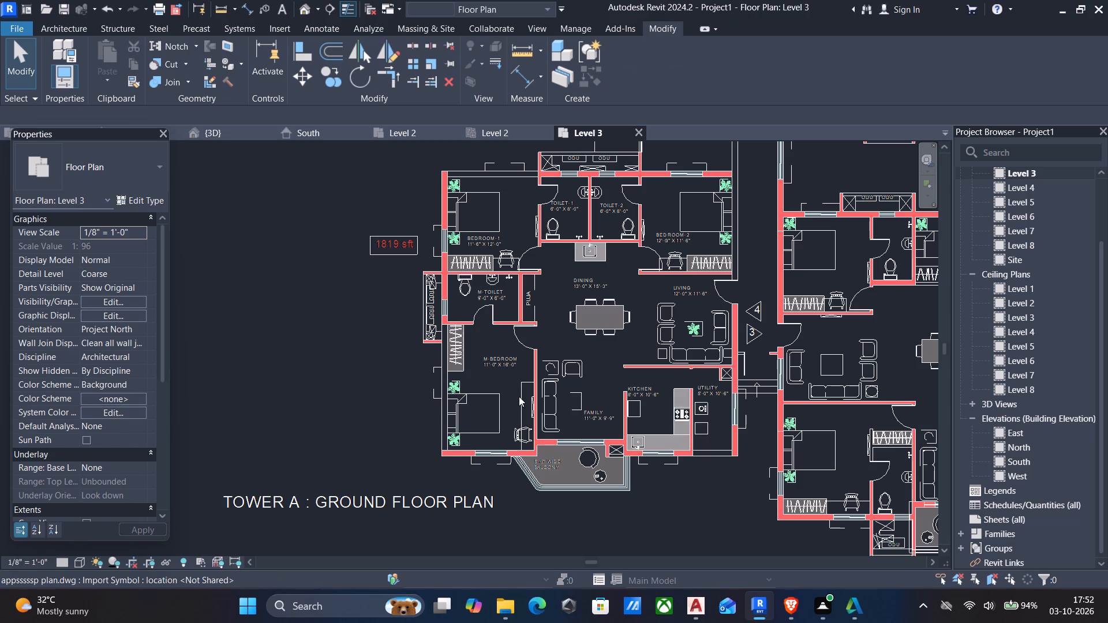
Trim the 1819 sft apartment's outer 9" walls into closed corners at its northwest, southwest, southeast and northeast ends.
type("tr")
left_click(482, 177)
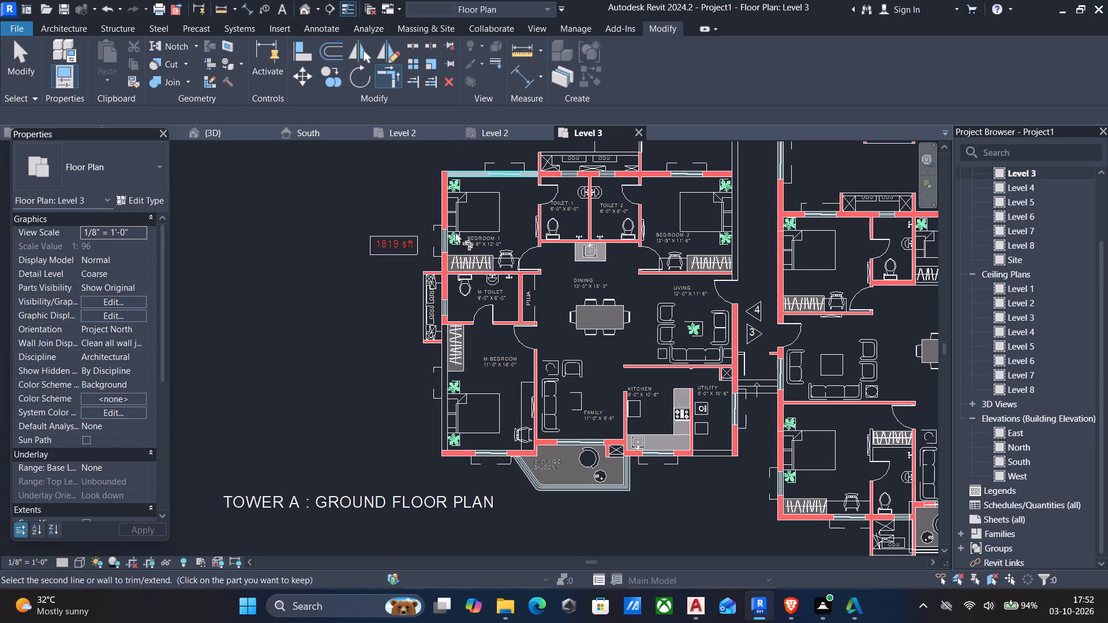
left_click(446, 370)
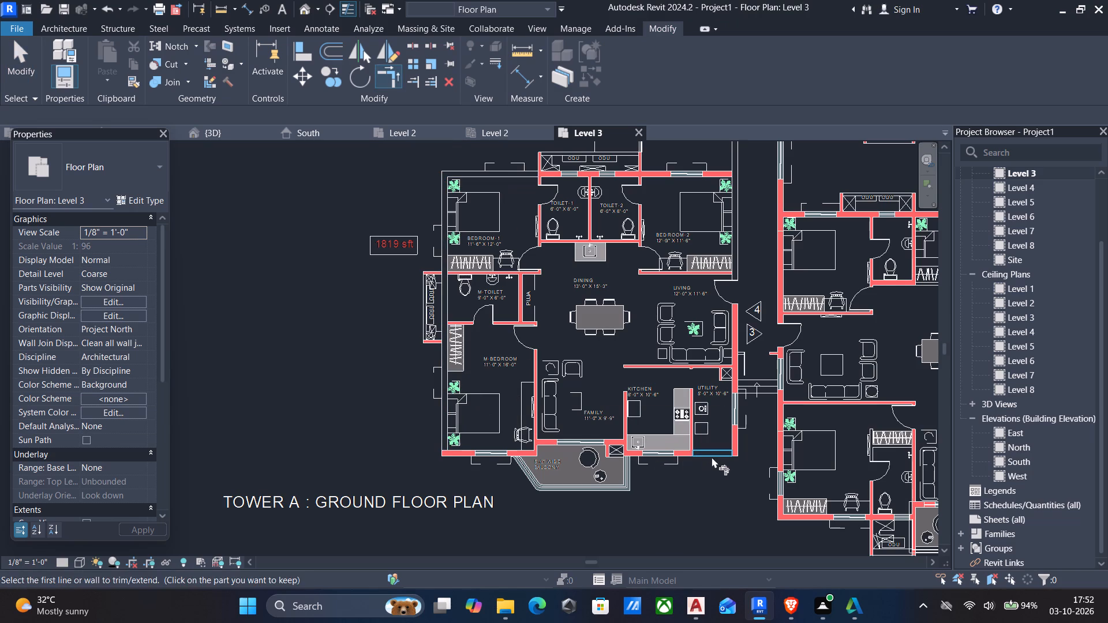
left_click(712, 457)
left_click(442, 424)
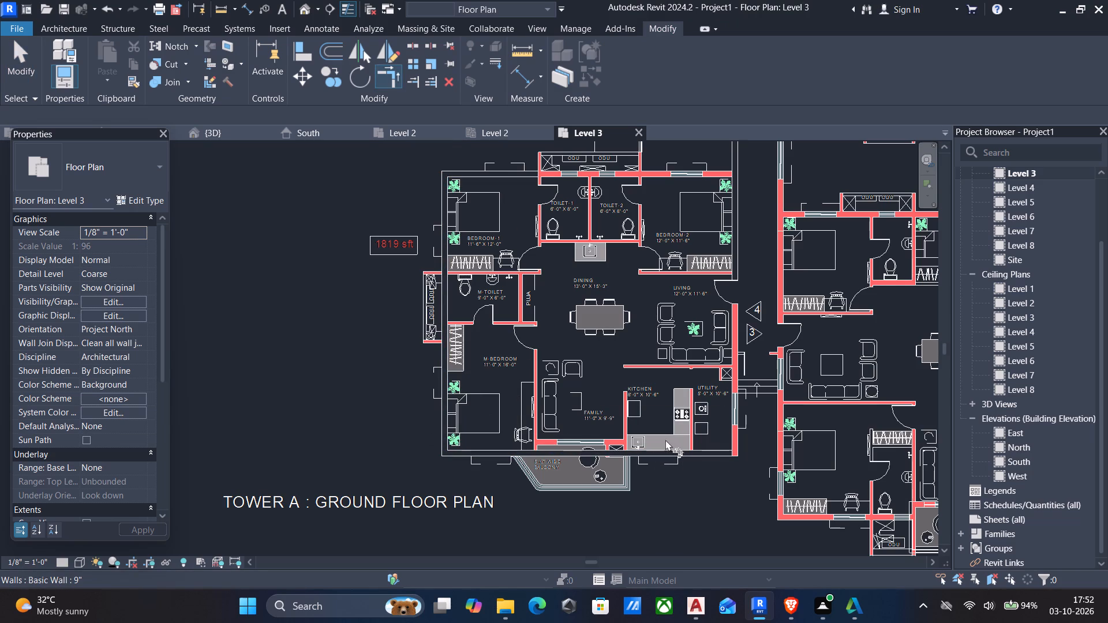
left_click(682, 450)
left_click(737, 253)
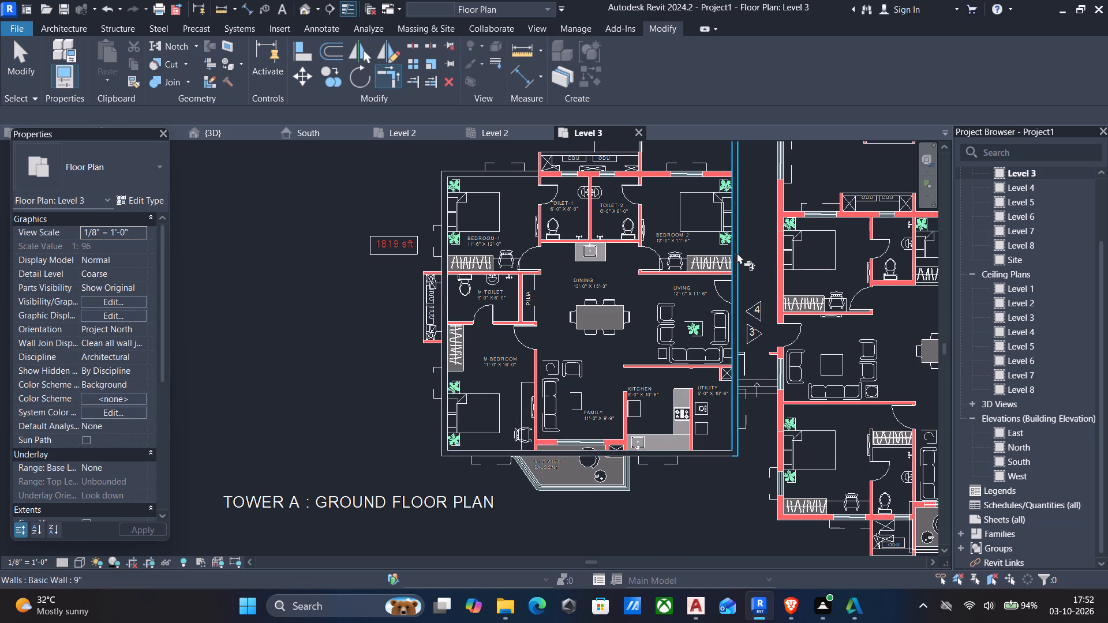
scroll(738, 273, "down", 4)
middle_click_drag(739, 285, 735, 306)
scroll(722, 226, "up", 2)
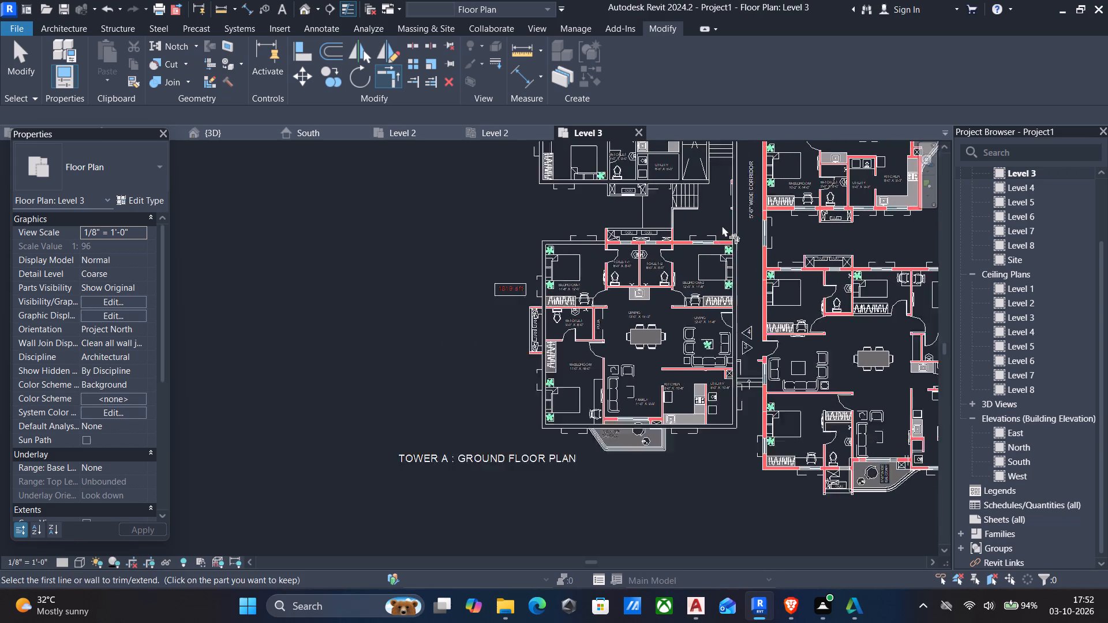
scroll(722, 226, "up", 2)
left_click(742, 282)
left_click(531, 245)
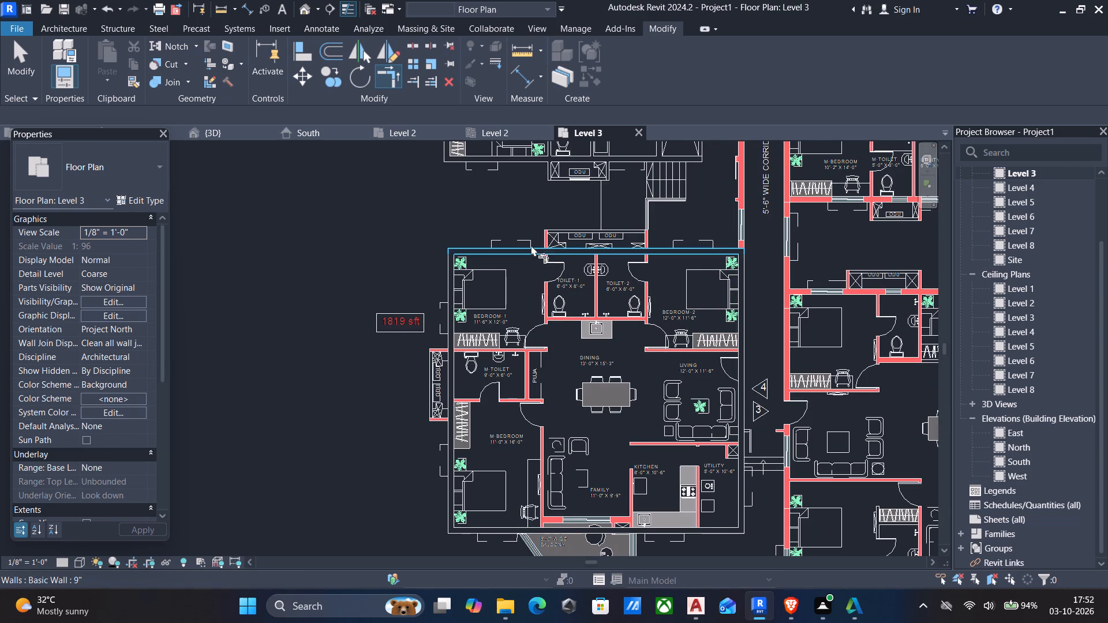
scroll(685, 274, "up", 4)
scroll(680, 280, "down", 5)
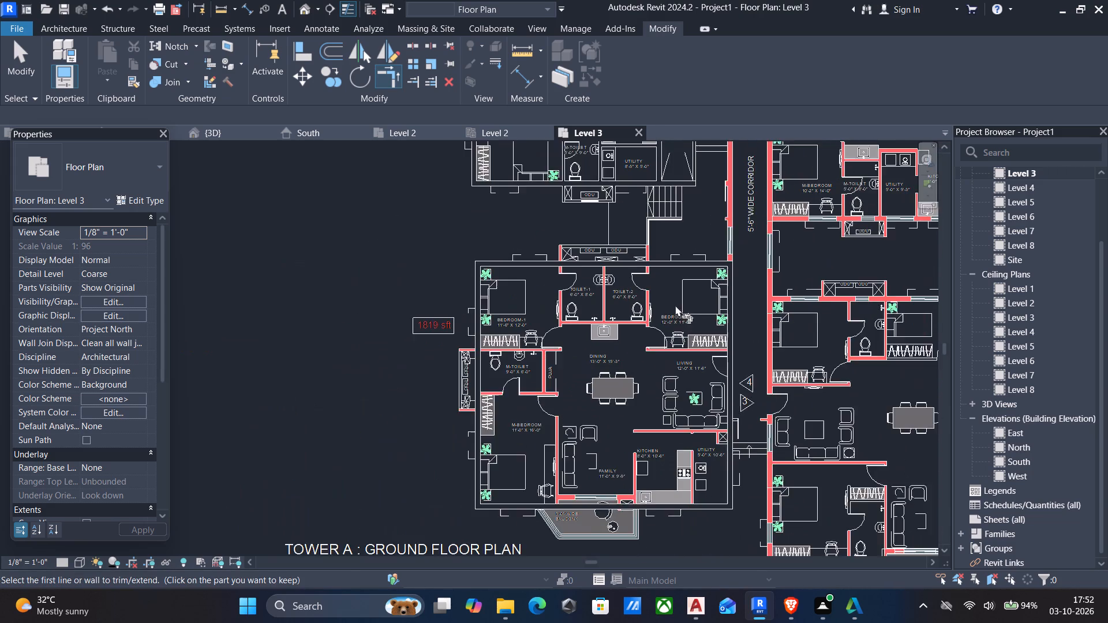
middle_click_drag(675, 305, 675, 287)
scroll(675, 287, "up", 1)
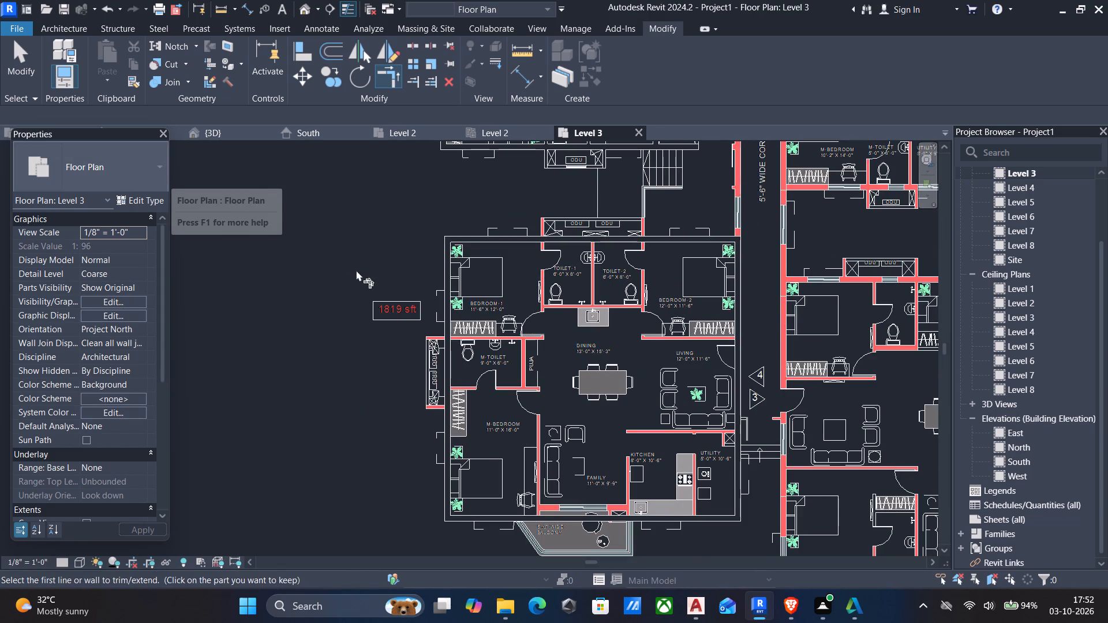
key("Escape")
Place 4.5" walls at the stub north of Toilet-1's door, south of Toilet-1, east of the ODU ledge, and east of Toilet-2.
type("wa")
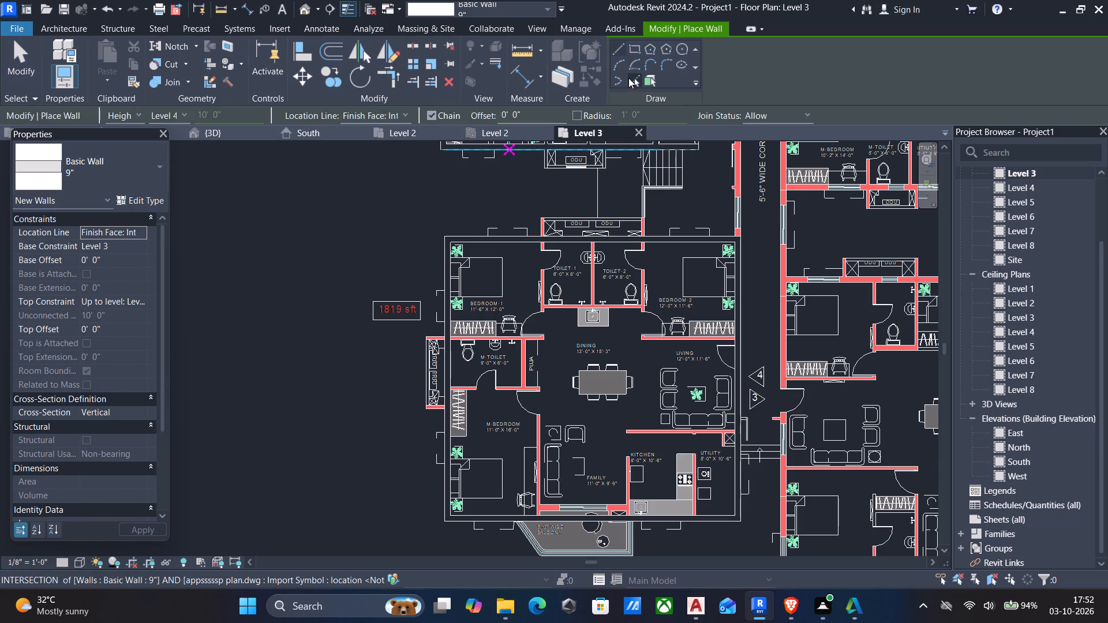
left_click(127, 180)
scroll(72, 270, "up", 4)
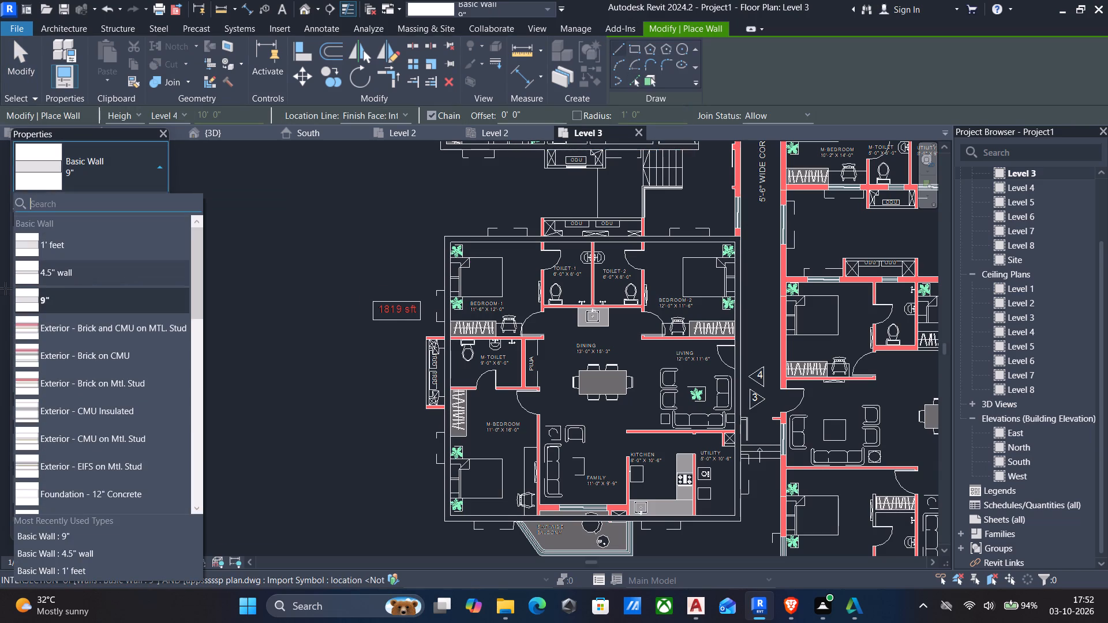
left_click(57, 272)
scroll(577, 238, "up", 4)
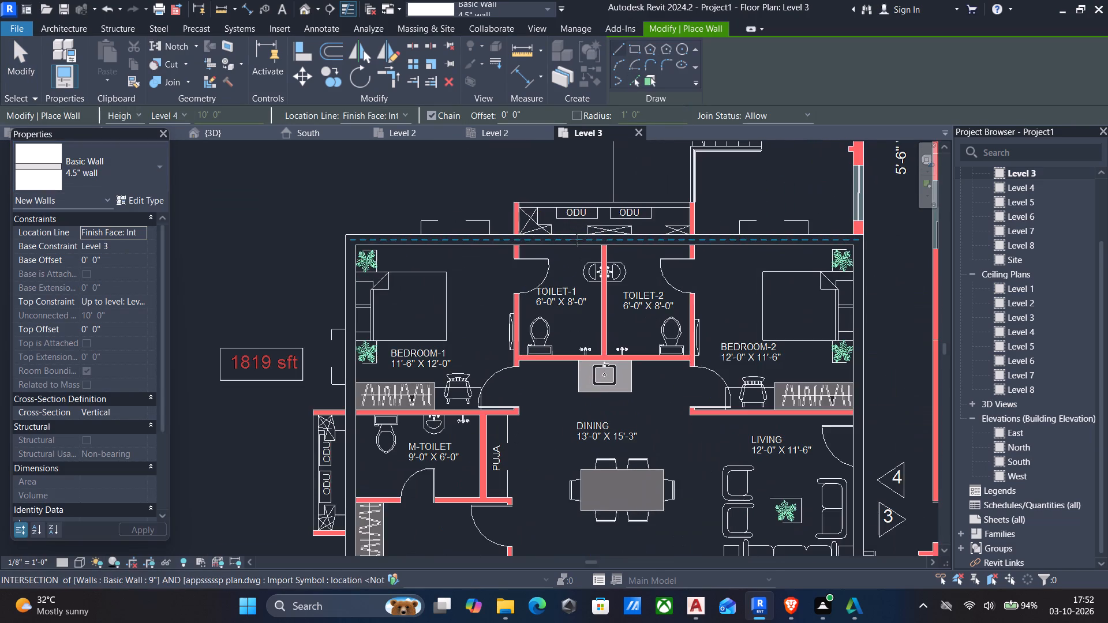
scroll(518, 216, "up", 5)
middle_click_drag(489, 295, 496, 267)
scroll(485, 267, "down", 3)
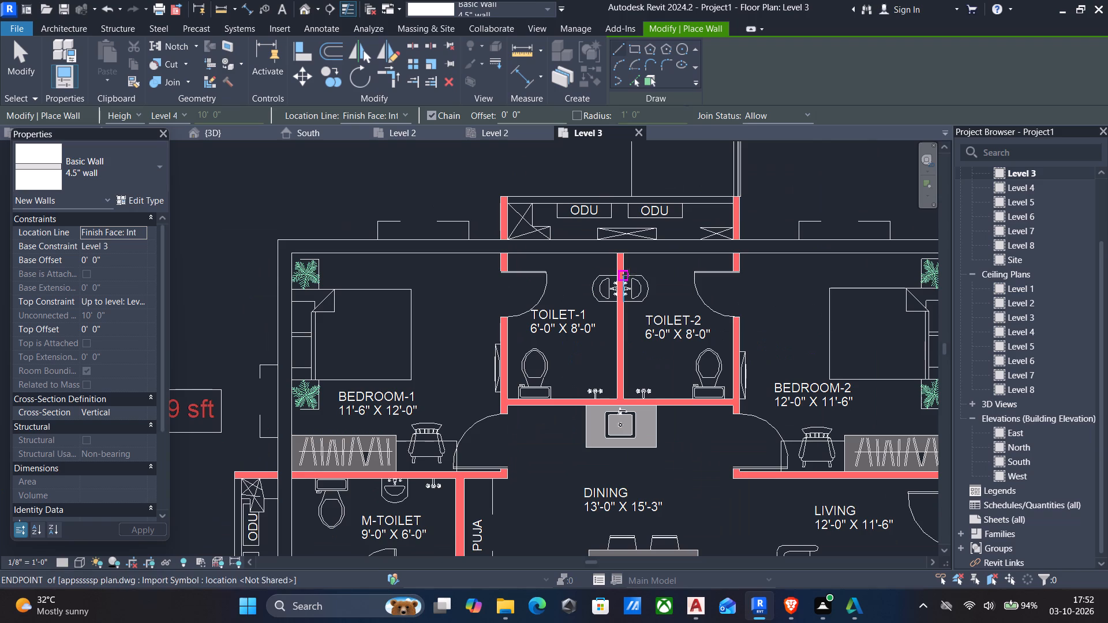
middle_click_drag(628, 275, 587, 214)
scroll(587, 215, "down", 4)
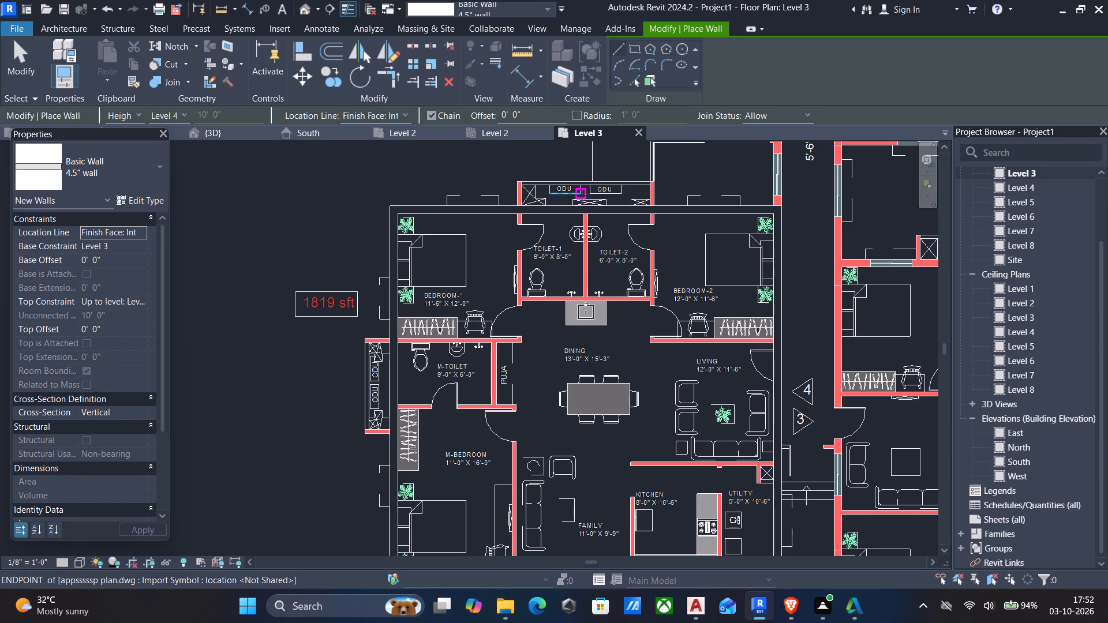
left_click(636, 76)
scroll(549, 202, "up", 4)
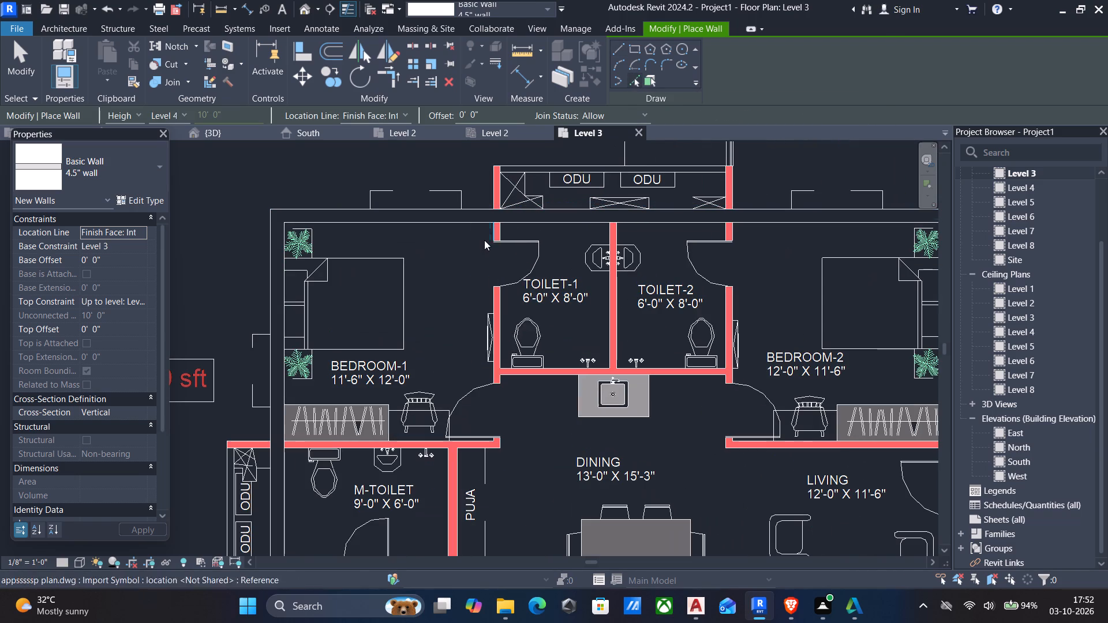
scroll(511, 231, "up", 1)
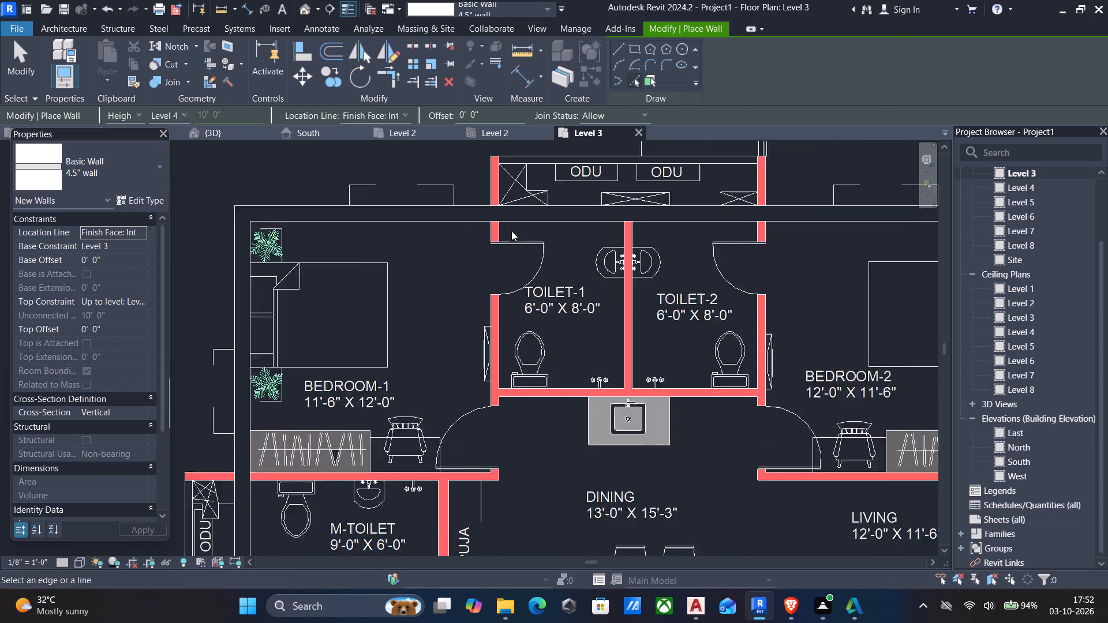
scroll(511, 231, "up", 3)
left_click(486, 227)
scroll(486, 252, "down", 4)
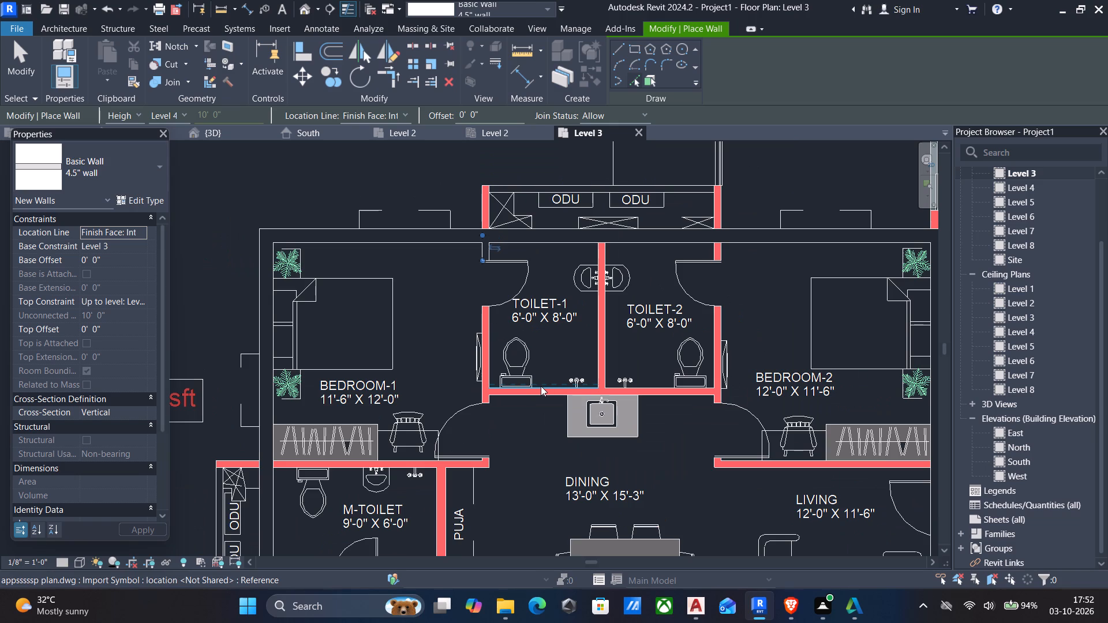
left_click(551, 391)
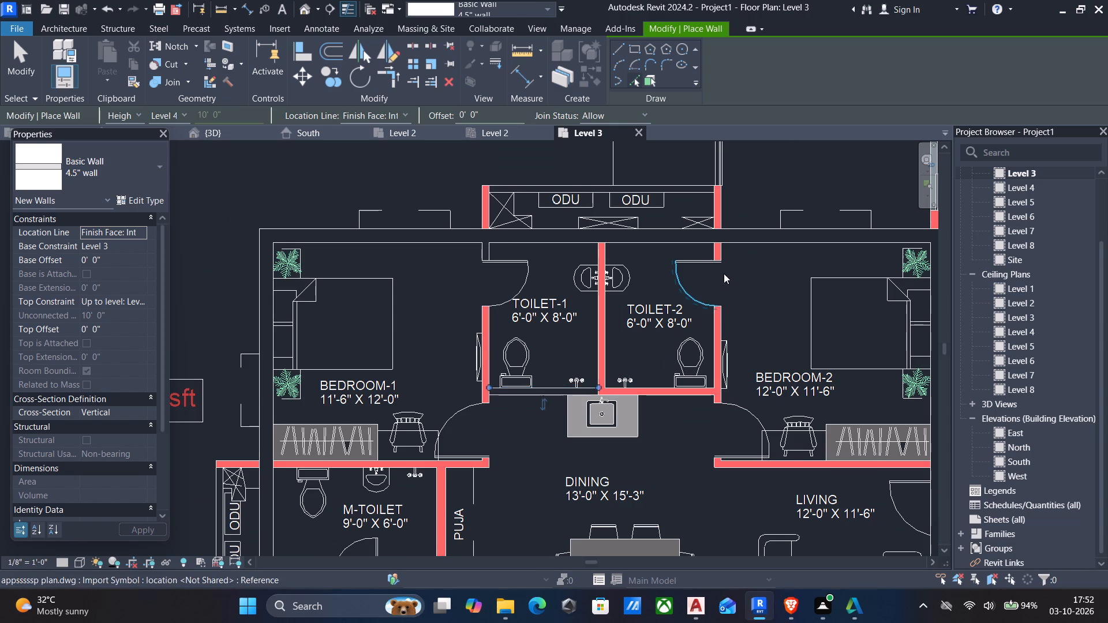
left_click(718, 204)
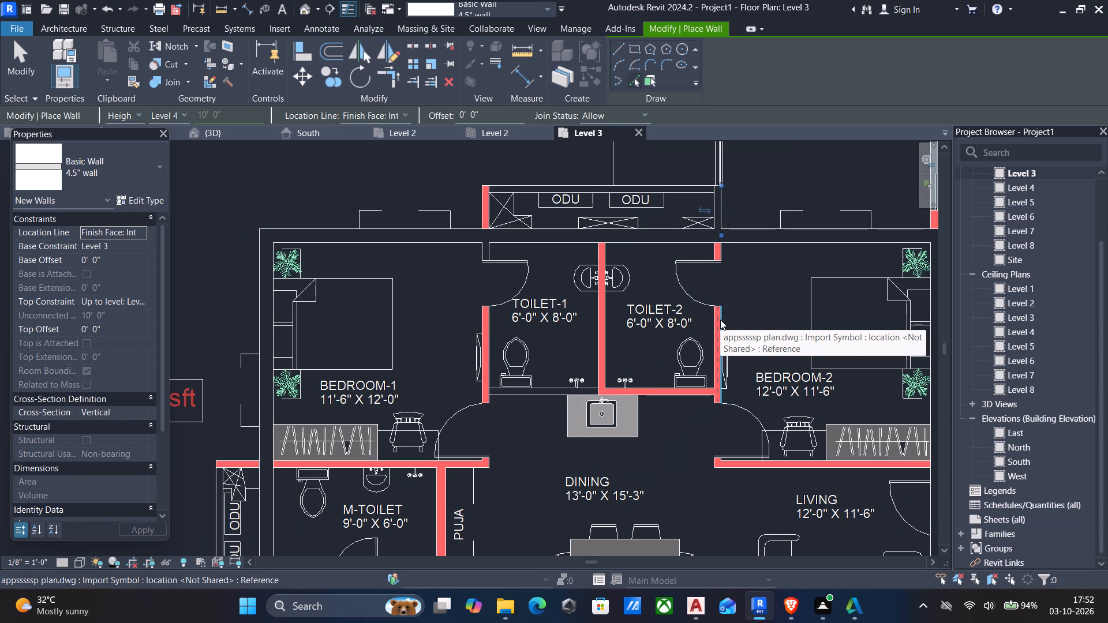
left_click(720, 320)
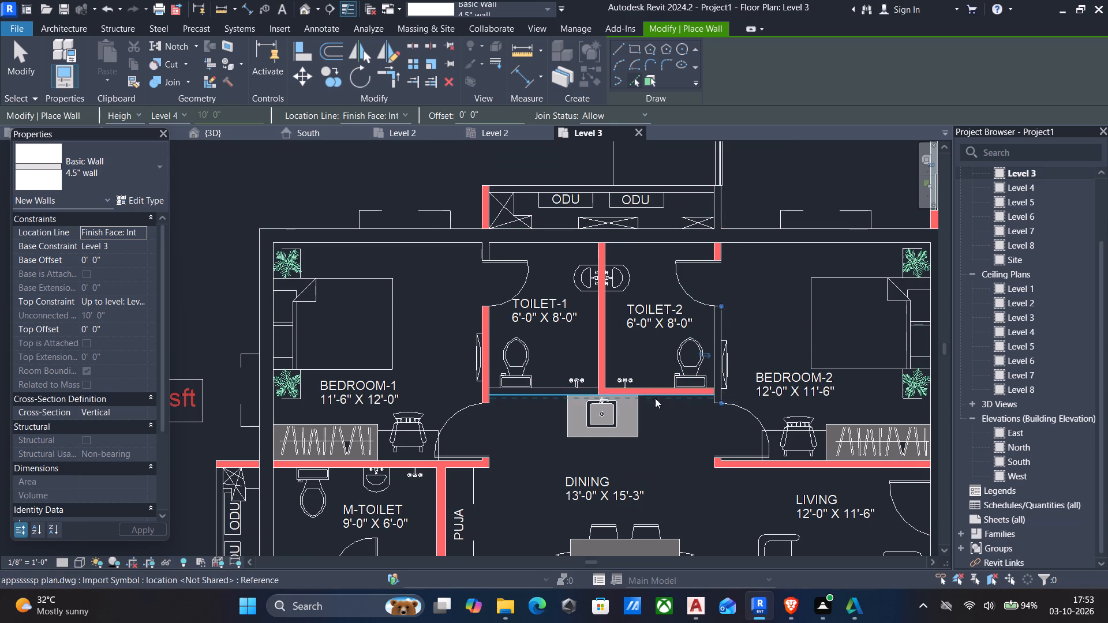
Place 4.5" walls between Bedroom-2 and the living room, between the two toilets, west of the ODU ledge, and west of Toilet-1.
middle_click_drag(716, 411, 649, 346)
left_click(740, 401)
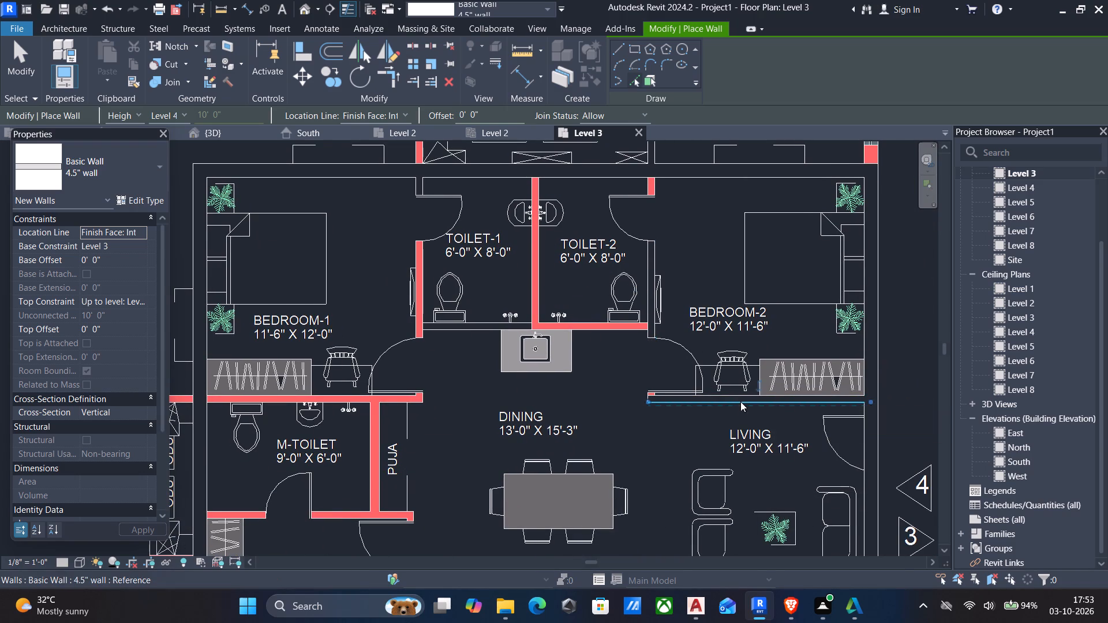
left_click(538, 250)
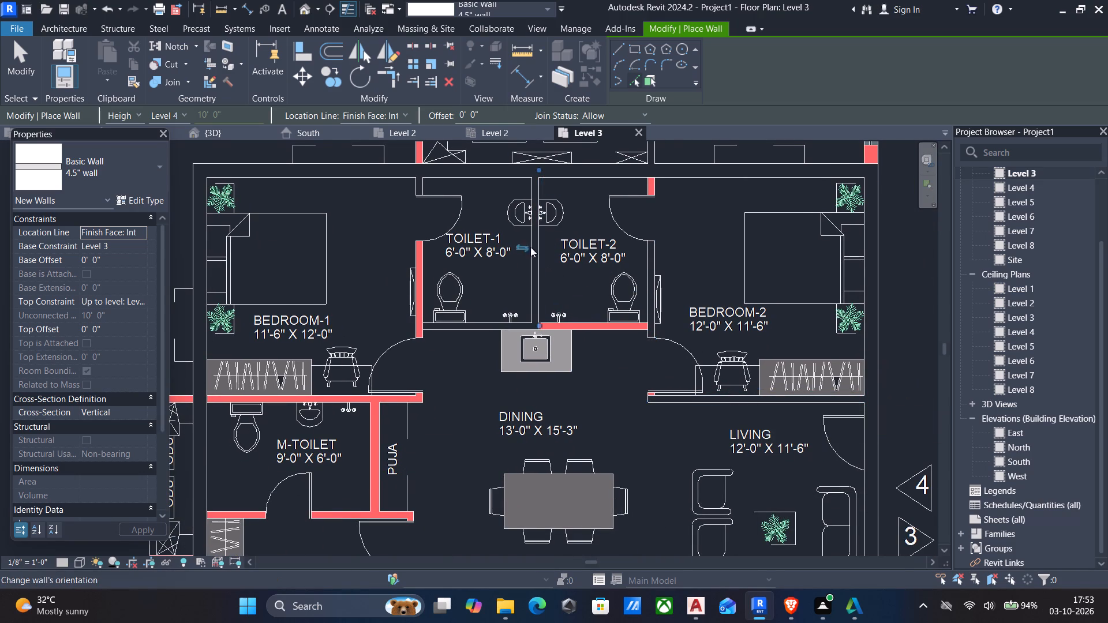
middle_click_drag(476, 213, 521, 298)
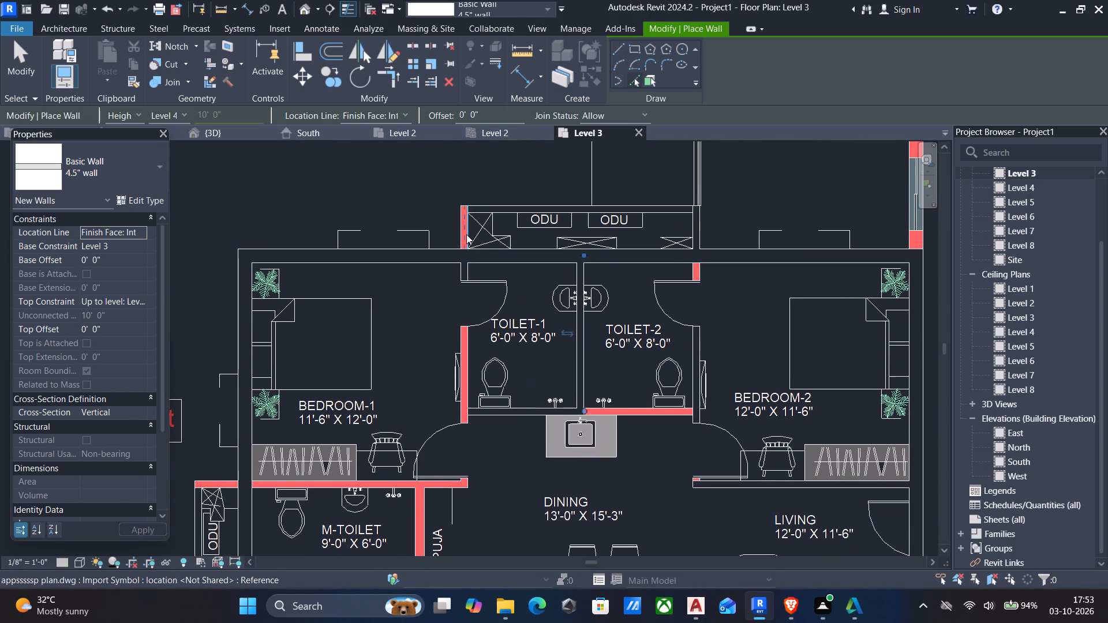
left_click(465, 232)
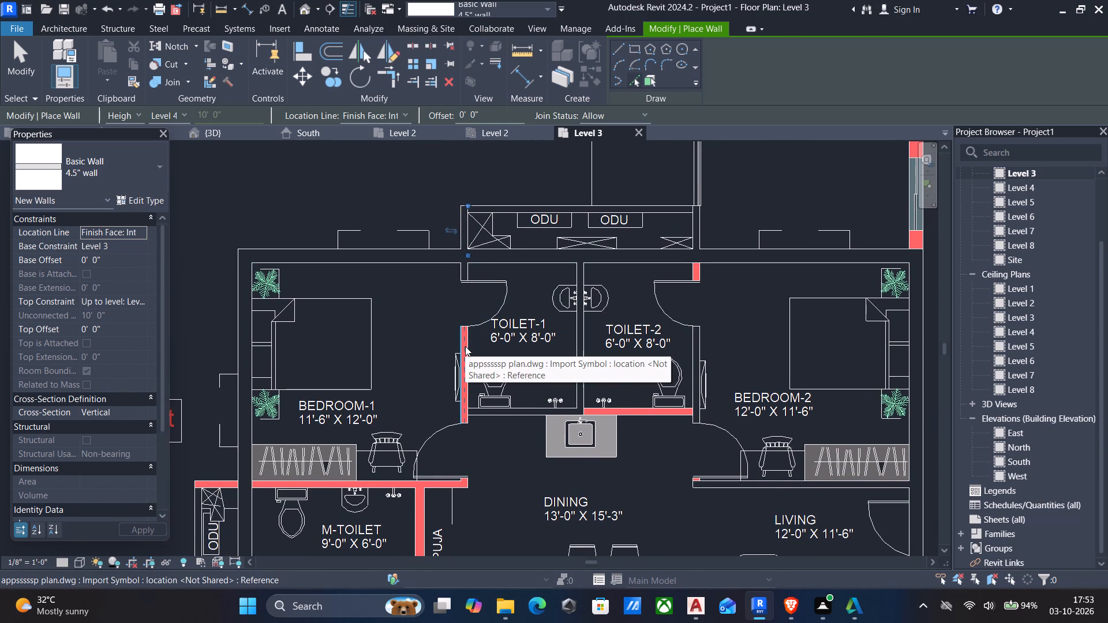
left_click(465, 346)
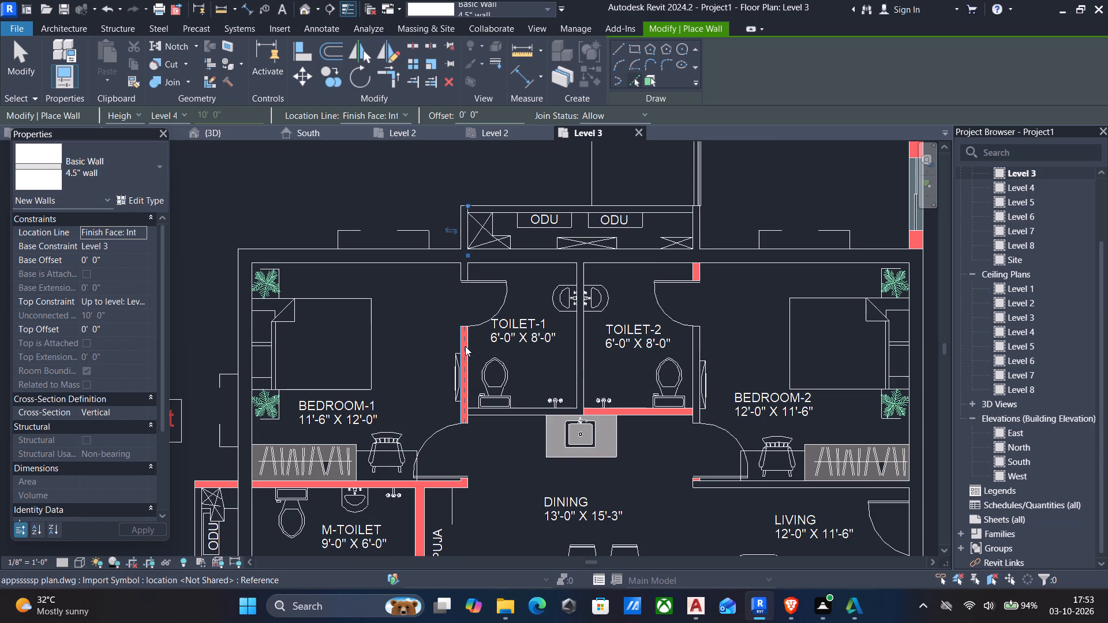
key("Escape")
key("Escape")
Align the end of the short wall north of Toilet-1's doorway with the end of the wall south of it, spanning the opening.
type("al")
left_click(462, 326)
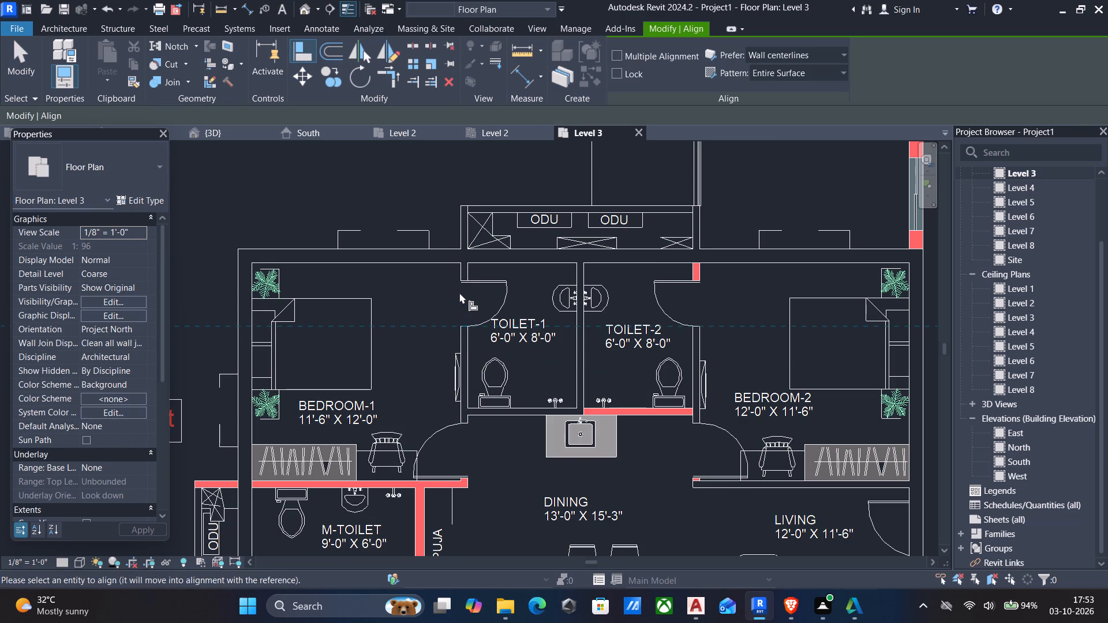
left_click(462, 285)
key("Escape")
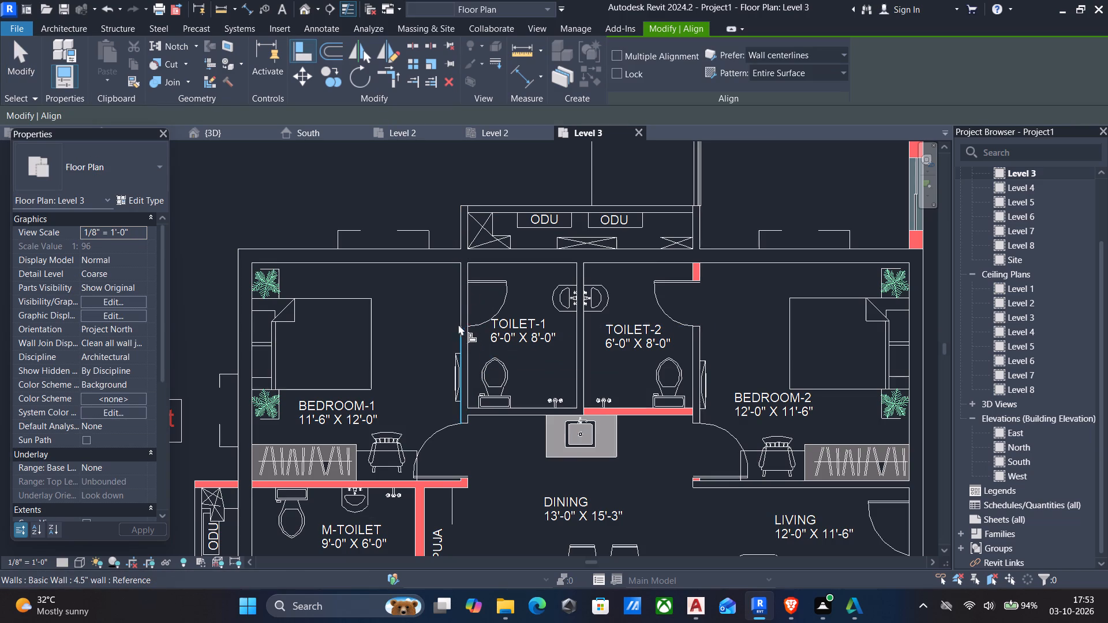
Delete the short wall north of Toilet-1's doorway and extend the wall south of it across the opening to the north outer wall.
key("Escape")
left_click(466, 310)
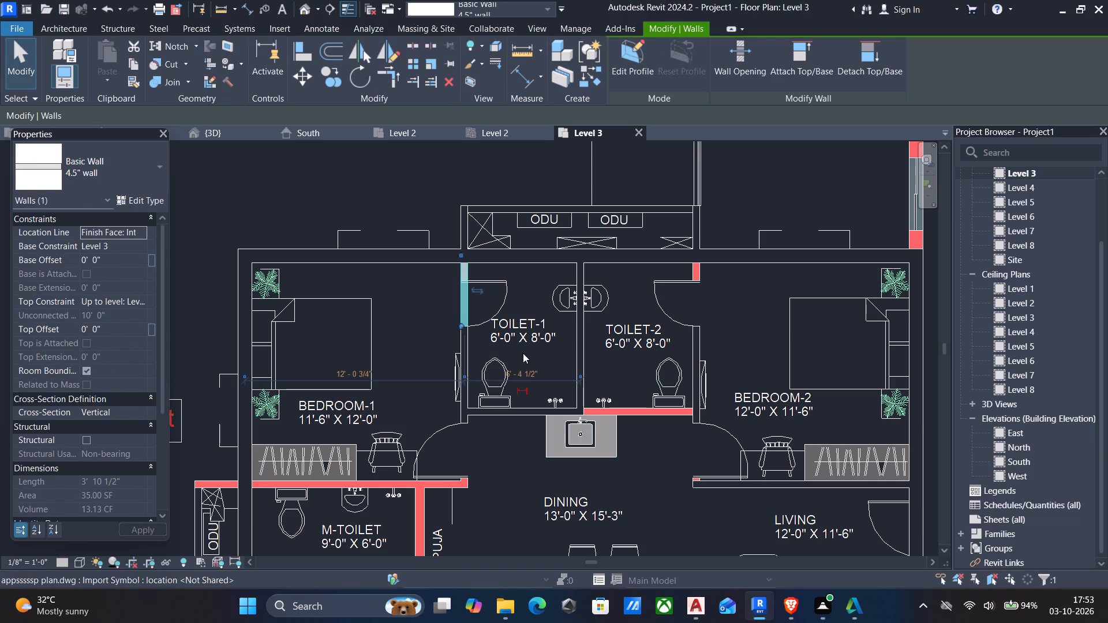
key("Delete")
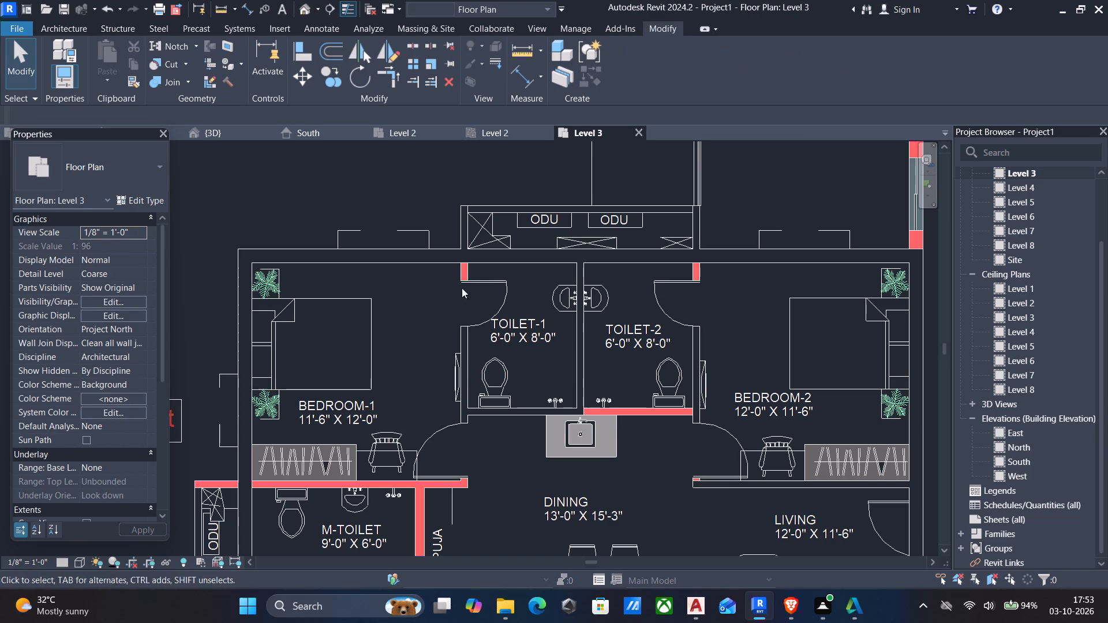
left_click(465, 348)
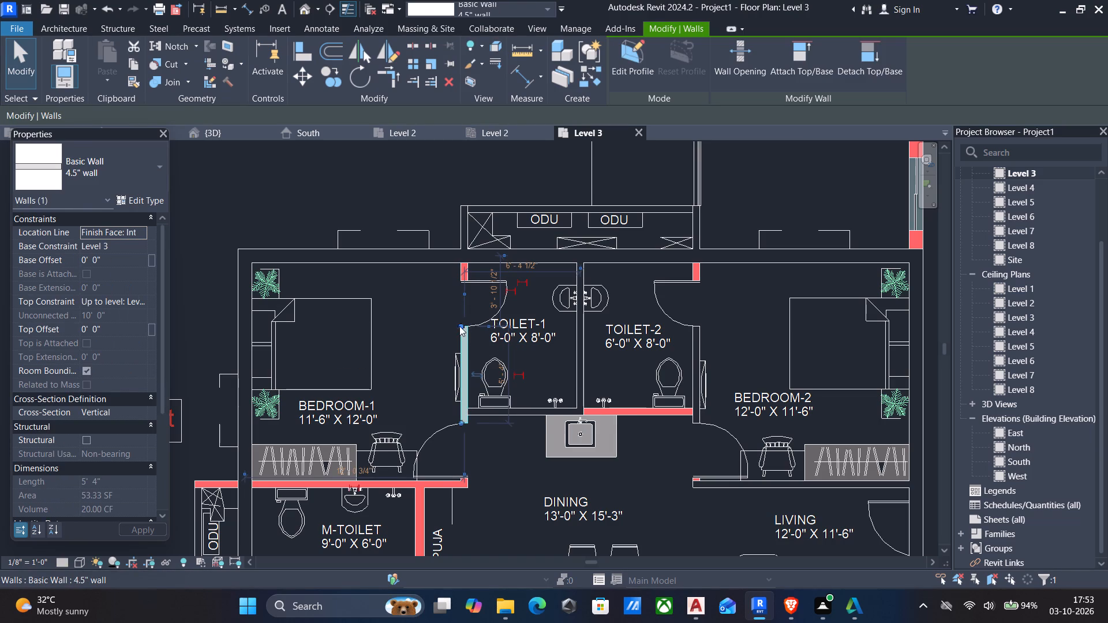
left_click_drag(459, 326, 463, 268)
key("Escape")
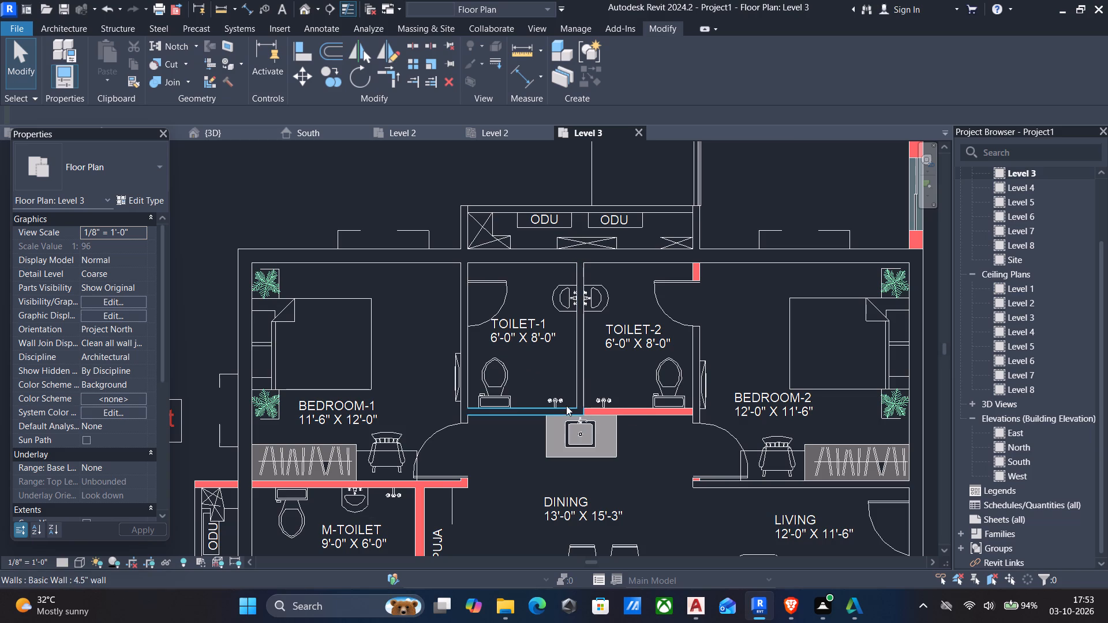
Trim/extend the wall south of Toilet-1 to meet the wall east of Toilet-2, closing the south side of both toilets.
type("tr")
left_click(541, 406)
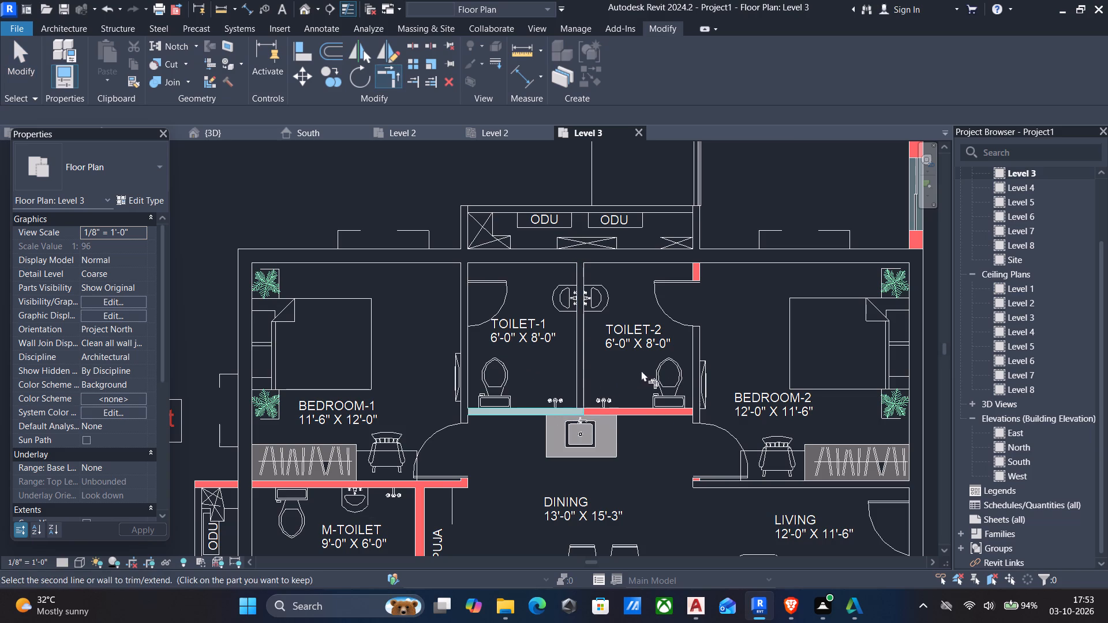
left_click(697, 360)
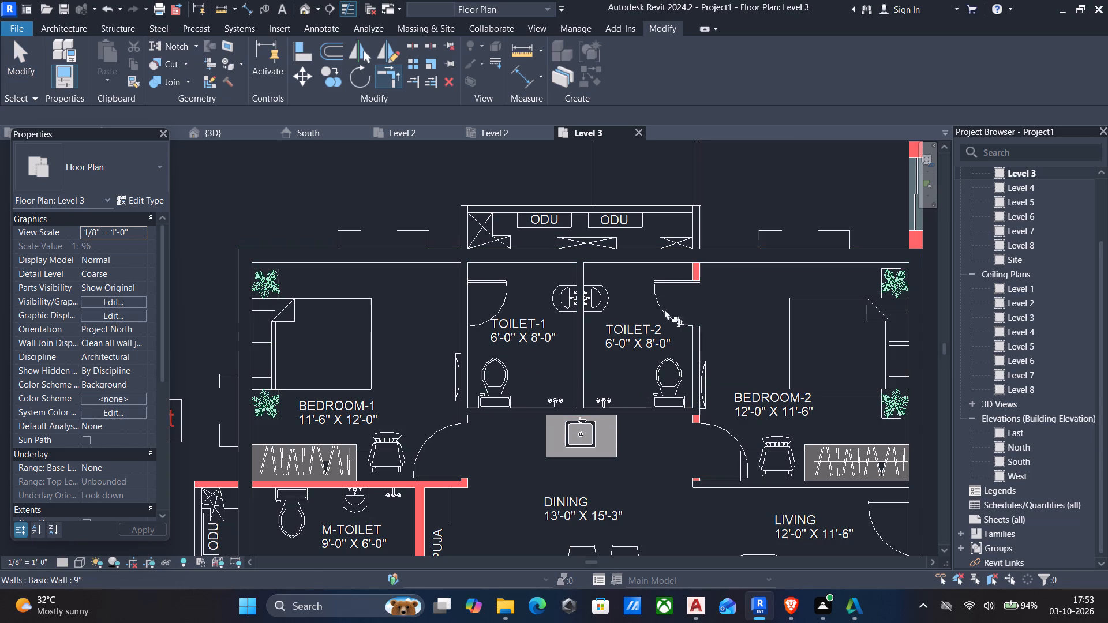
key("Escape")
Extend the wall east of Toilet-2 north across its doorway to the north outer wall.
left_click(690, 339)
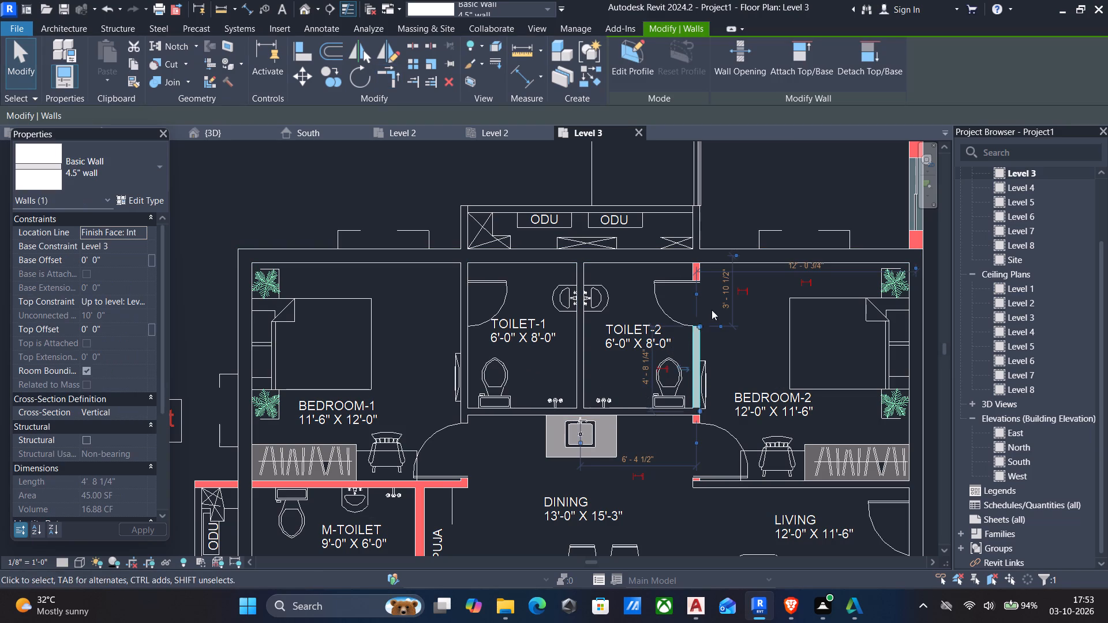
left_click_drag(700, 325, 698, 282)
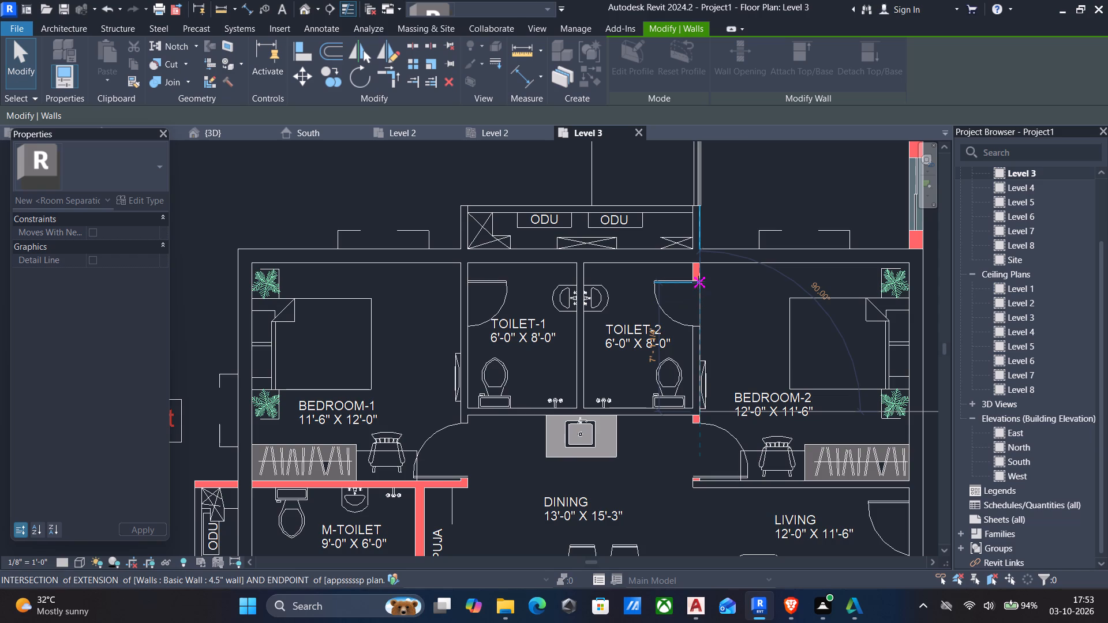
left_click_drag(698, 282, 697, 267)
key("Escape")
Trim/extend the wall between Bedroom-2 and the living room and the wall east of Toilet-2 into a corner across Bedroom-2's doorway.
scroll(713, 276, "up", 3)
scroll(720, 321, "down", 4)
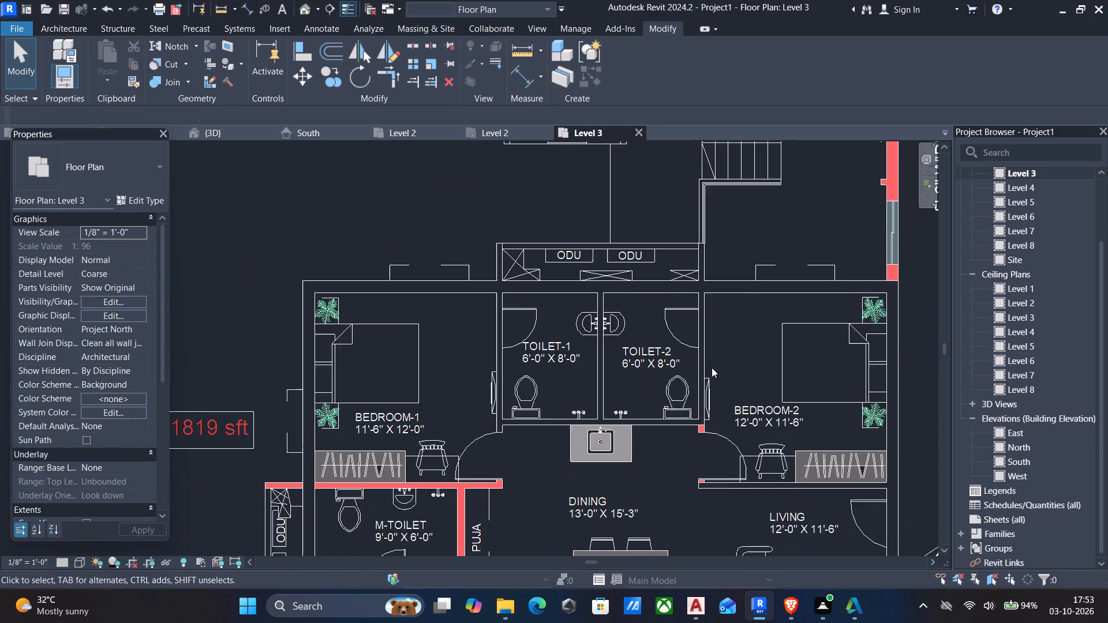
middle_click_drag(712, 368, 717, 348)
scroll(695, 389, "up", 3)
middle_click_drag(701, 427, 689, 399)
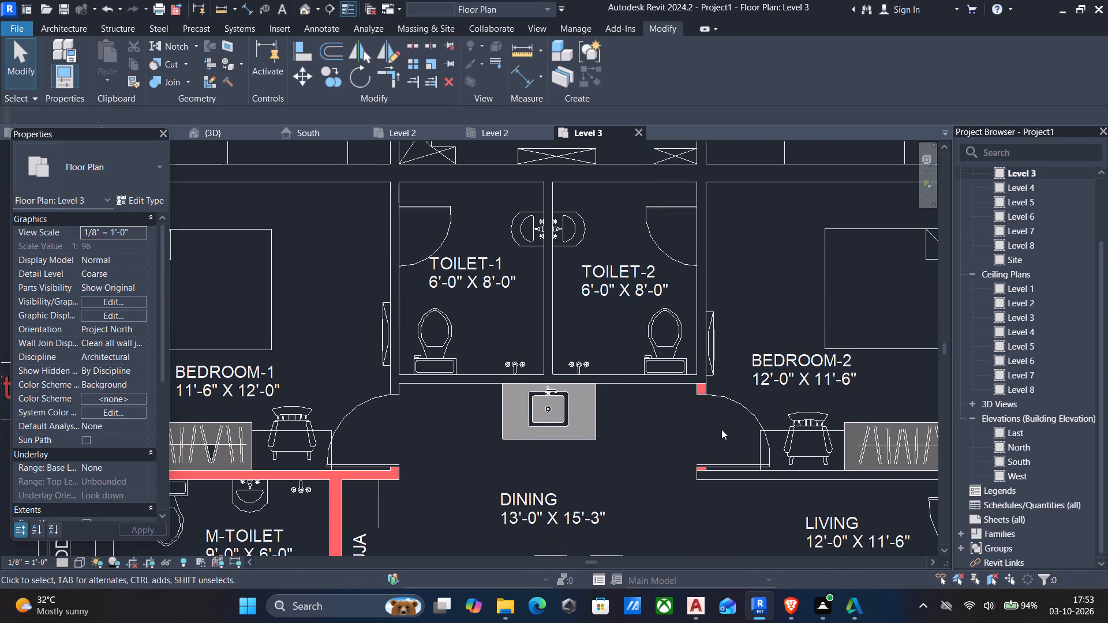
type("tr")
left_click(768, 473)
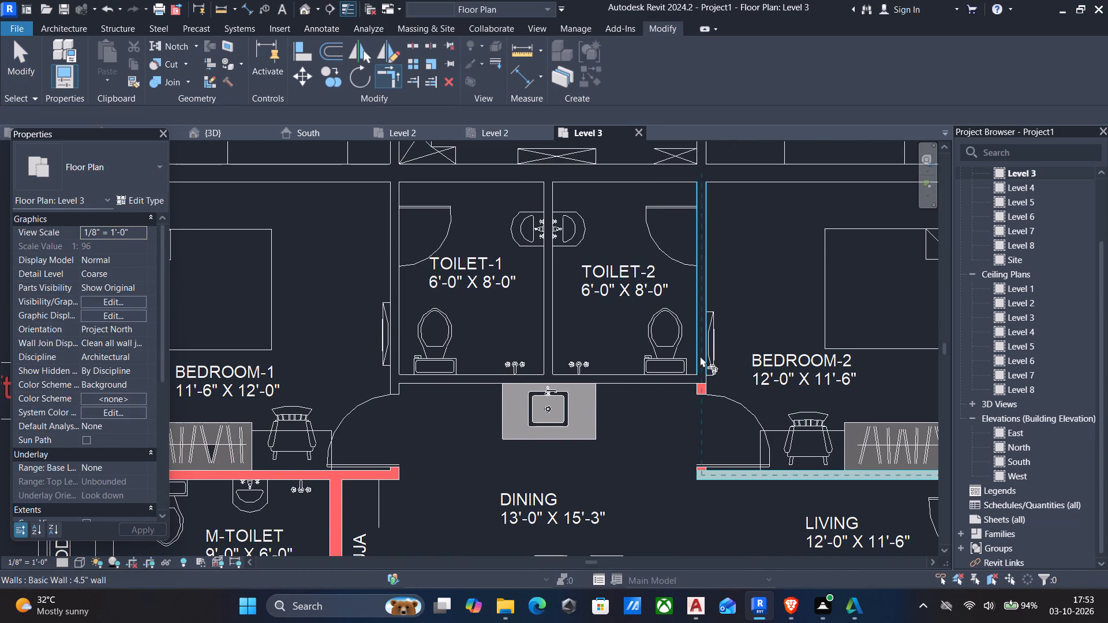
left_click(700, 356)
scroll(716, 383, "down", 4)
middle_click_drag(735, 416, 683, 380)
scroll(718, 389, "down", 2)
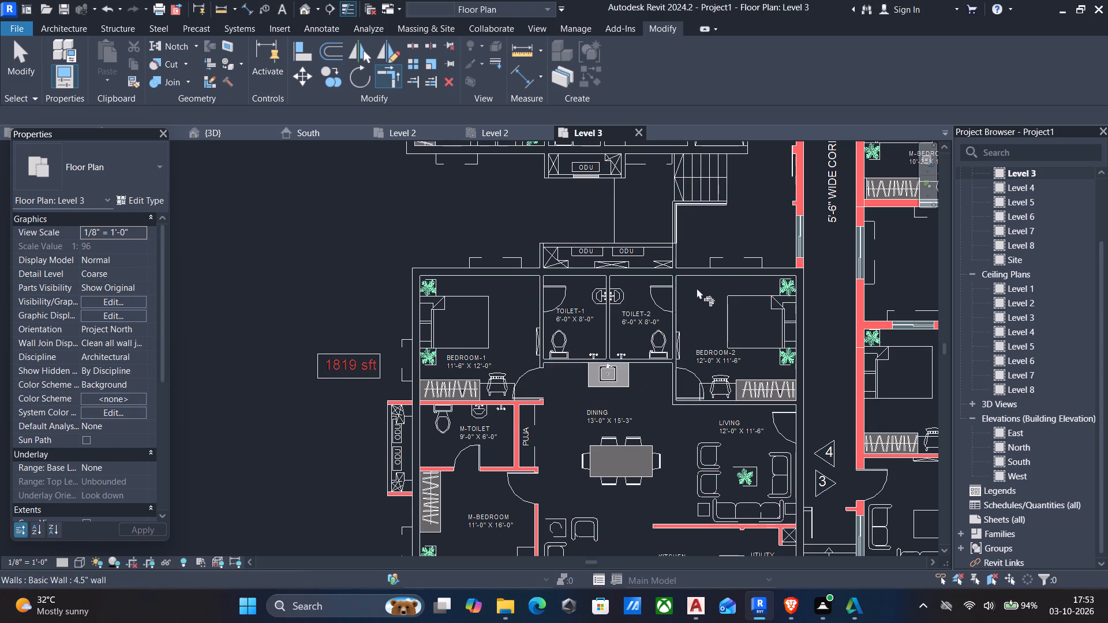
scroll(668, 364, "down", 1)
middle_click_drag(679, 369, 717, 346)
middle_click_drag(737, 399, 727, 342)
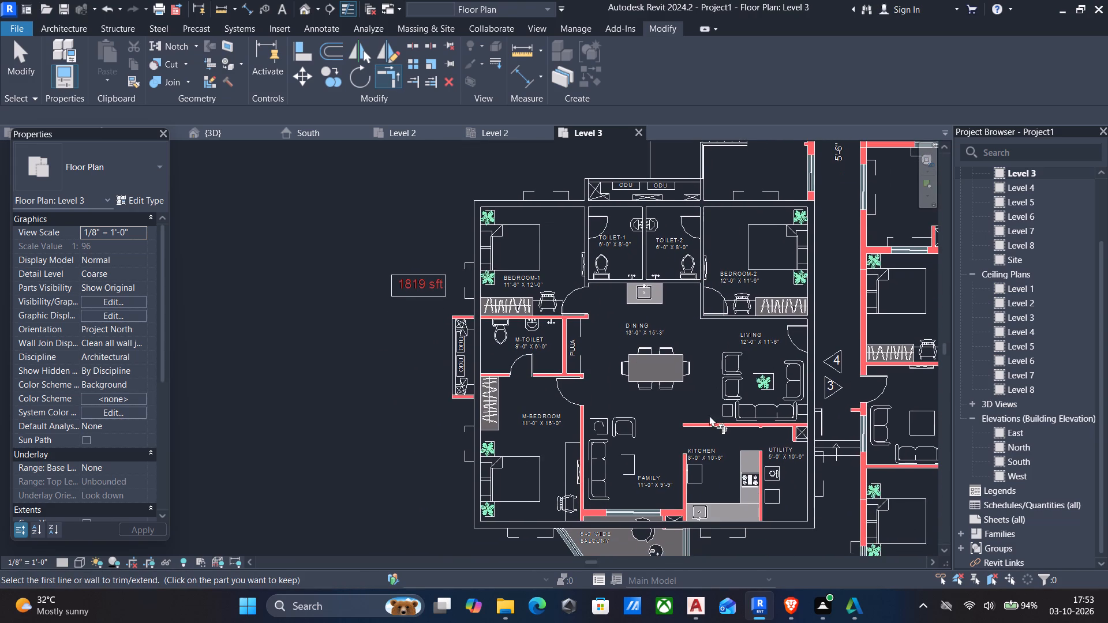
key("Escape")
Place 4.5" walls between M-Toilet and Puja, north of M-Toilet, and south of M-Toilet on both sides of its doorway.
type("wa")
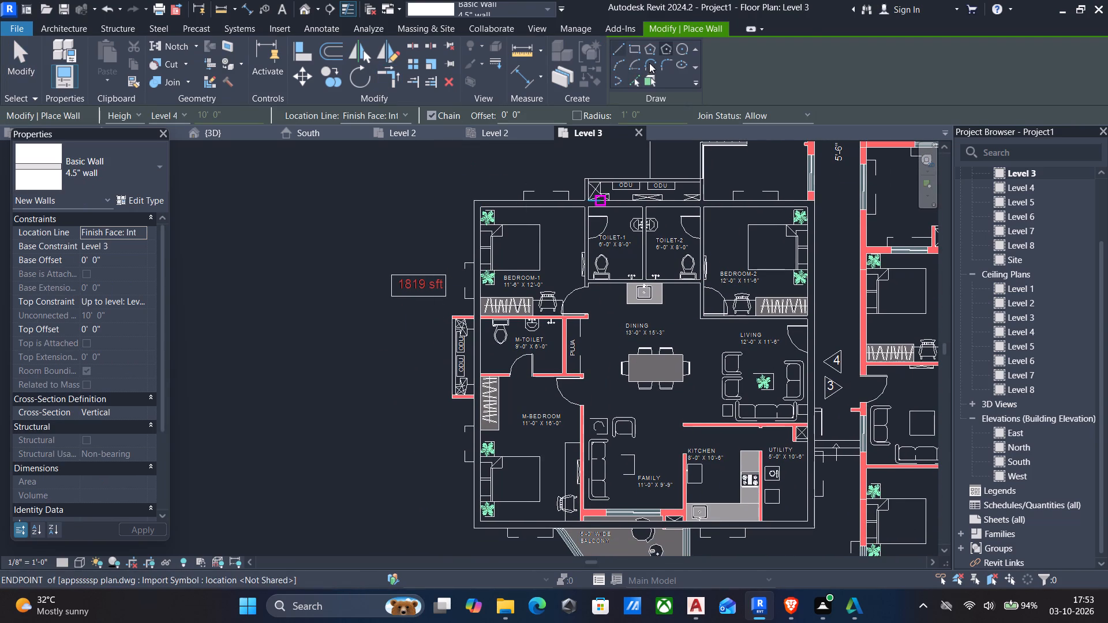
left_click(632, 80)
scroll(564, 312, "up", 4)
left_click(566, 341)
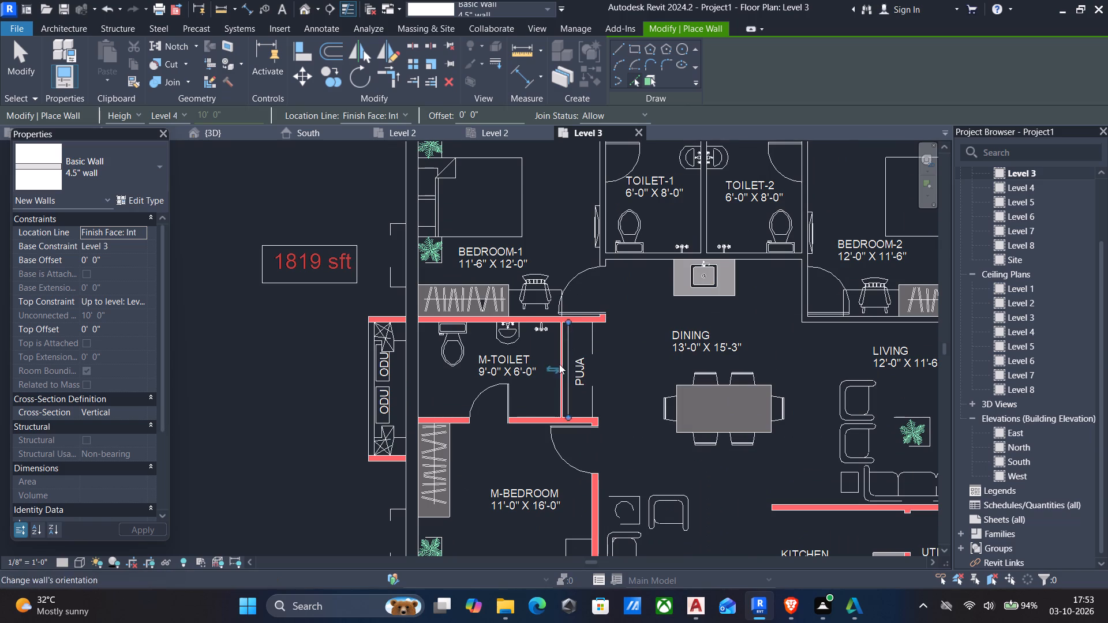
scroll(562, 421, "up", 3)
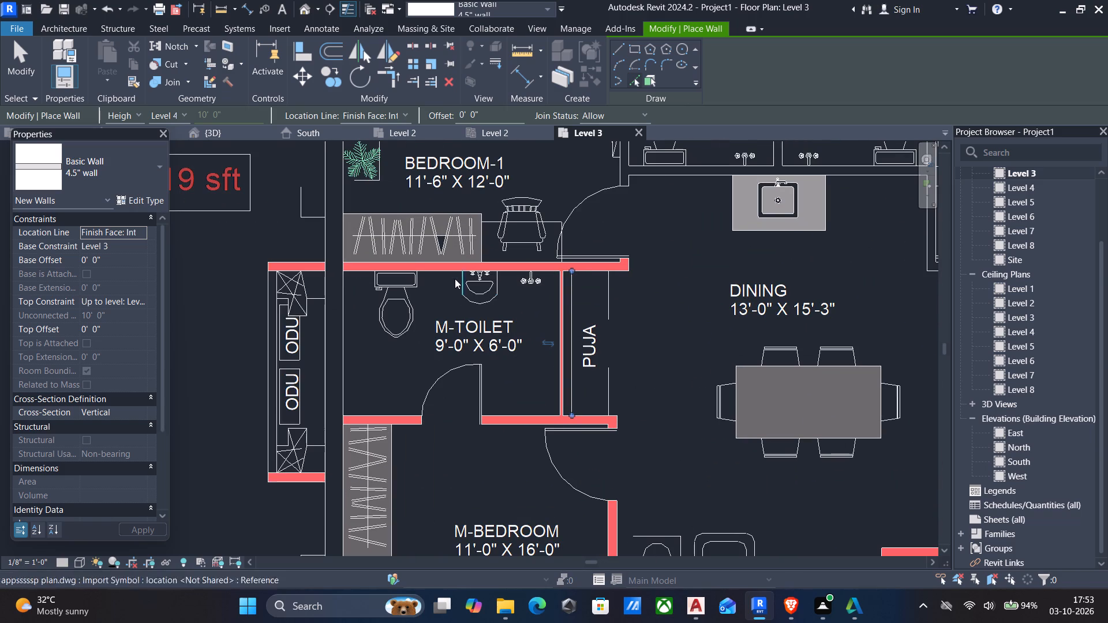
left_click(446, 268)
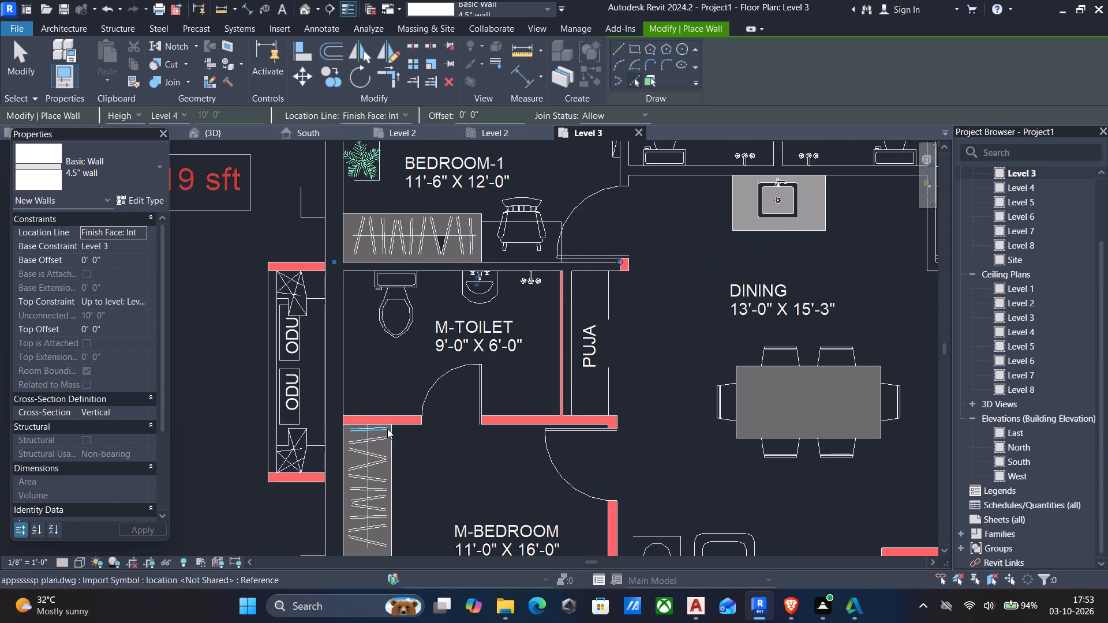
left_click(382, 419)
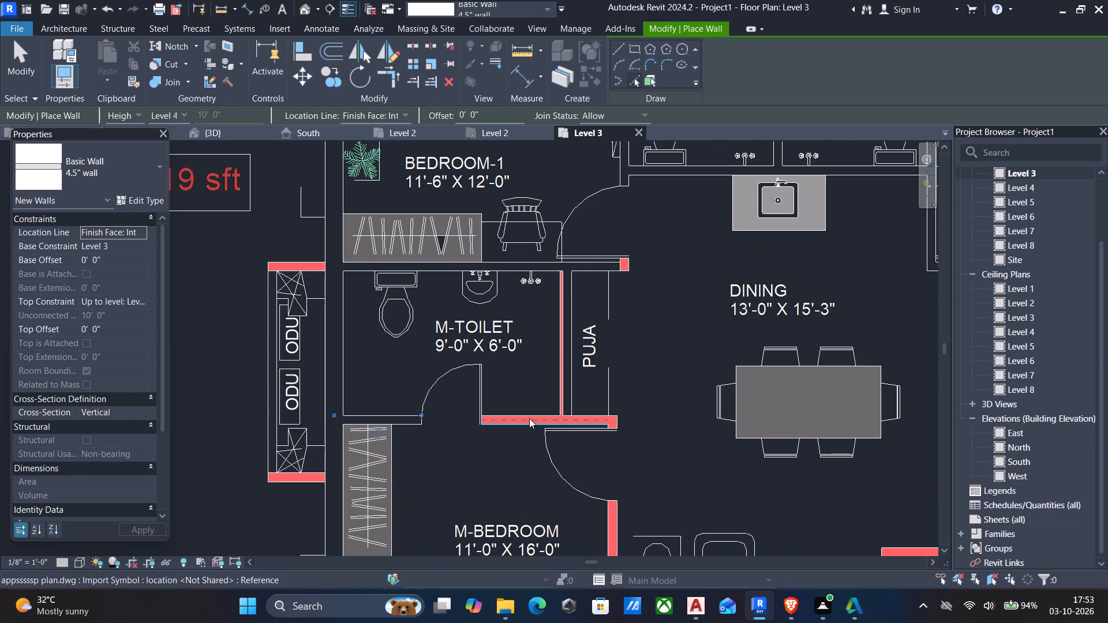
left_click(529, 418)
scroll(529, 418, "down", 2)
middle_click_drag(534, 436, 559, 377)
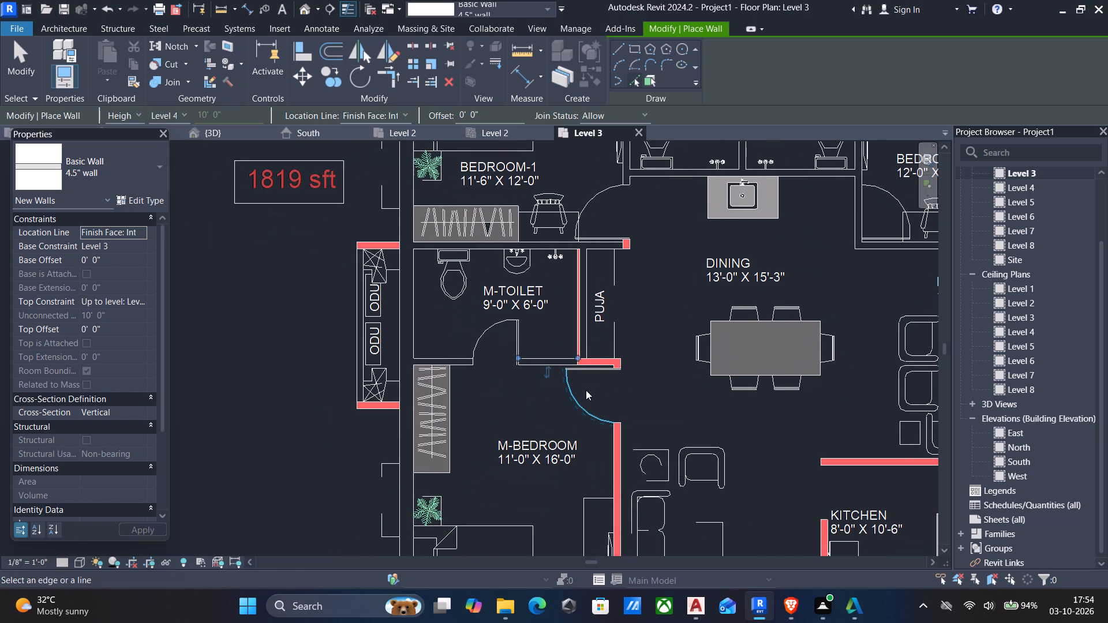
key("Escape")
key("Escape")
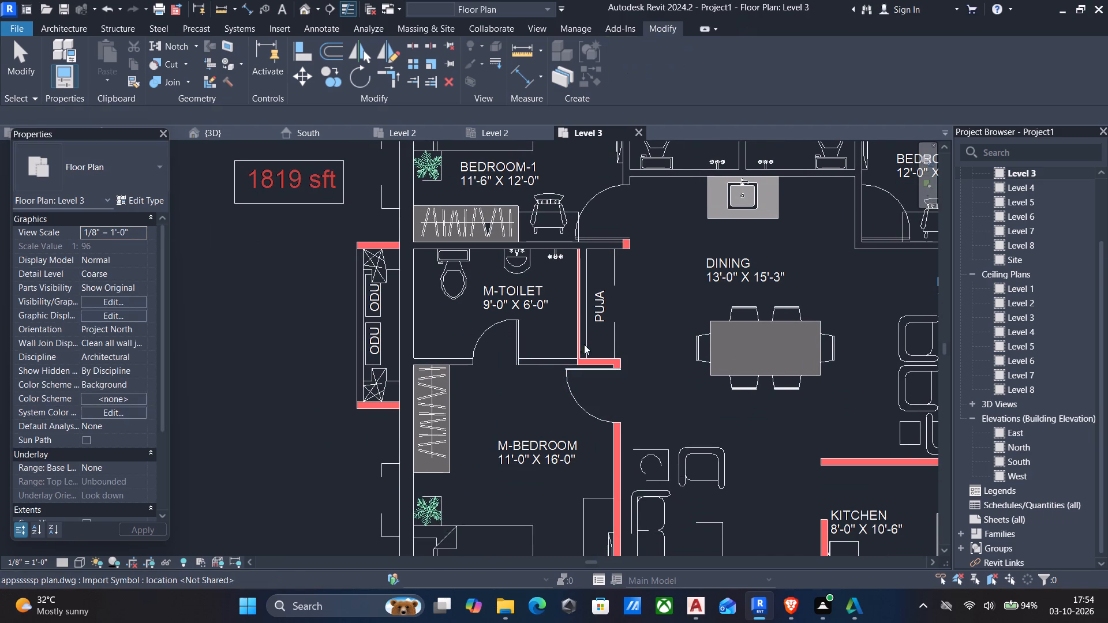
Delete the 4.5" wall between M-Toilet and Puja.
left_click(582, 344)
key("Delete")
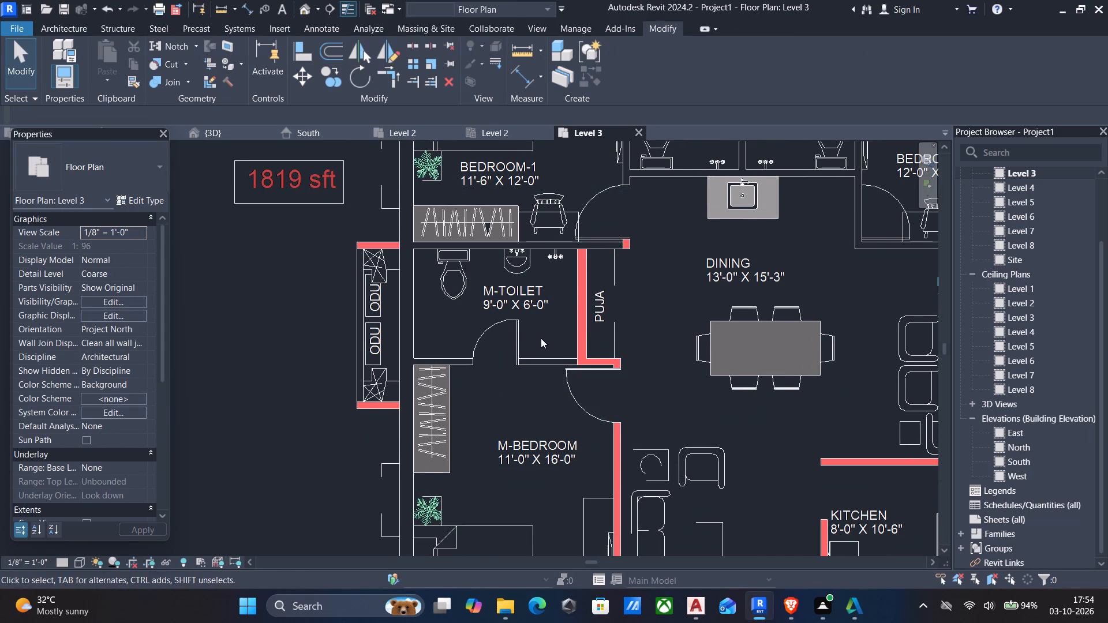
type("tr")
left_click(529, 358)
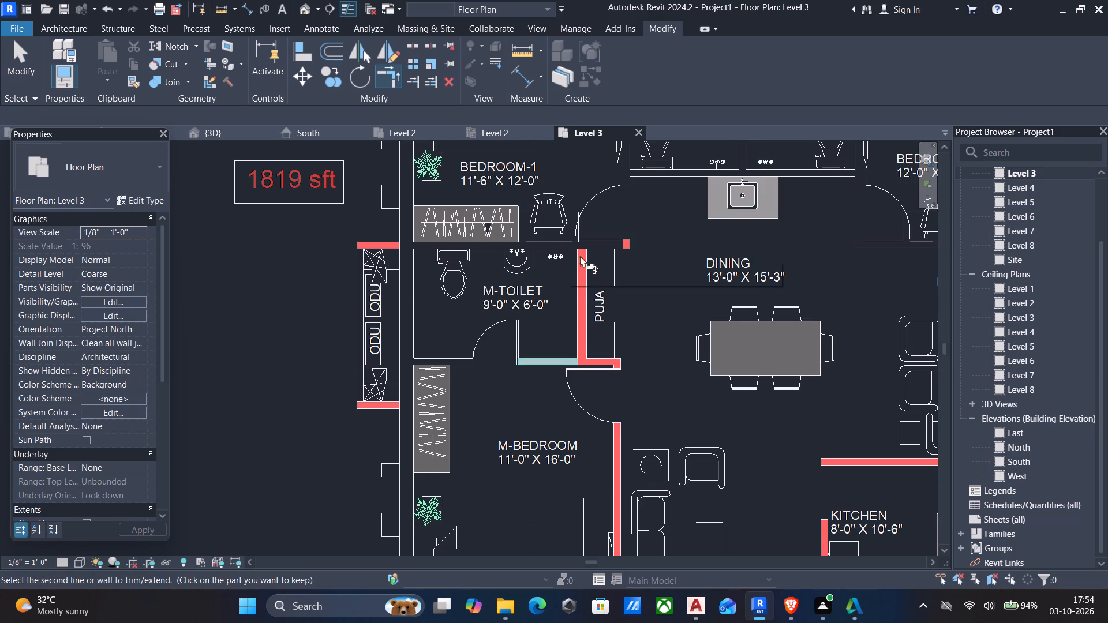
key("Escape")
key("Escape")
Extend the short wall south of M-Toilet west across the doorway to join its other half, and east to the end of Puja.
left_click(537, 363)
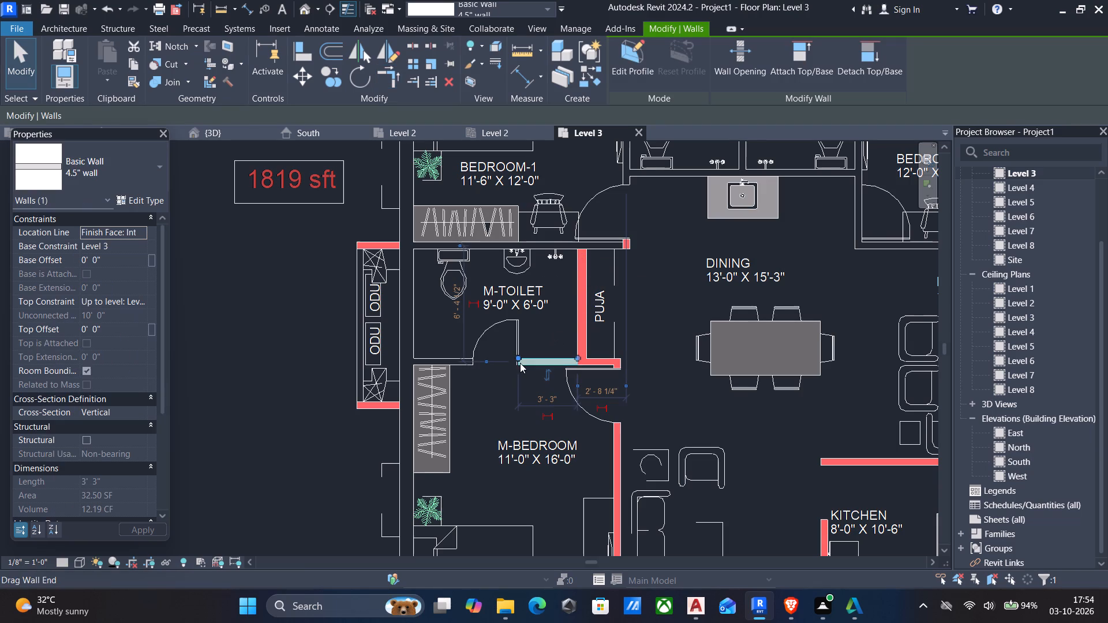
left_click_drag(516, 354, 507, 355)
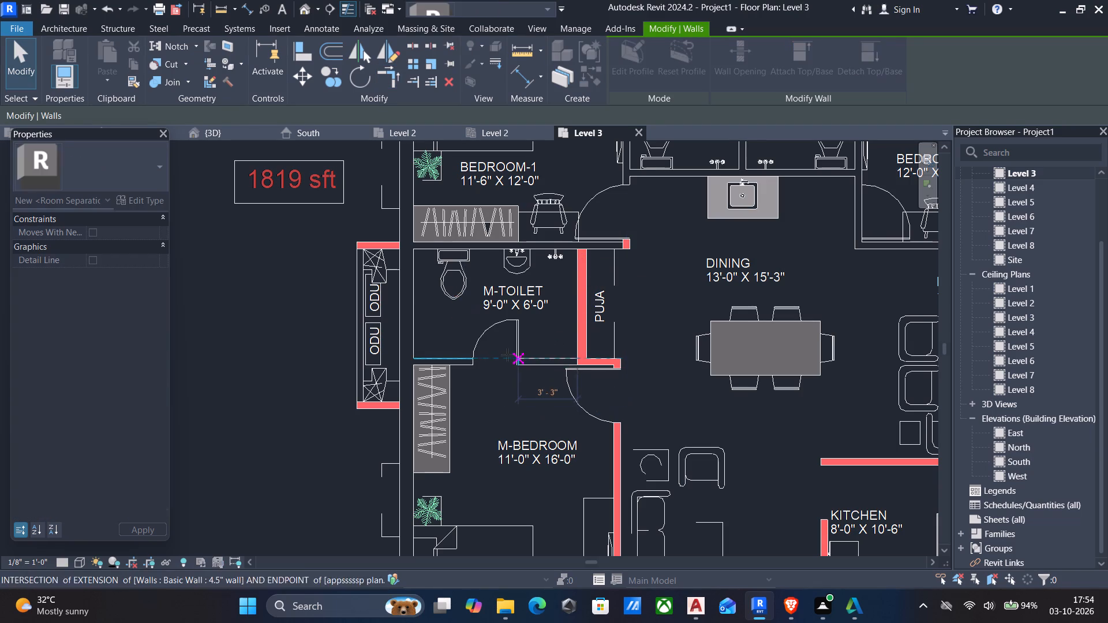
left_click_drag(507, 355, 474, 354)
key("Escape")
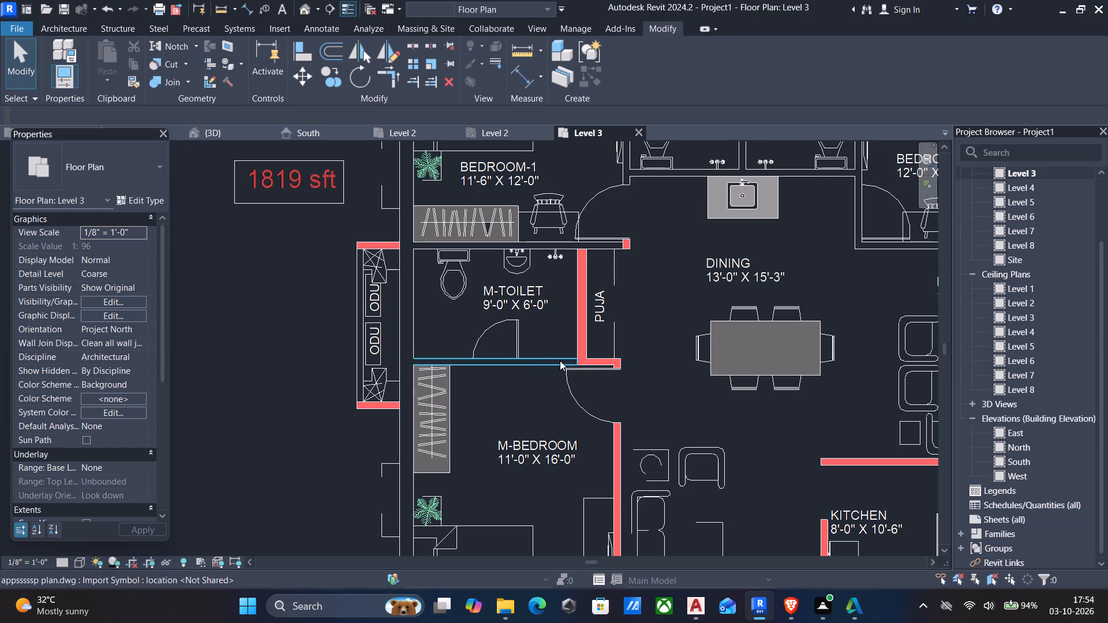
left_click(551, 359)
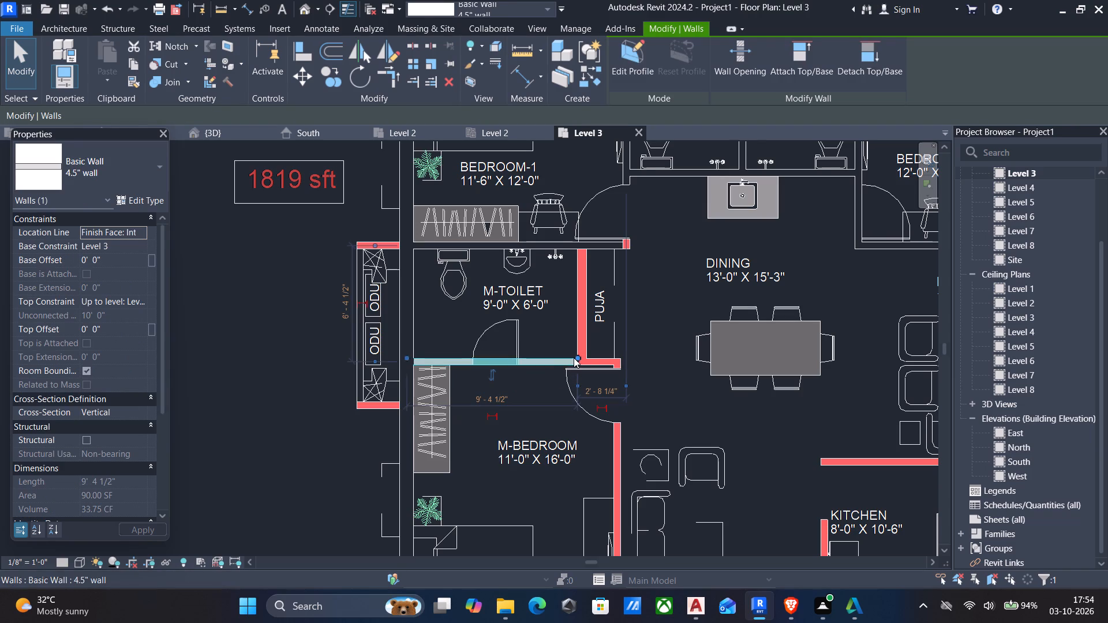
left_click_drag(574, 358, 620, 362)
key("Escape")
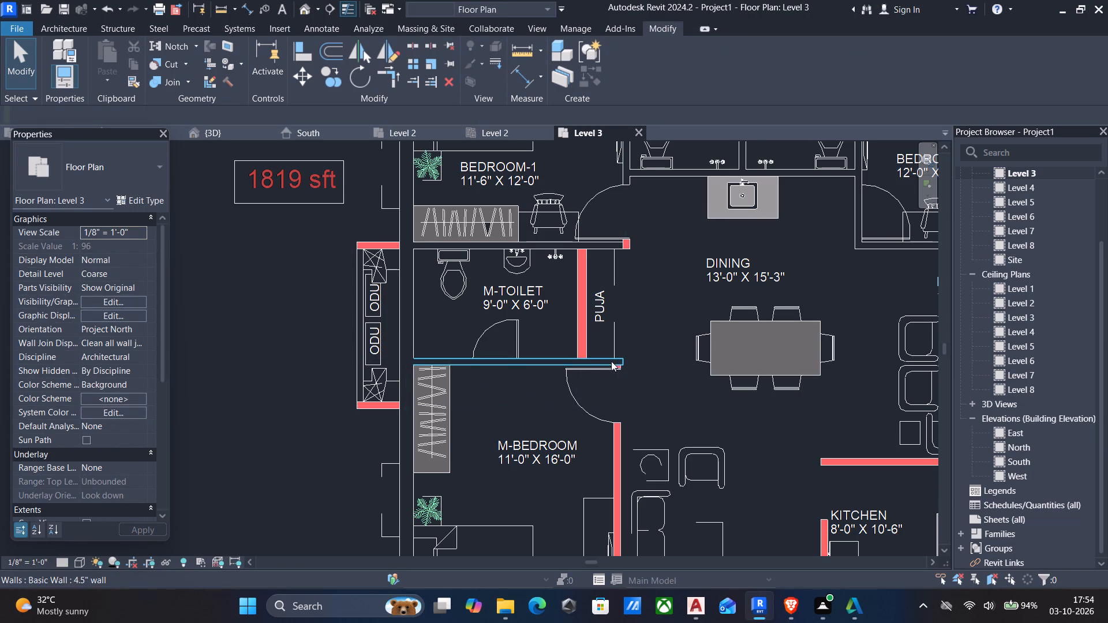
Place a 4.5" wall between M-Bedroom and the family room, south of M-Bedroom's doorway.
scroll(600, 372, "up", 4)
scroll(652, 433, "down", 1)
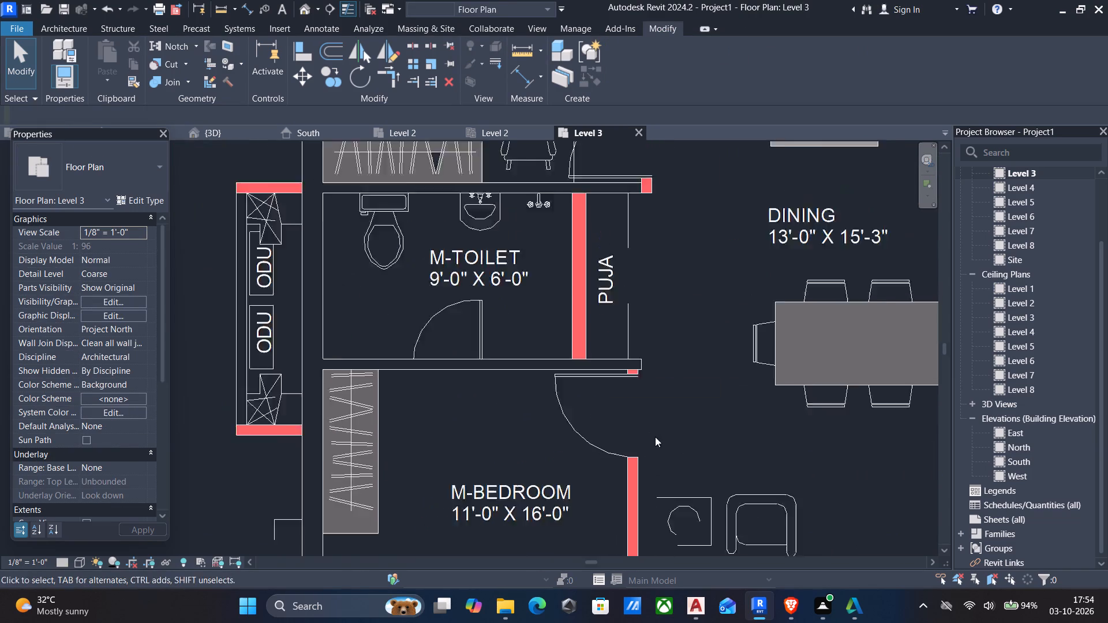
scroll(655, 437, "down", 2)
middle_click_drag(656, 438, 721, 327)
scroll(730, 434, "down", 1)
middle_click_drag(742, 445, 748, 370)
scroll(750, 418, "down", 2)
middle_click_drag(757, 431, 743, 395)
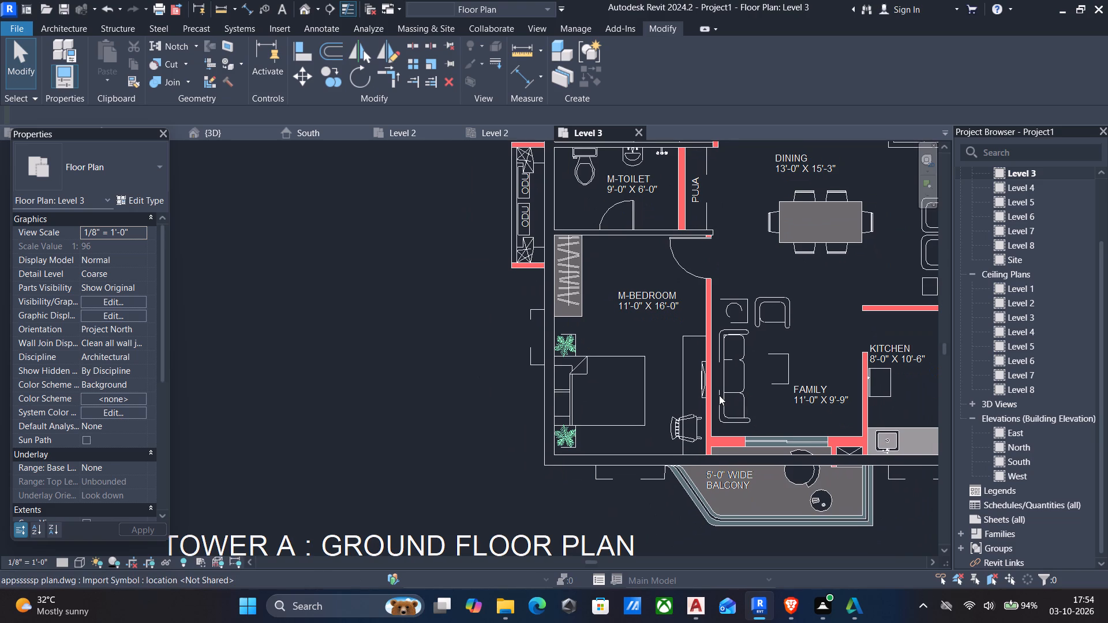
key("w")
key("a")
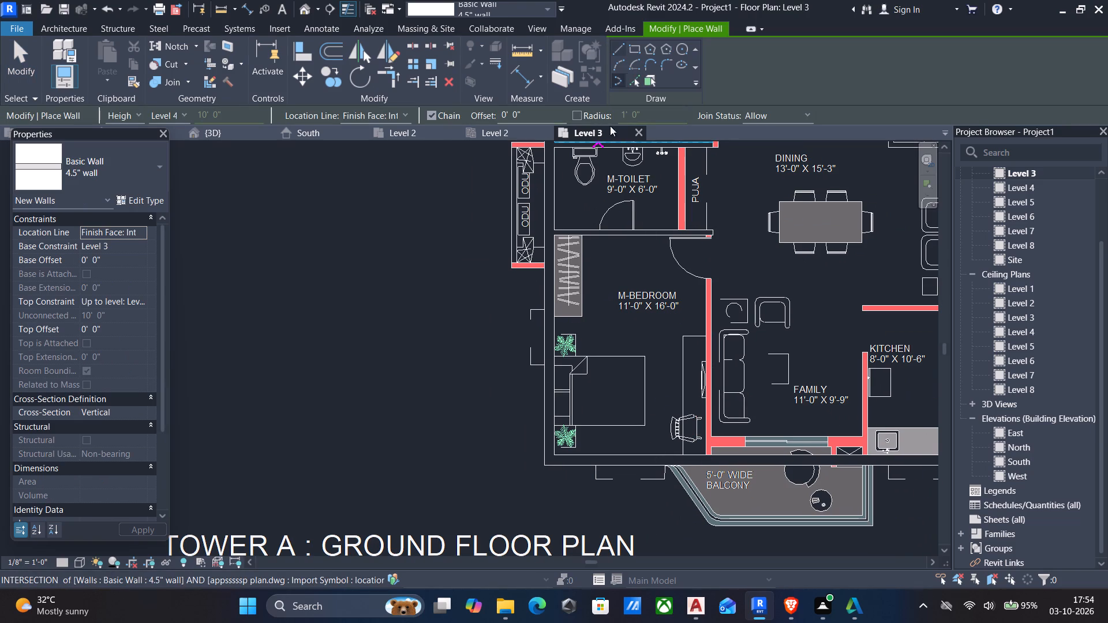
left_click(634, 81)
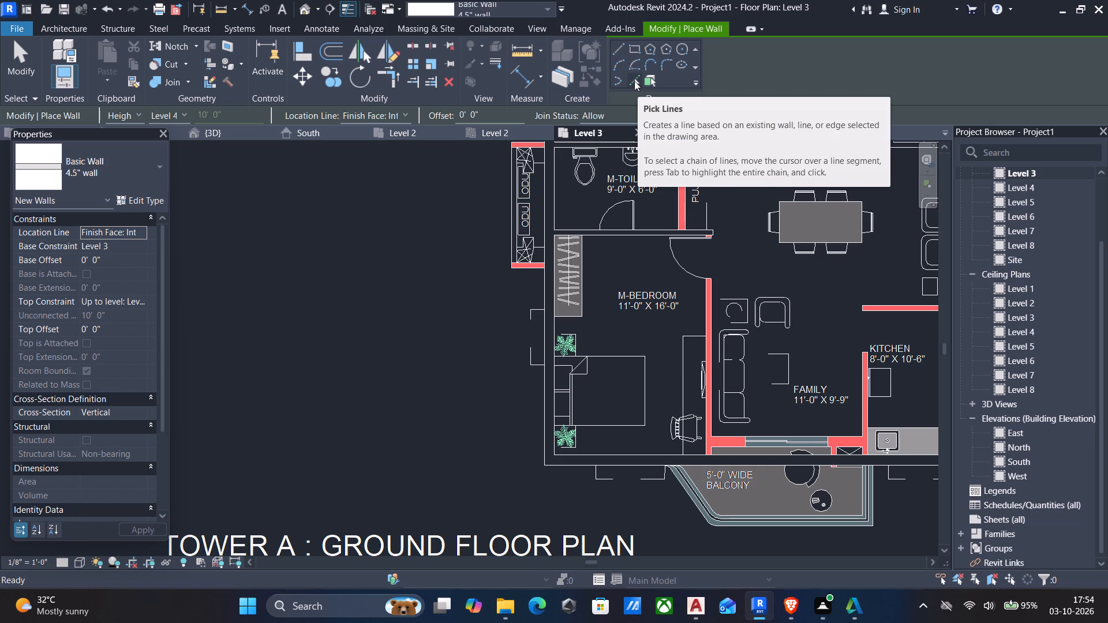
scroll(709, 366, "up", 4)
left_click(710, 356)
scroll(710, 356, "down", 3)
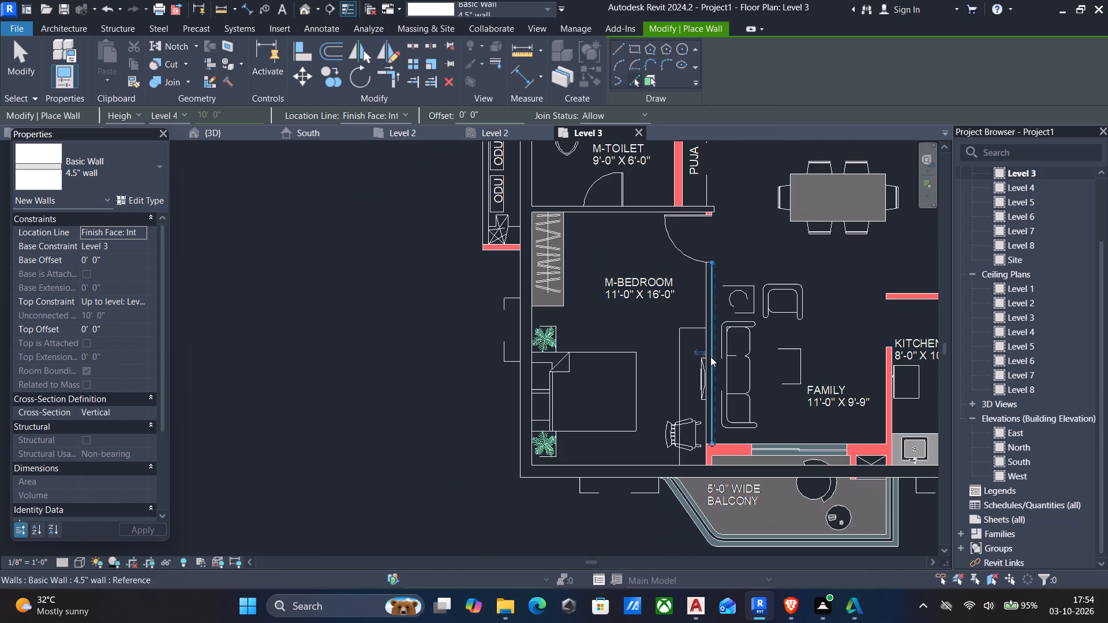
key("Escape")
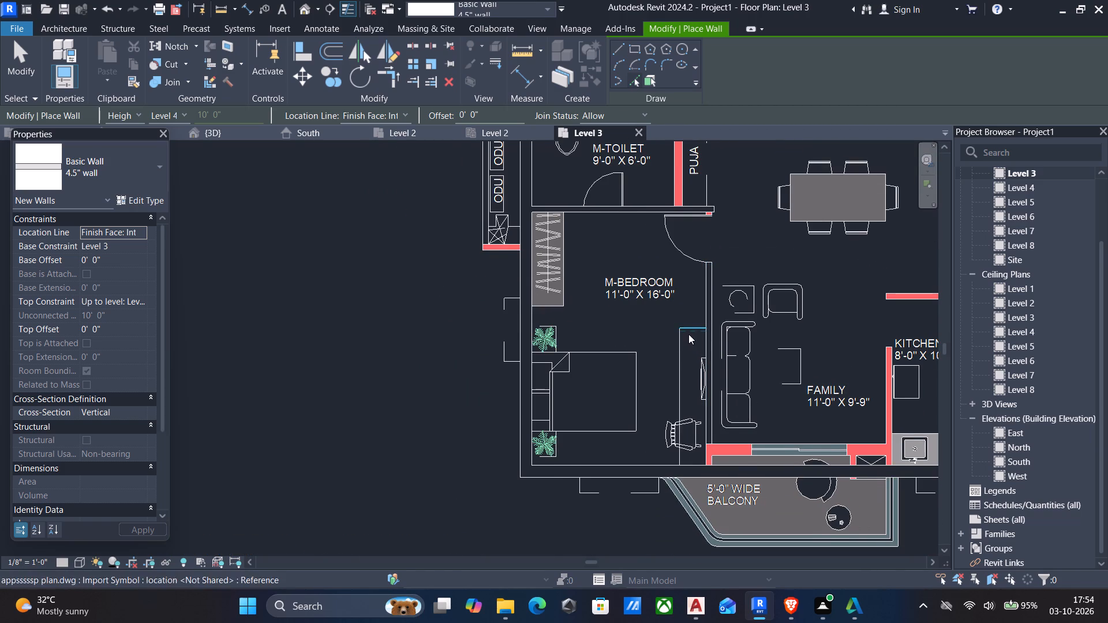
middle_click_drag(688, 334, 635, 308)
key("Escape")
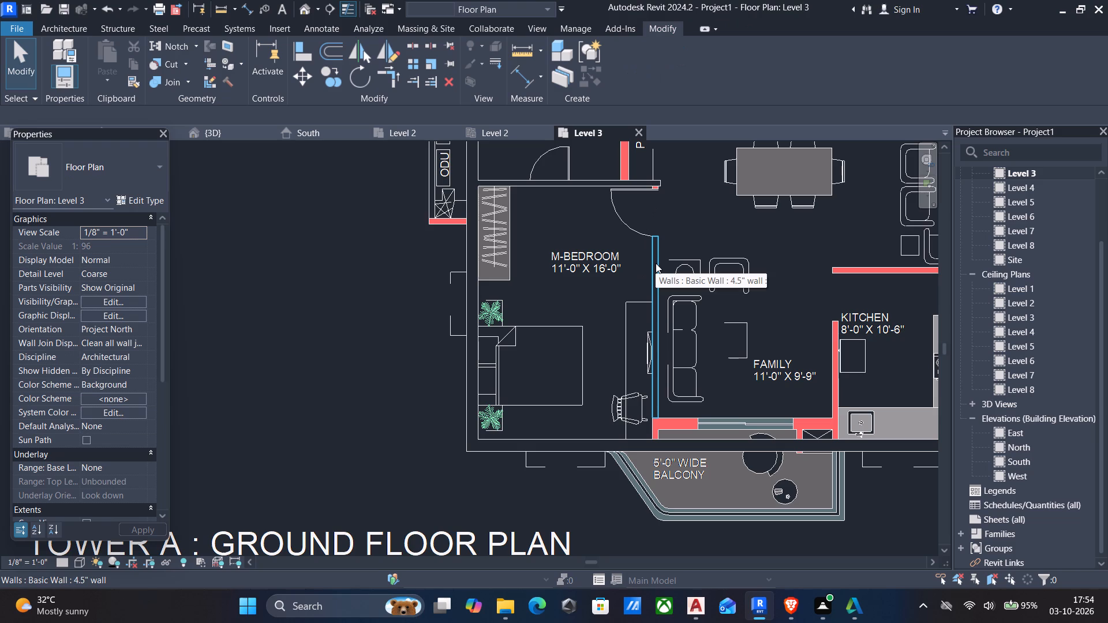
Align the M-Bedroom/family wall's north end across the doorway and trim it to a corner with the wall south of M-Toilet.
type("al")
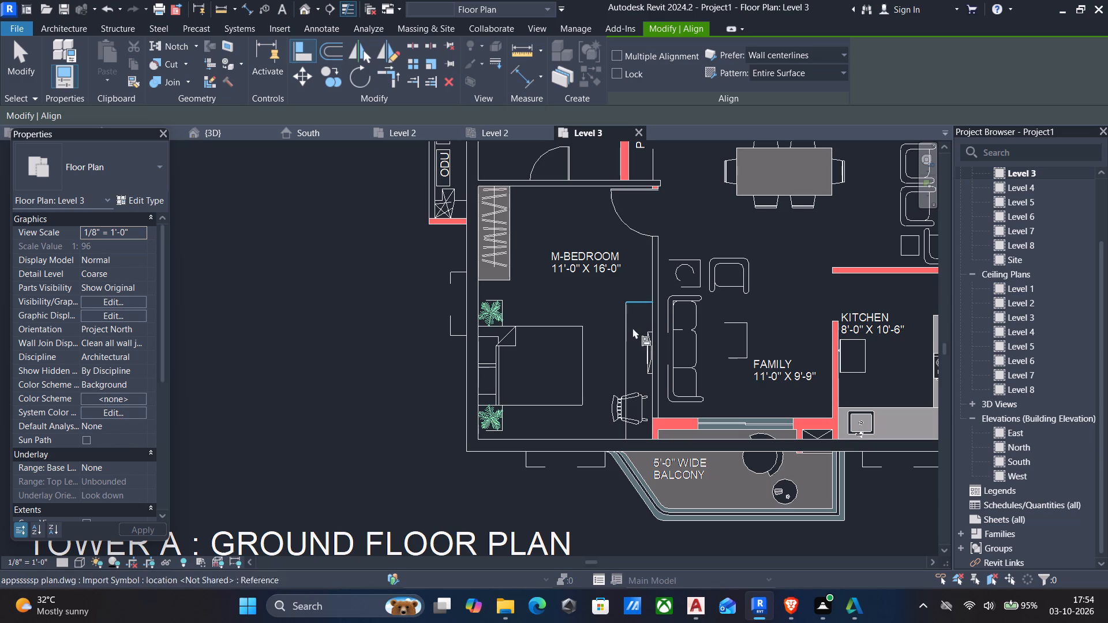
scroll(664, 183, "up", 4)
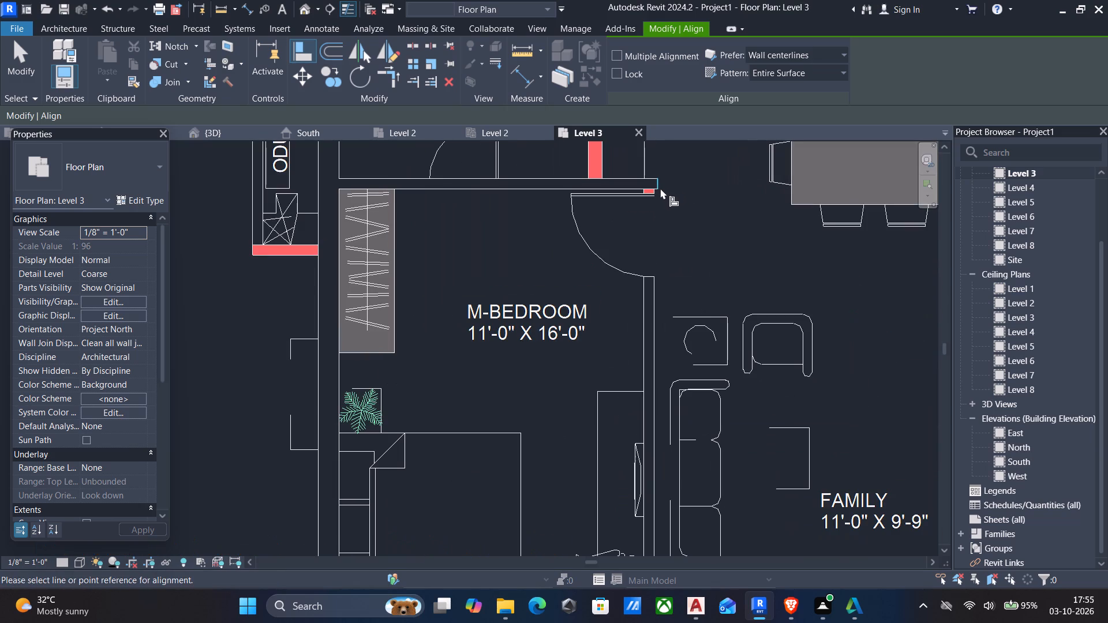
left_click(649, 185)
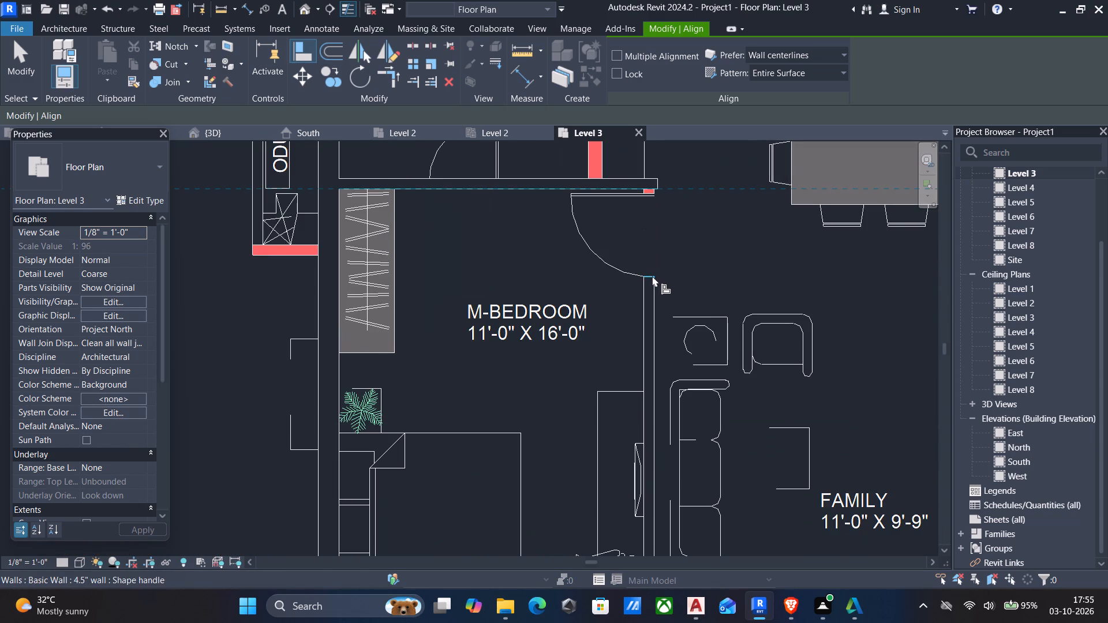
left_click(652, 276)
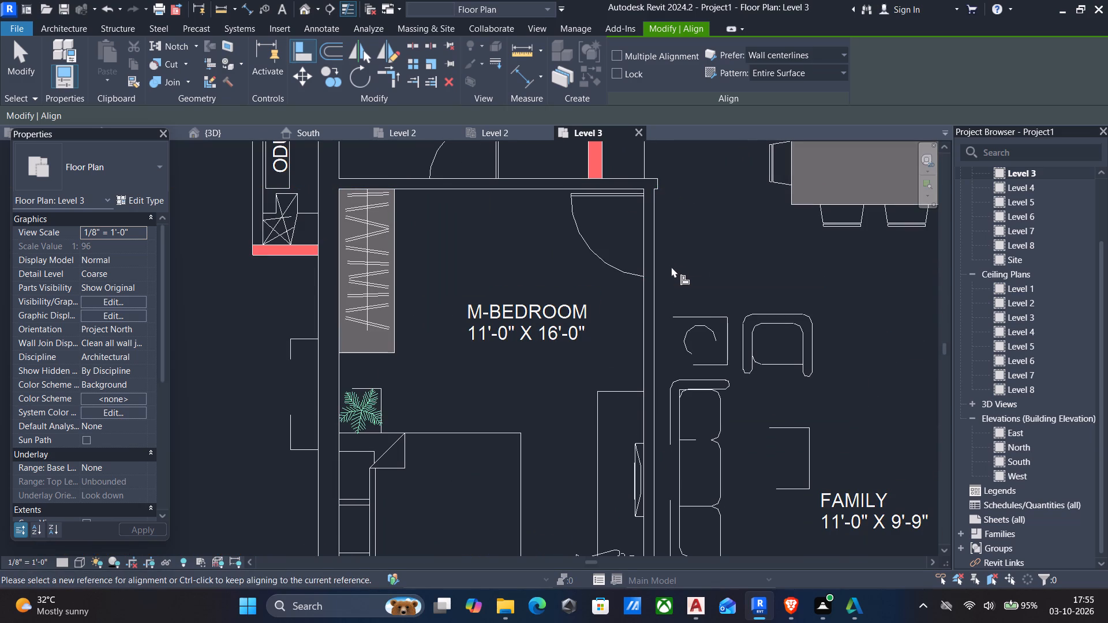
key("Escape")
type("tr")
left_click(652, 280)
left_click(596, 192)
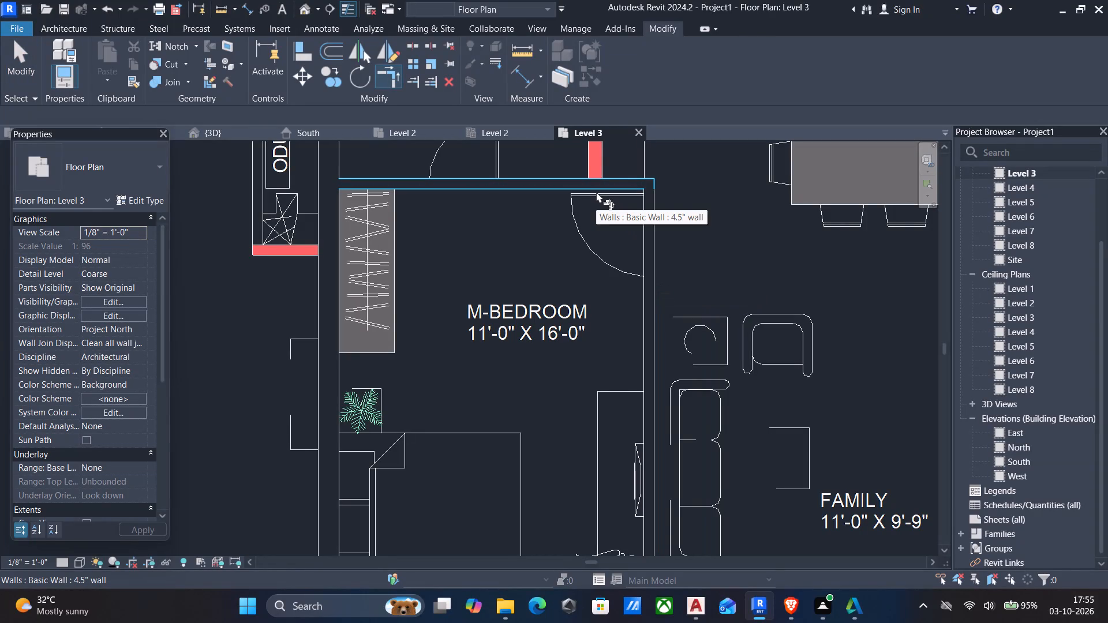
key("Escape")
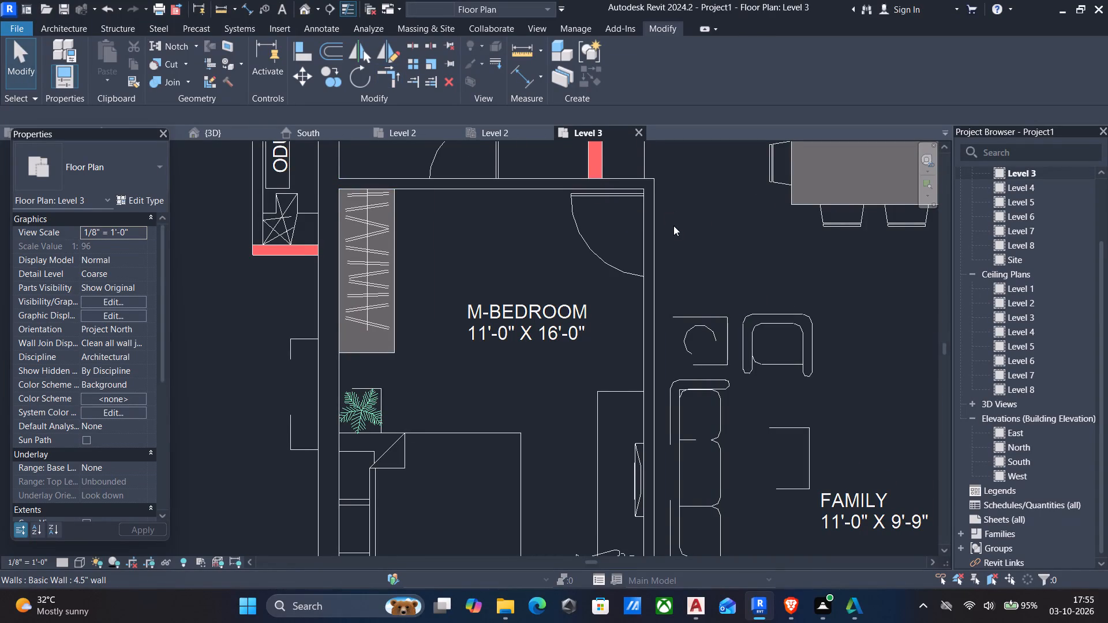
Place 4.5" walls along the plan lines at the south and north ends of the ODU shaft beside M-Toilet.
scroll(672, 229, "down", 3)
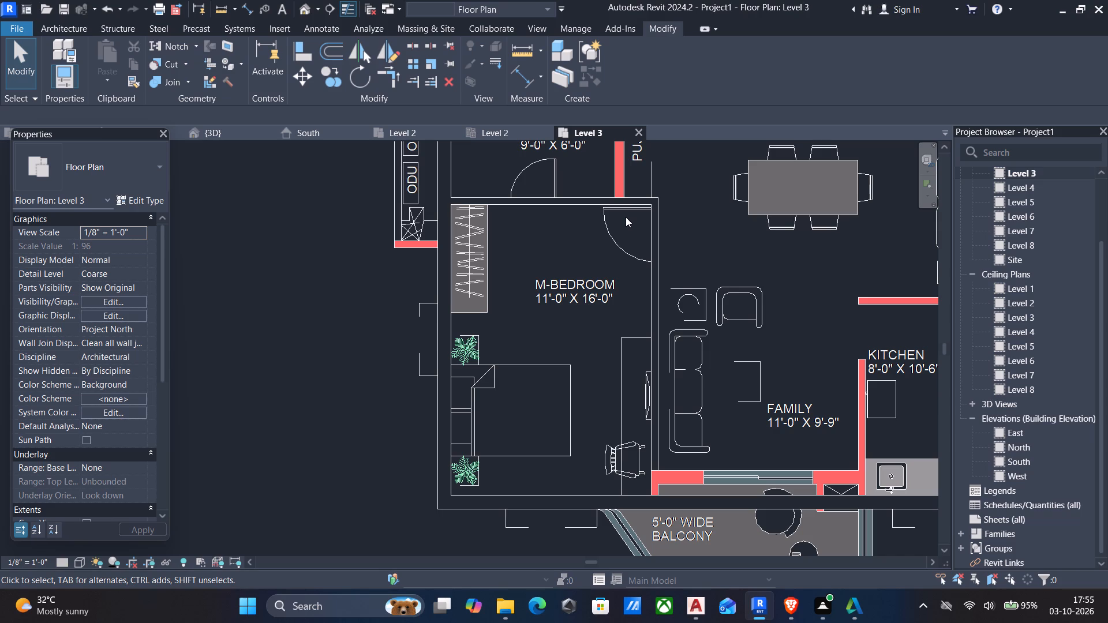
scroll(623, 219, "down", 2)
middle_click_drag(614, 266, 582, 292)
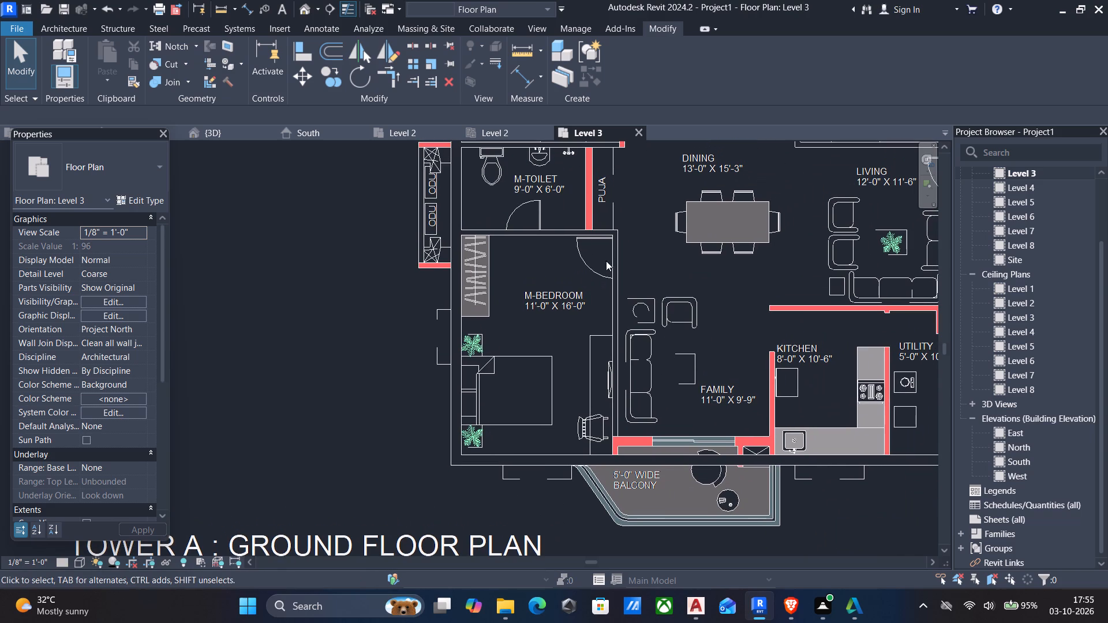
type("wa")
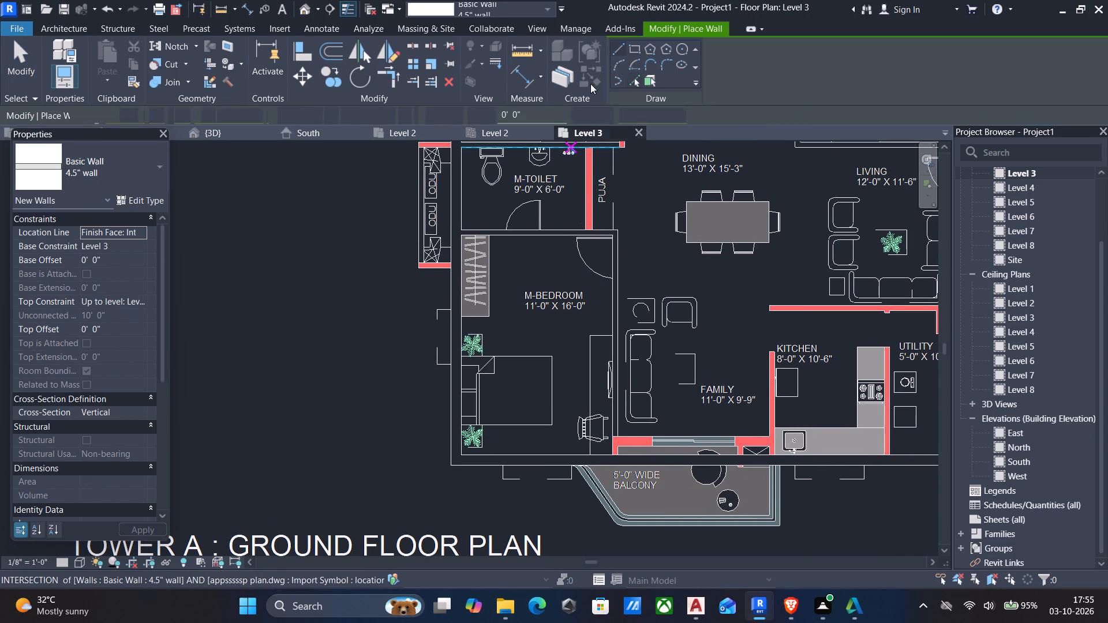
left_click(630, 80)
scroll(431, 288, "up", 3)
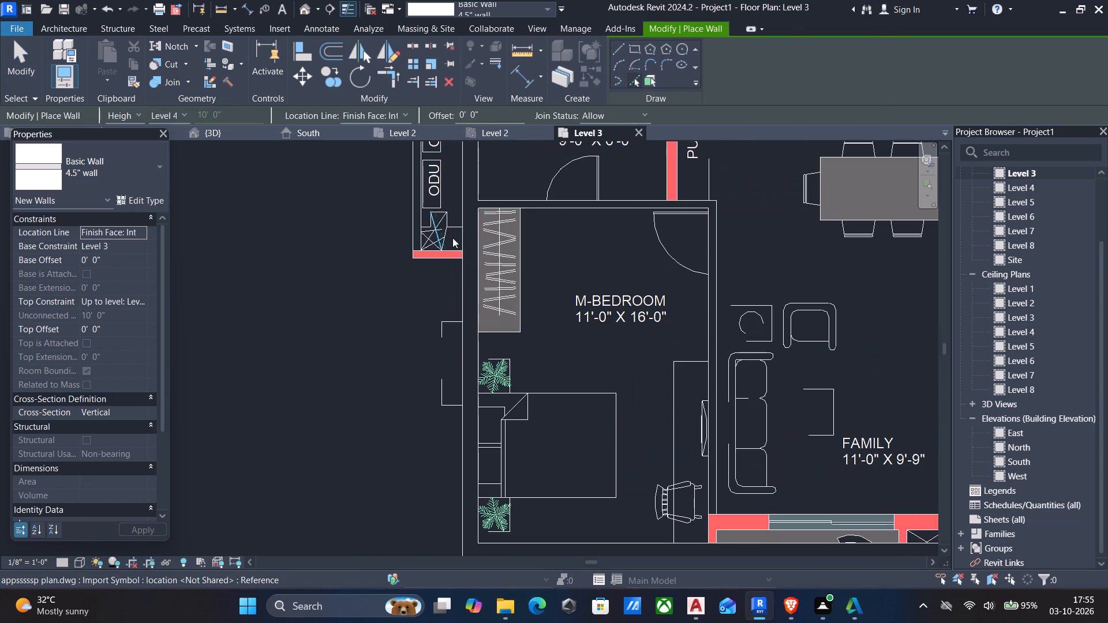
scroll(443, 250, "up", 4)
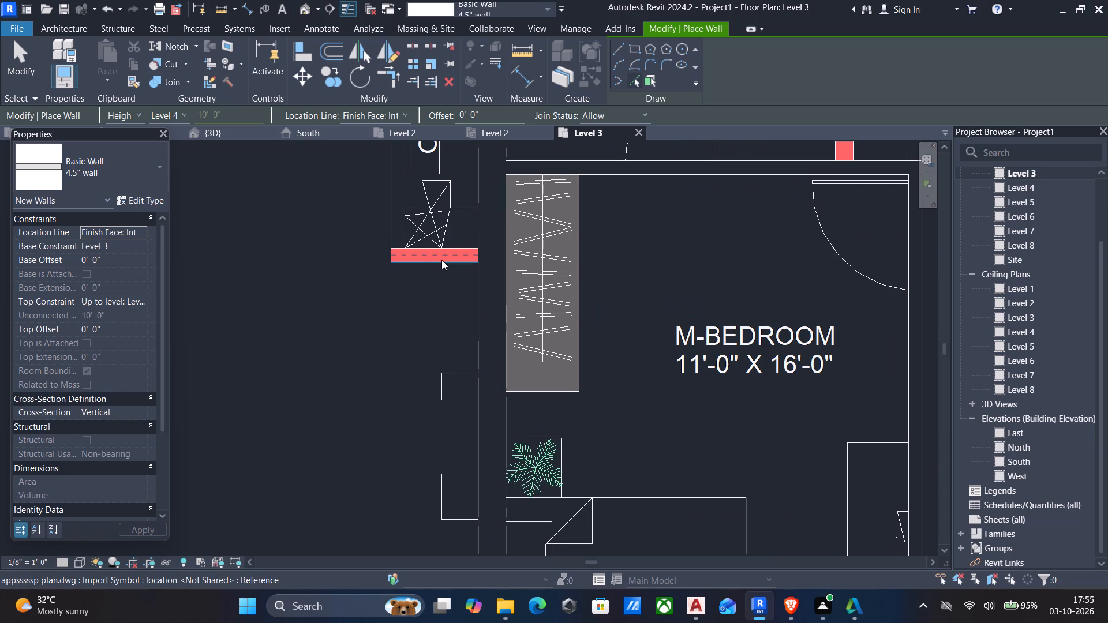
left_click(441, 260)
scroll(452, 265, "down", 5)
middle_click_drag(554, 265, 544, 369)
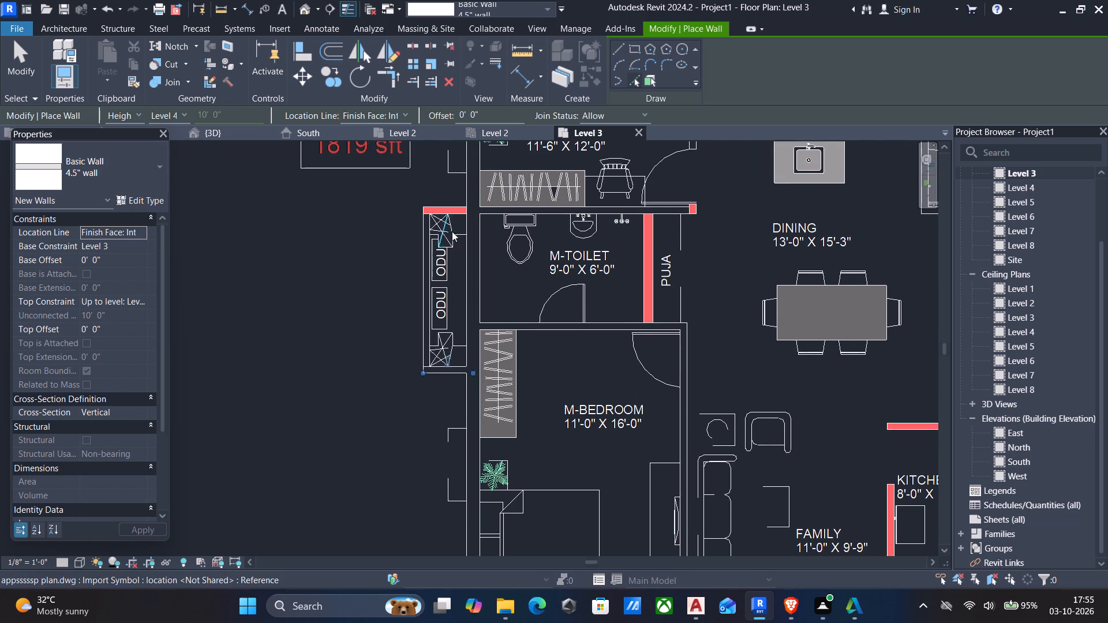
scroll(451, 208, "up", 4)
left_click(453, 208)
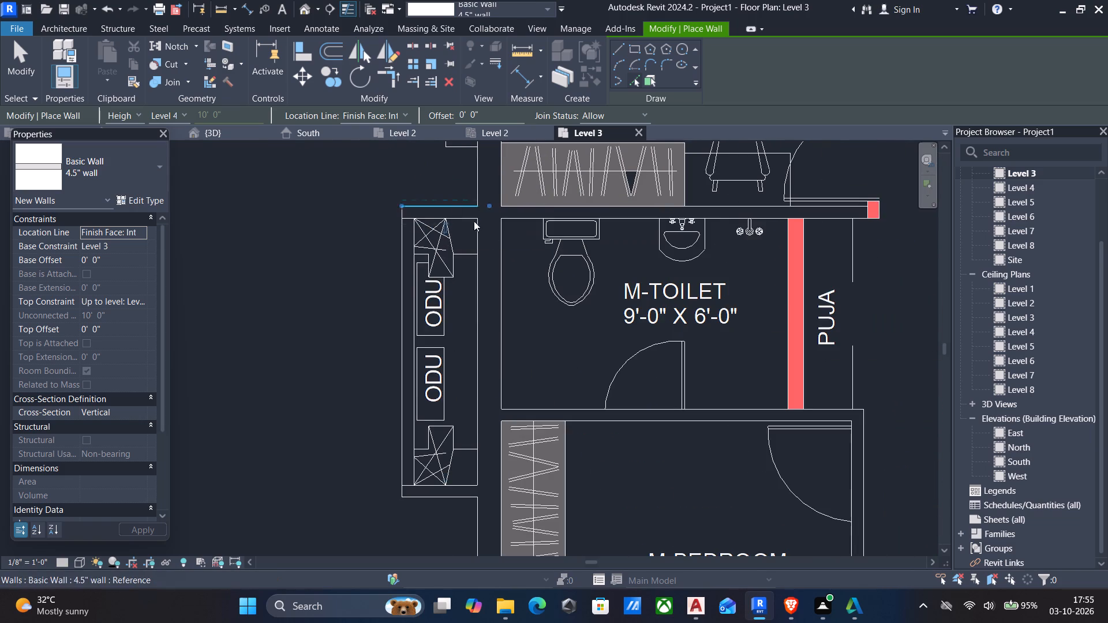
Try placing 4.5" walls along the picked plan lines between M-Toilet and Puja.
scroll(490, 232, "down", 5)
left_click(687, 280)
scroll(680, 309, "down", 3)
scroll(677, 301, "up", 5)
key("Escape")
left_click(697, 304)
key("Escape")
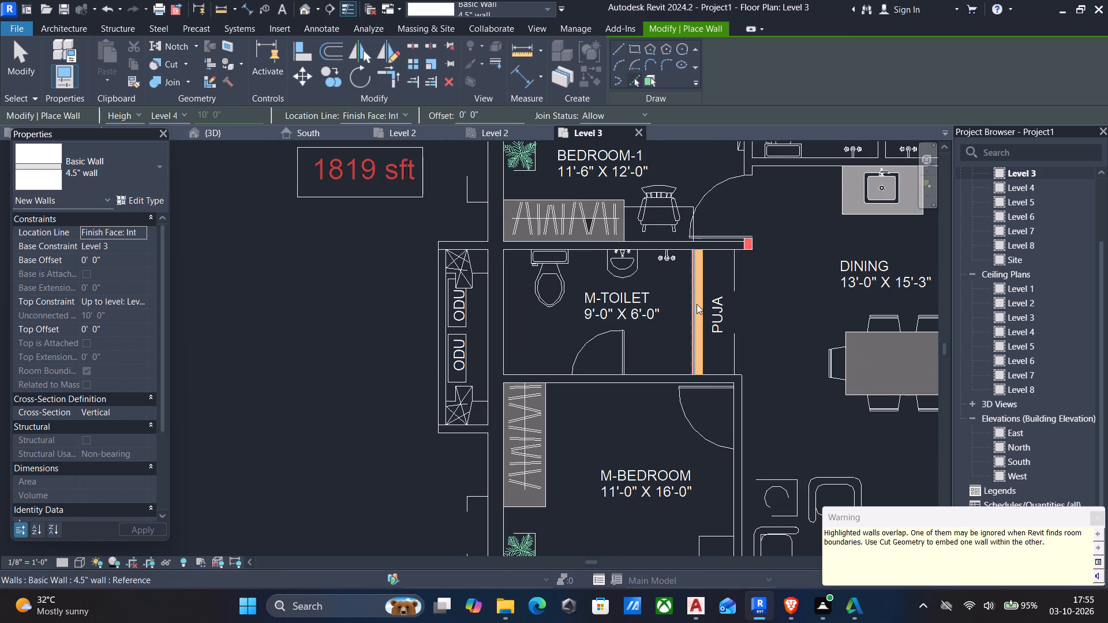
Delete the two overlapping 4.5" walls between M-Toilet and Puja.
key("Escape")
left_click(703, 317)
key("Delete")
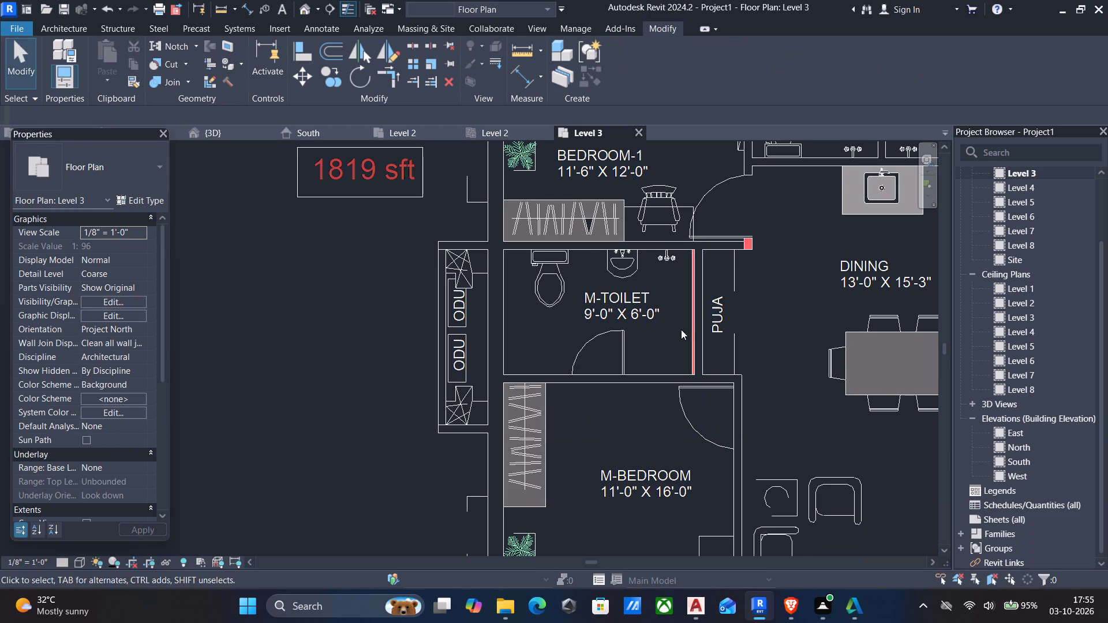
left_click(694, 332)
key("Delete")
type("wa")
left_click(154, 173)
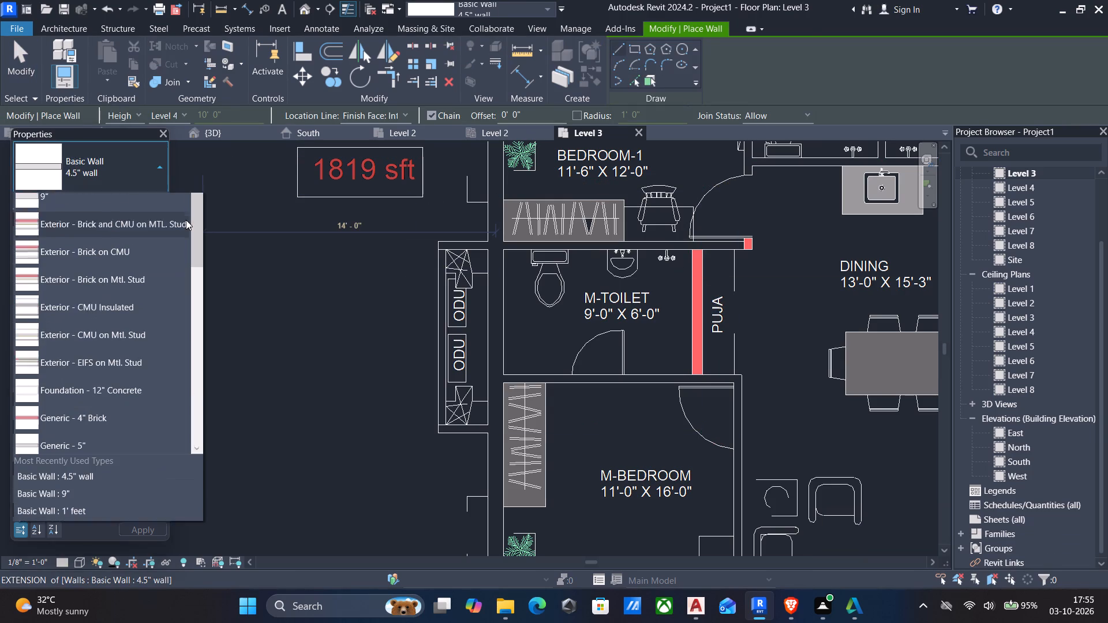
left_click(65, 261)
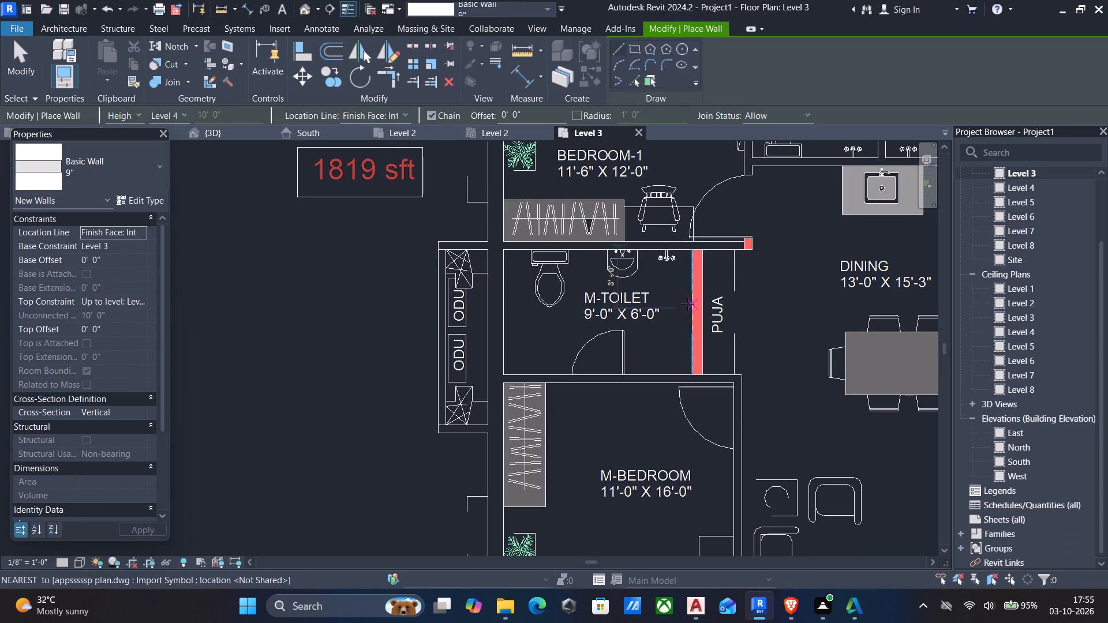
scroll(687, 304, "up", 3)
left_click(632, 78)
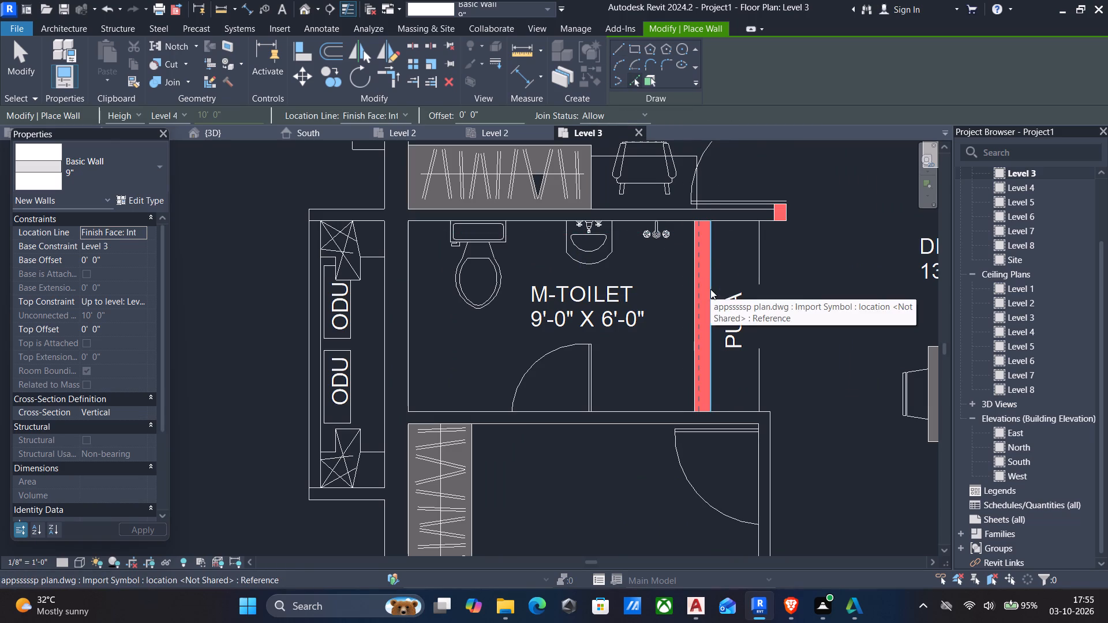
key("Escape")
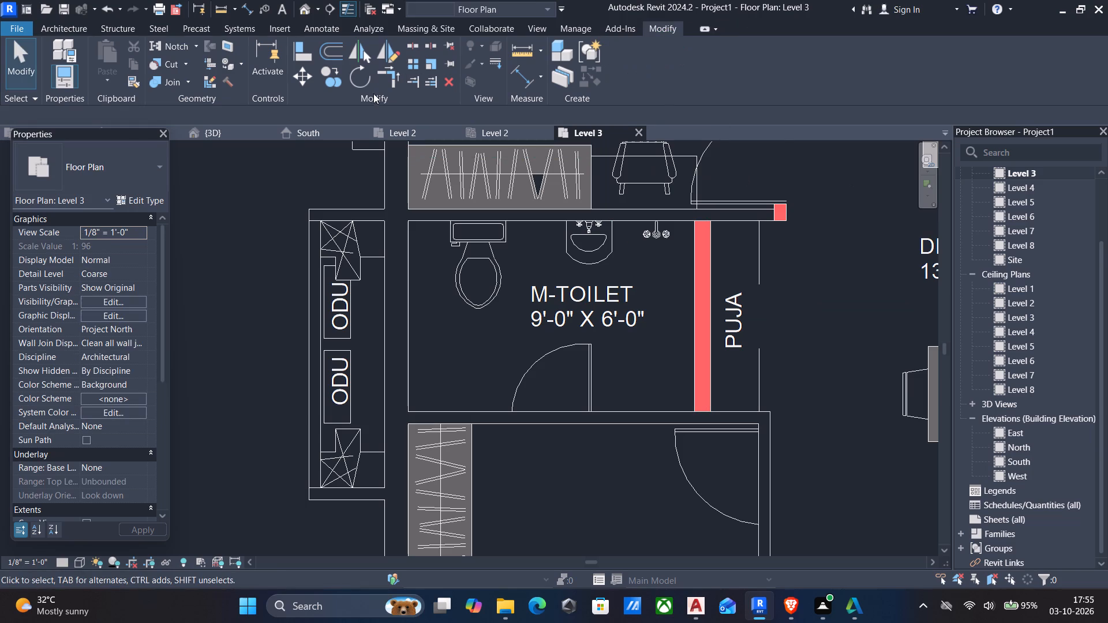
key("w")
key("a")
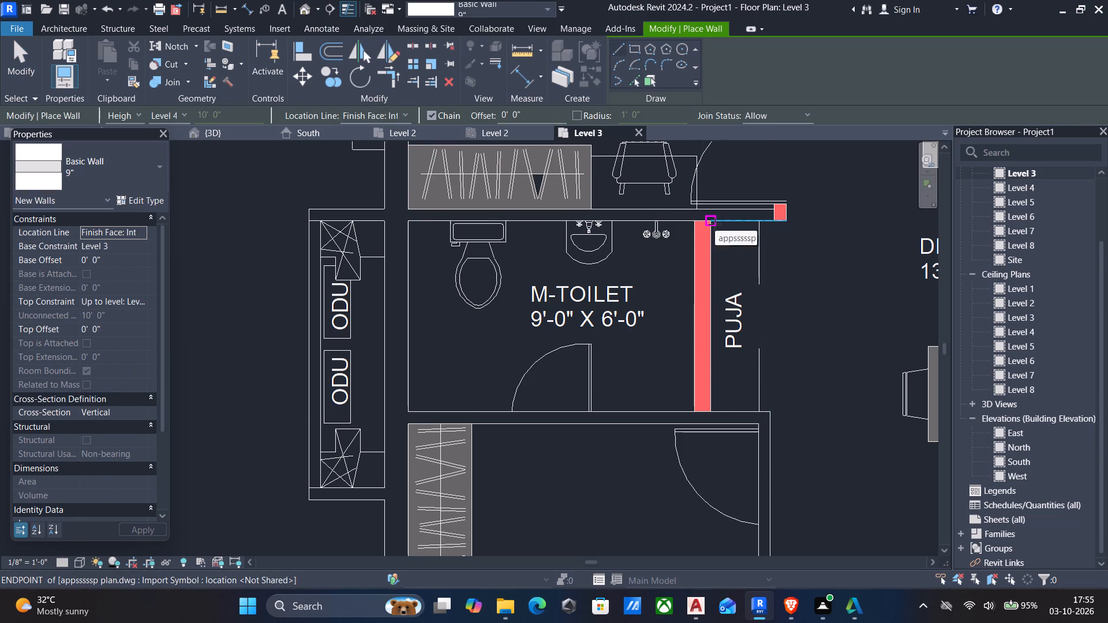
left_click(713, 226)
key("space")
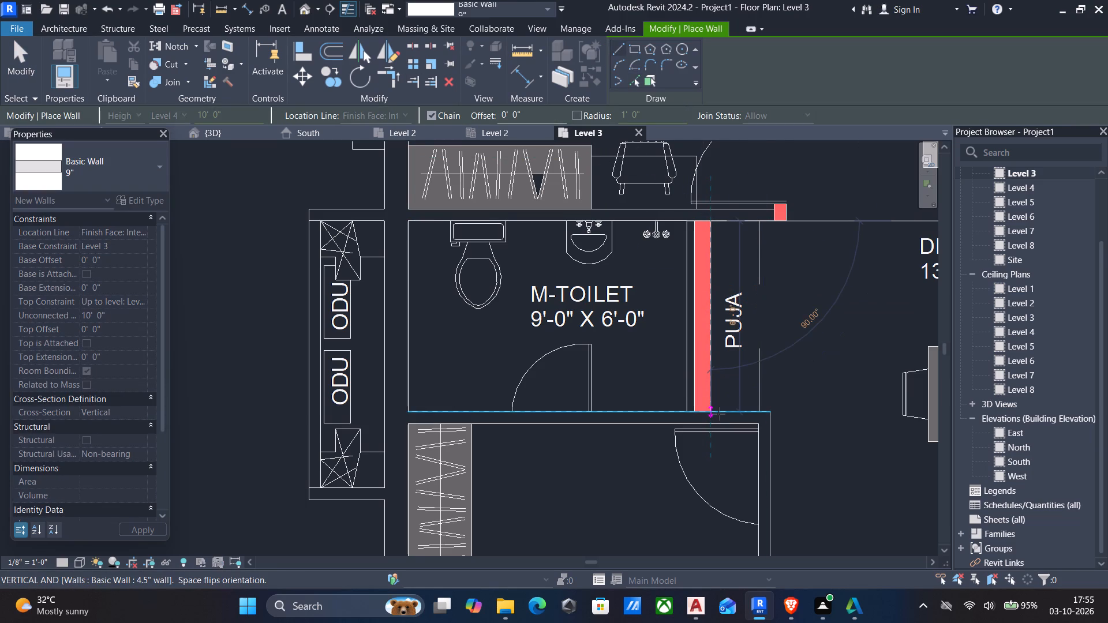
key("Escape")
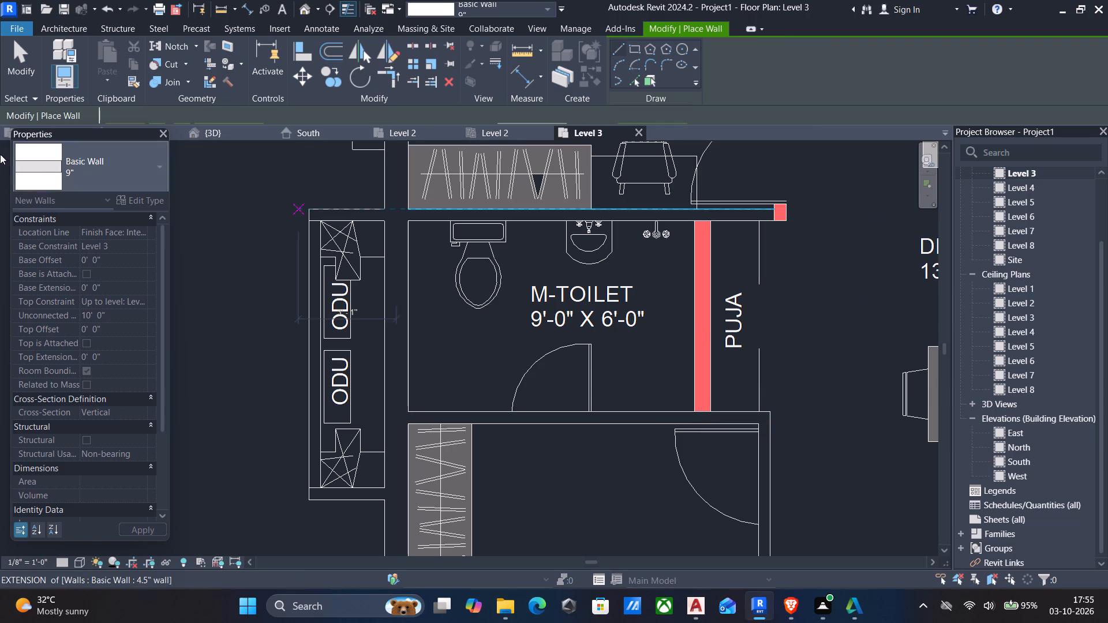
Draw a 4.5" wall between M-Toilet and Puja, from the wall north of M-Toilet to the wall south of it.
left_click(159, 170)
scroll(72, 276, "up", 4)
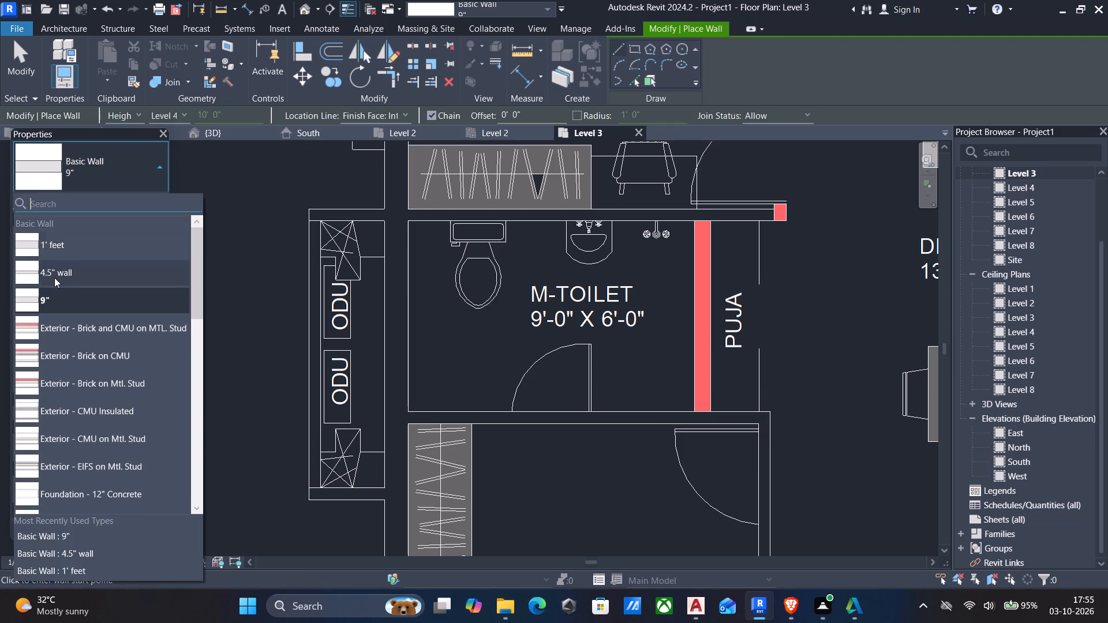
left_click(54, 277)
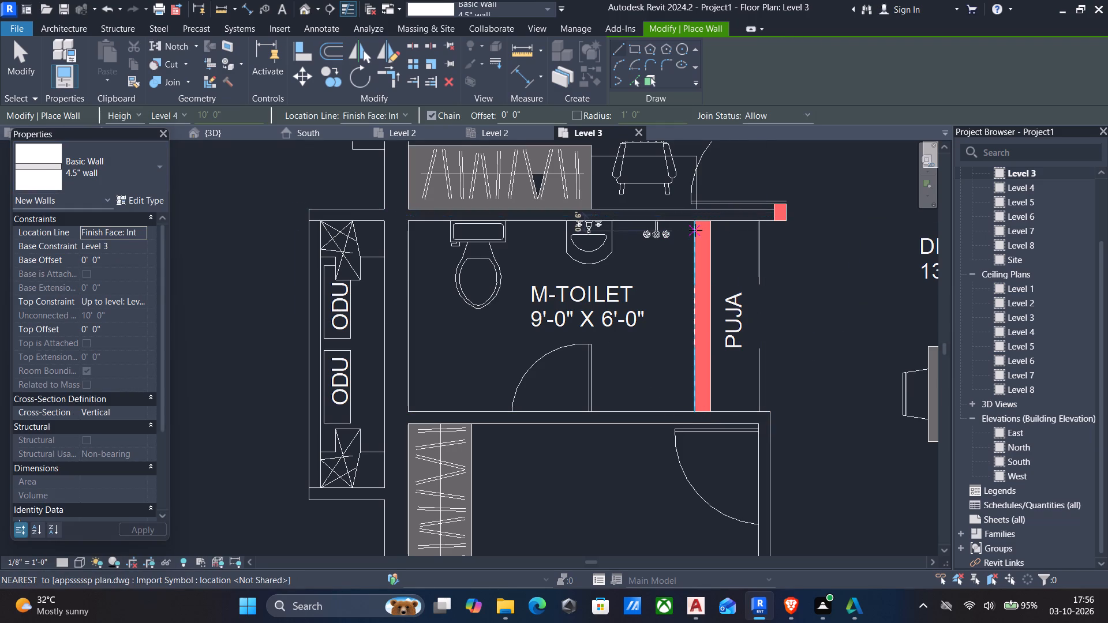
left_click(714, 225)
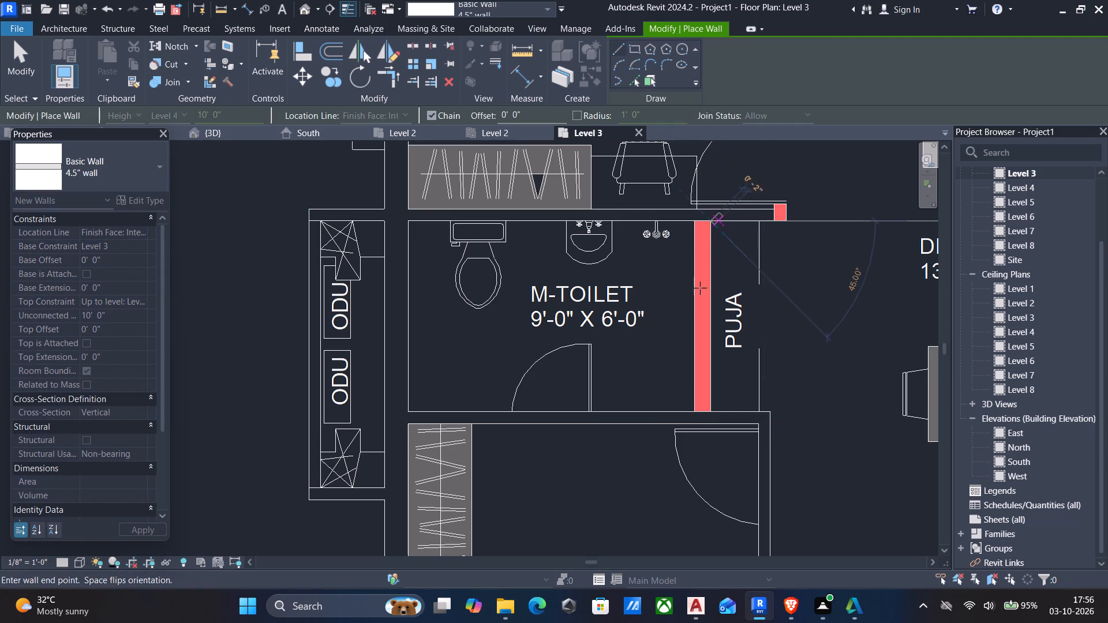
key("space")
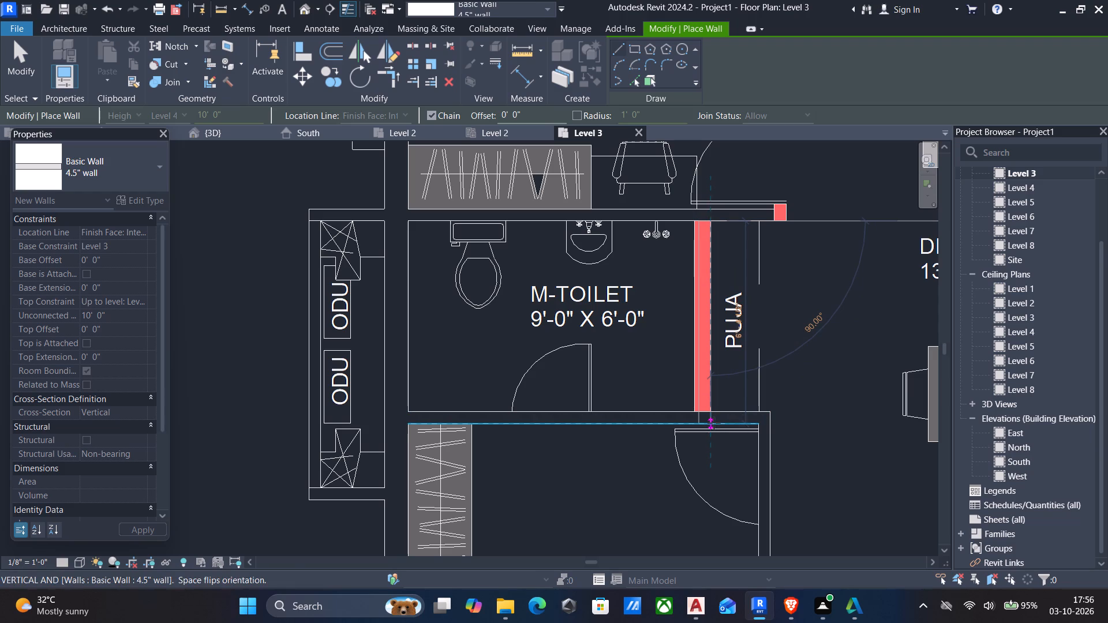
left_click(708, 412)
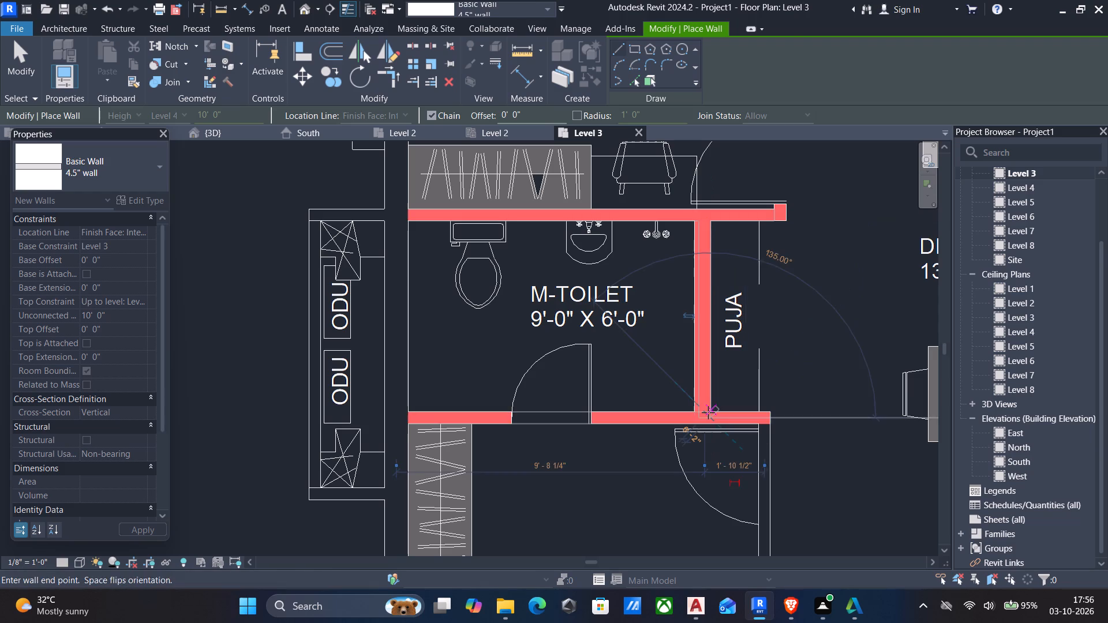
key("Escape")
key("Escape")
Stretch the 4.5" wall north of M-Toilet east to the end of the plan's wall stub above Puja.
scroll(705, 341, "down", 4)
middle_click_drag(716, 367, 723, 319)
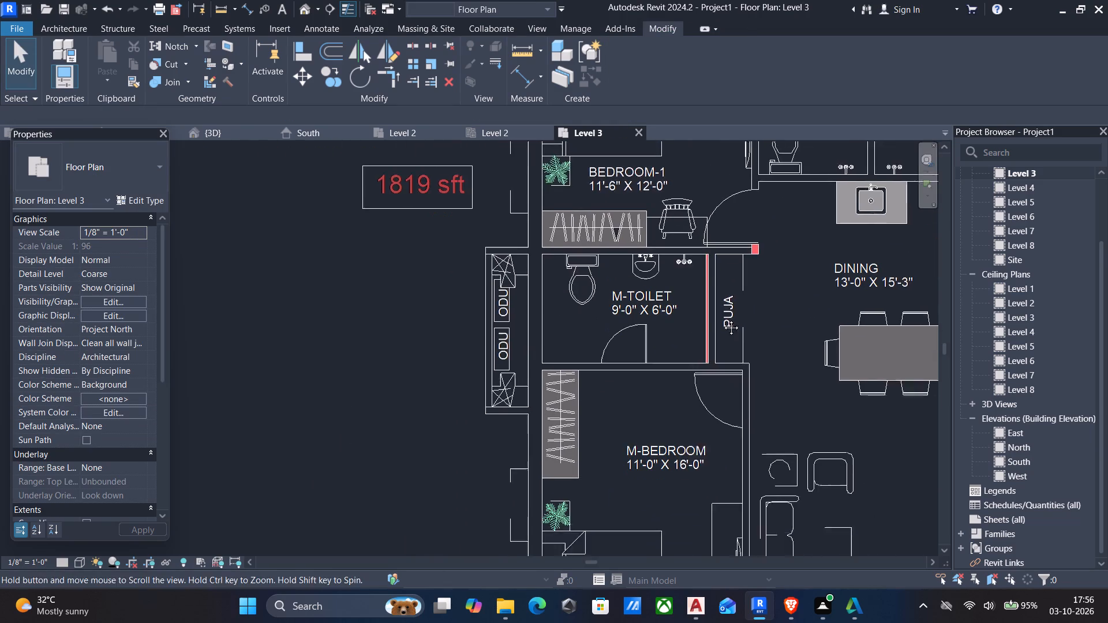
middle_click_drag(723, 319, 724, 291)
middle_click_drag(747, 220, 735, 333)
key("Escape")
left_click(717, 314)
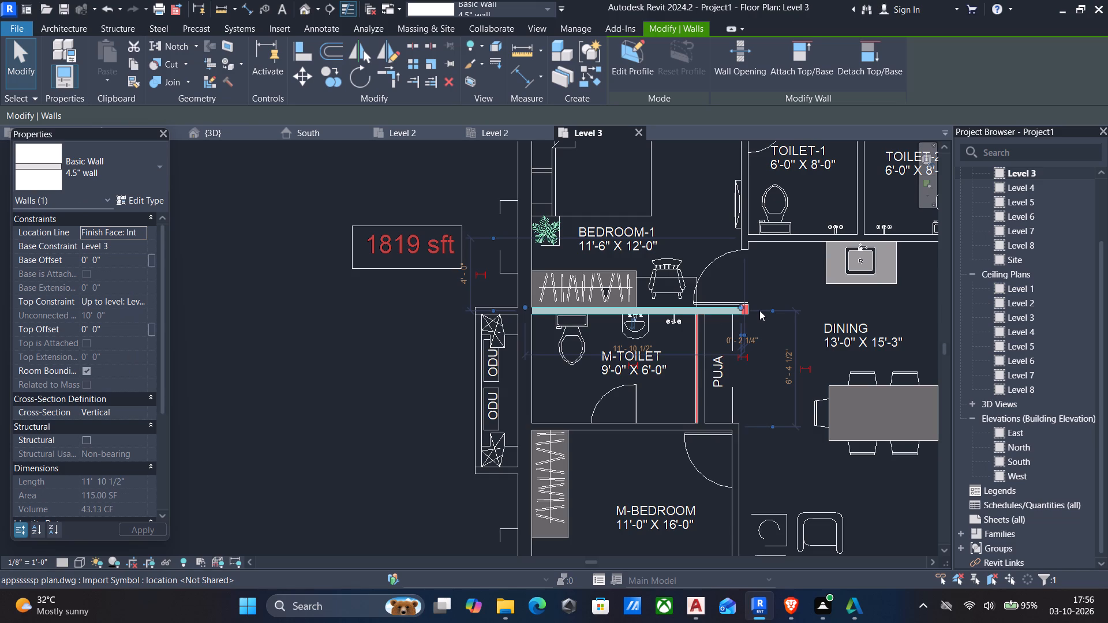
scroll(759, 310, "up", 5)
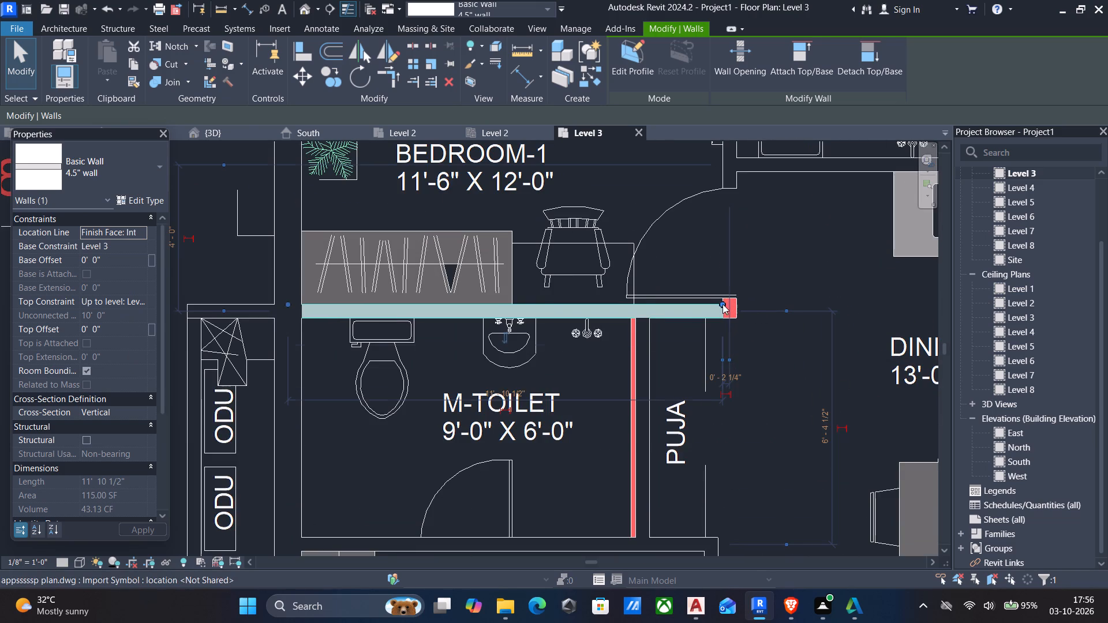
left_click_drag(723, 304, 734, 301)
key("Escape")
Extend the wall between Bedroom-1 and Toilet-1 south across the doorway to form a corner with the wall north of M-Toilet.
scroll(740, 304, "down", 3)
middle_click_drag(739, 304, 746, 343)
scroll(739, 306, "down", 1)
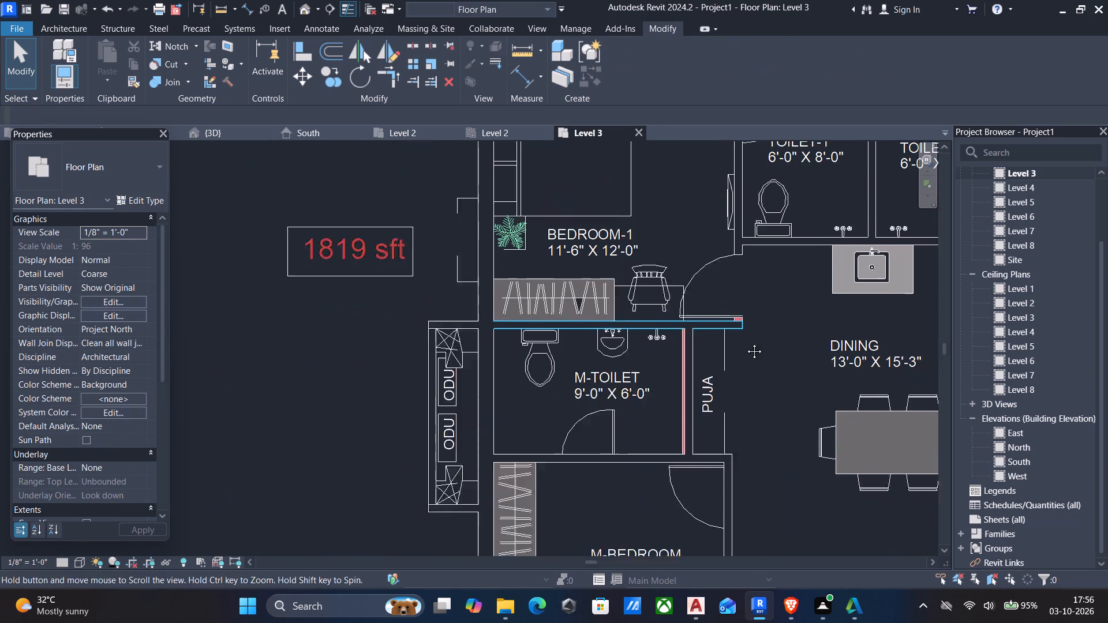
middle_click_drag(746, 343, 747, 362)
key("Escape")
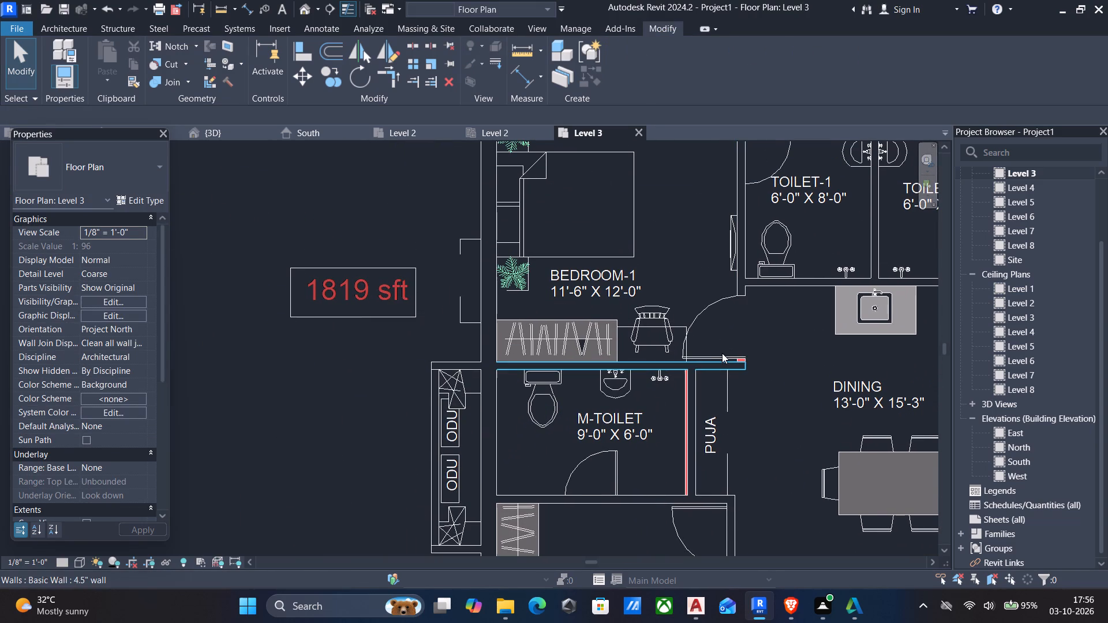
type("tr")
left_click(698, 358)
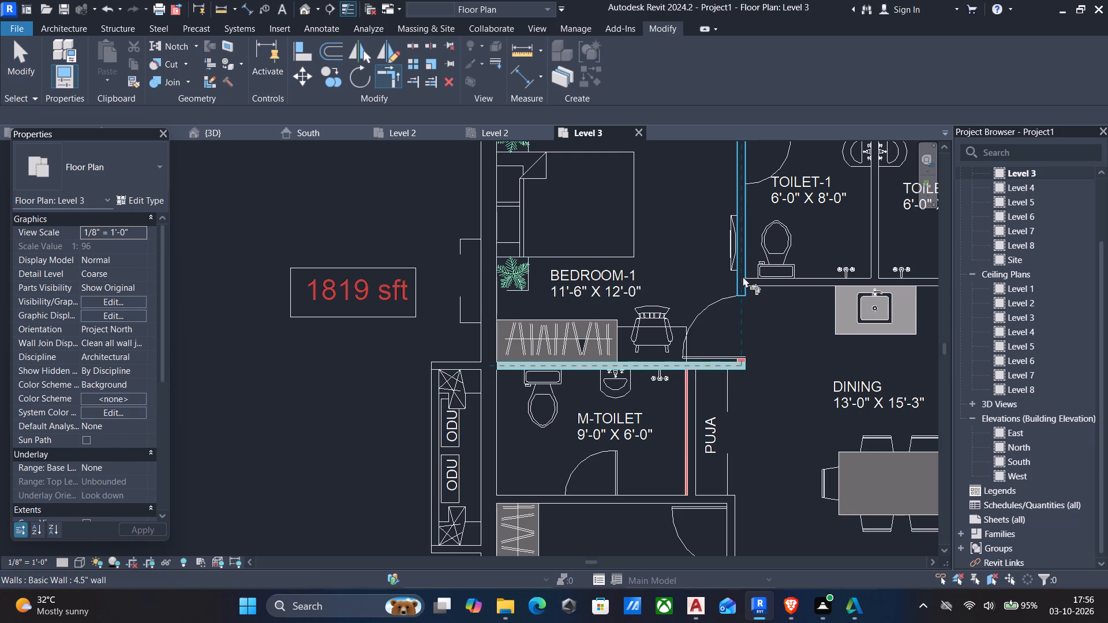
left_click(741, 276)
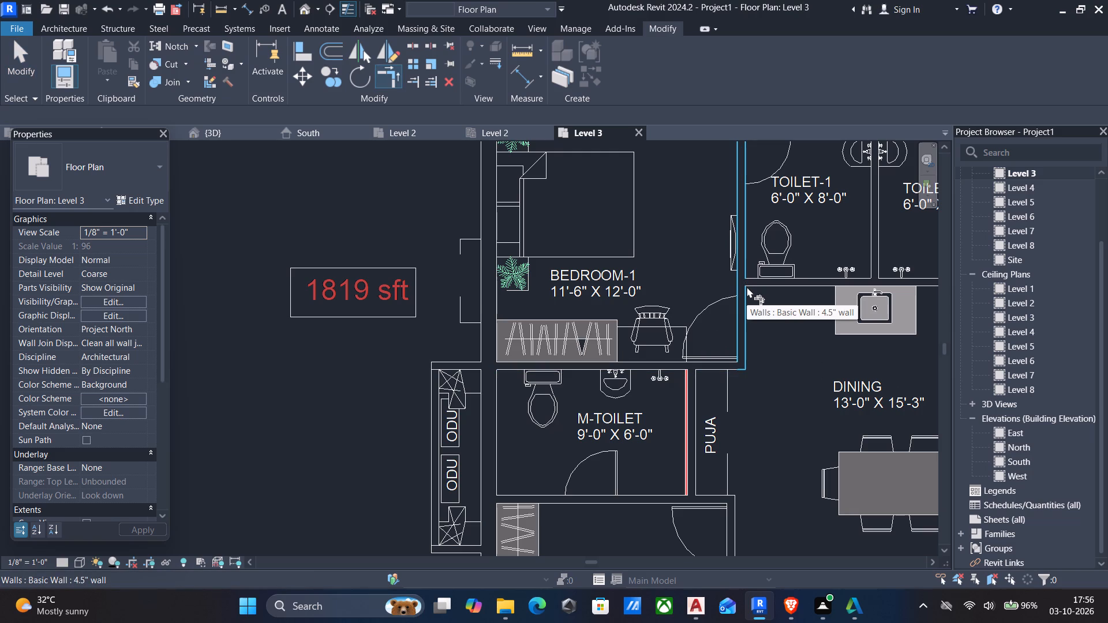
scroll(747, 287, "down", 4)
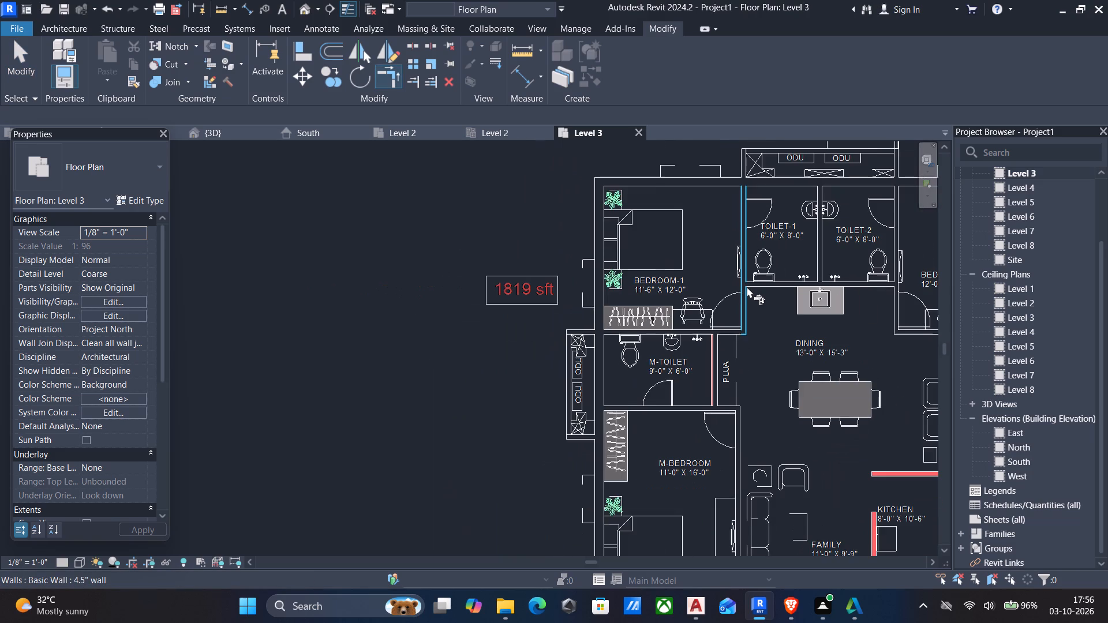
Place a 9" wall from the plan line between Family and the 5'-0" wide balcony, using Pick Lines.
key("Escape")
scroll(747, 287, "down", 1)
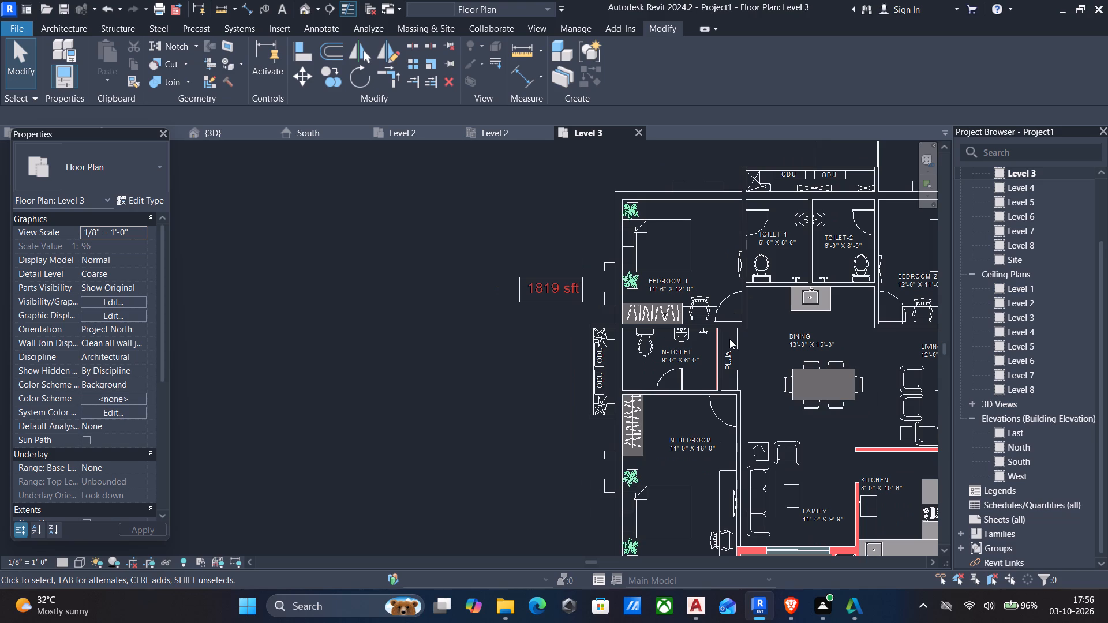
scroll(729, 339, "down", 2)
middle_click_drag(729, 339, 451, 280)
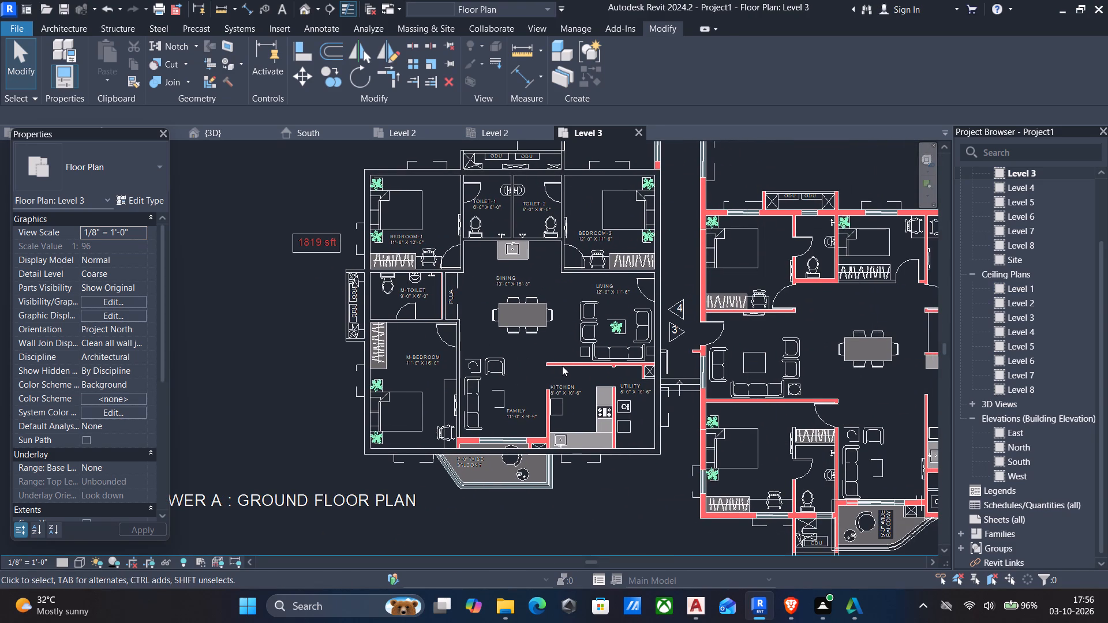
middle_click_drag(563, 366, 585, 308)
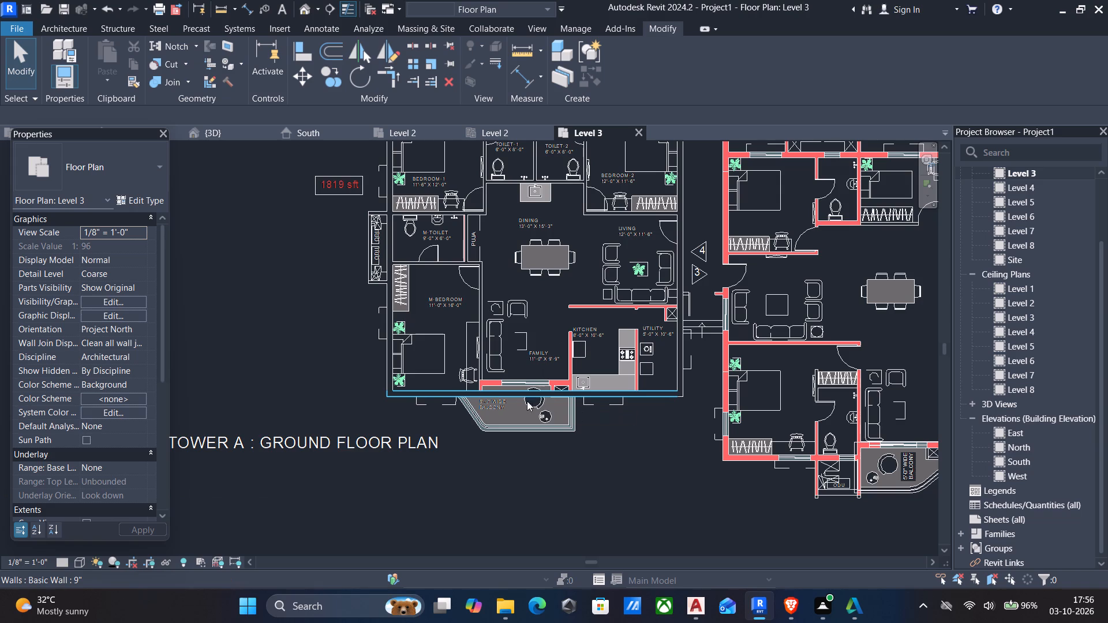
scroll(483, 391, "up", 4)
type("wa")
left_click(103, 182)
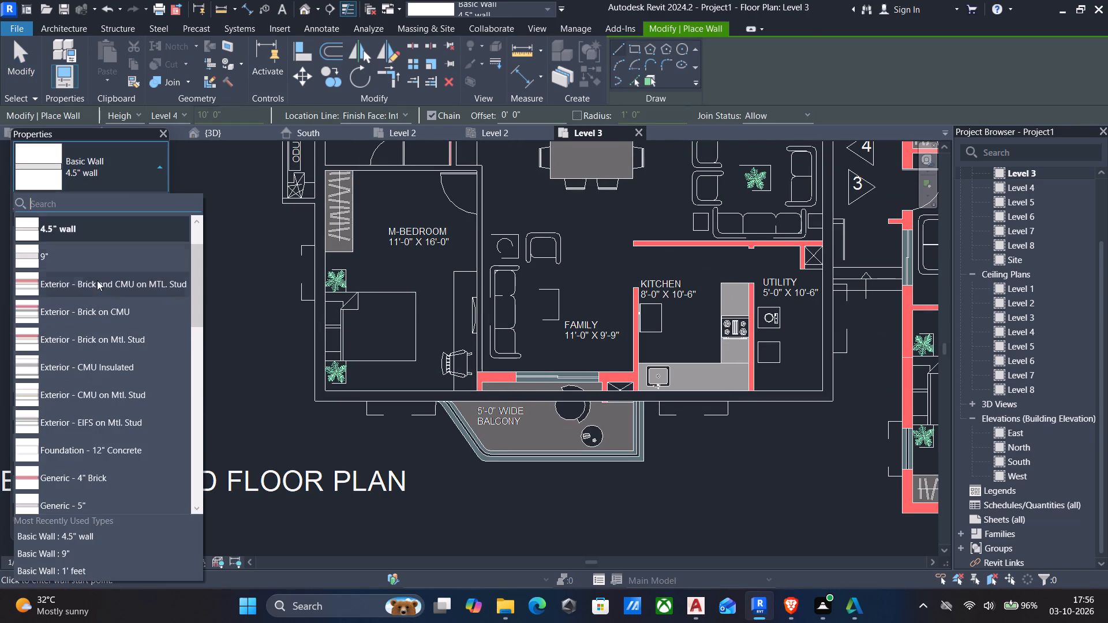
left_click(78, 258)
scroll(489, 376, "up", 3)
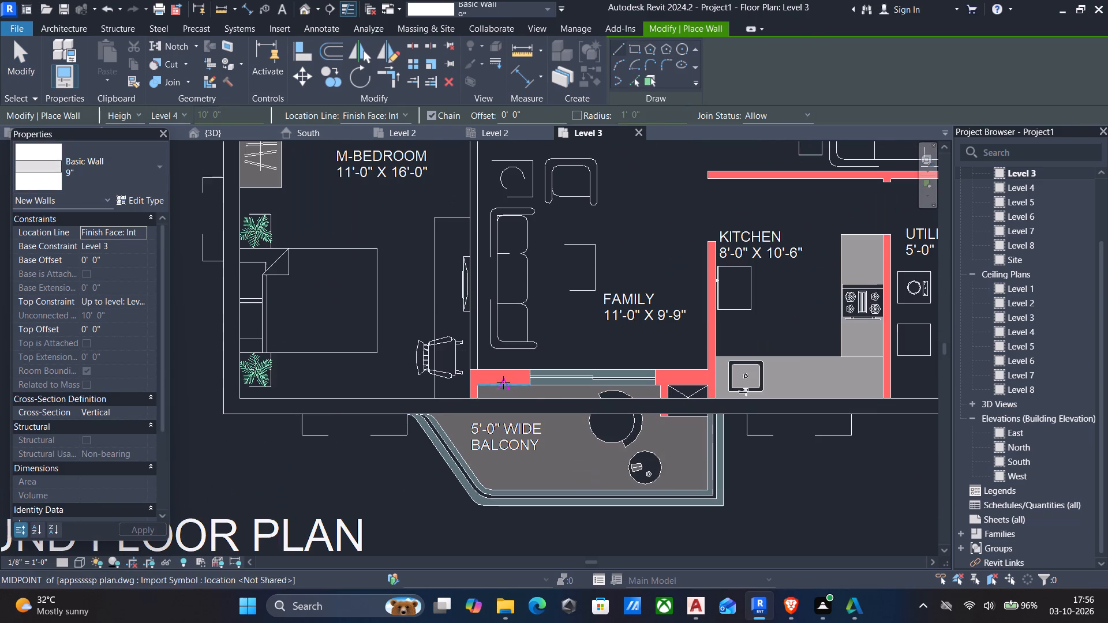
left_click(635, 79)
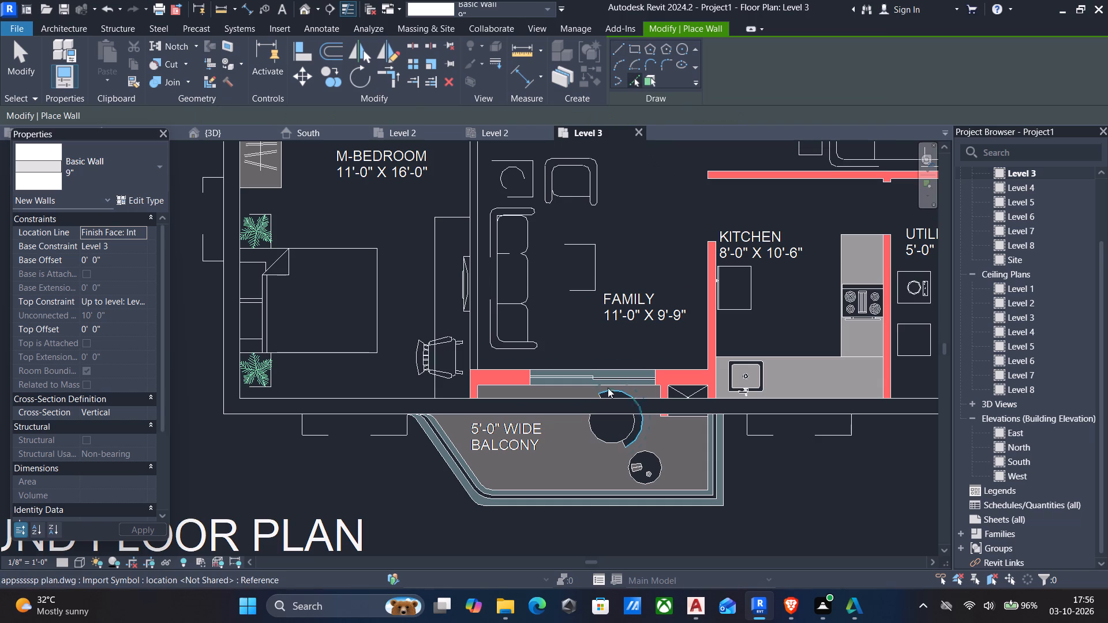
left_click(483, 378)
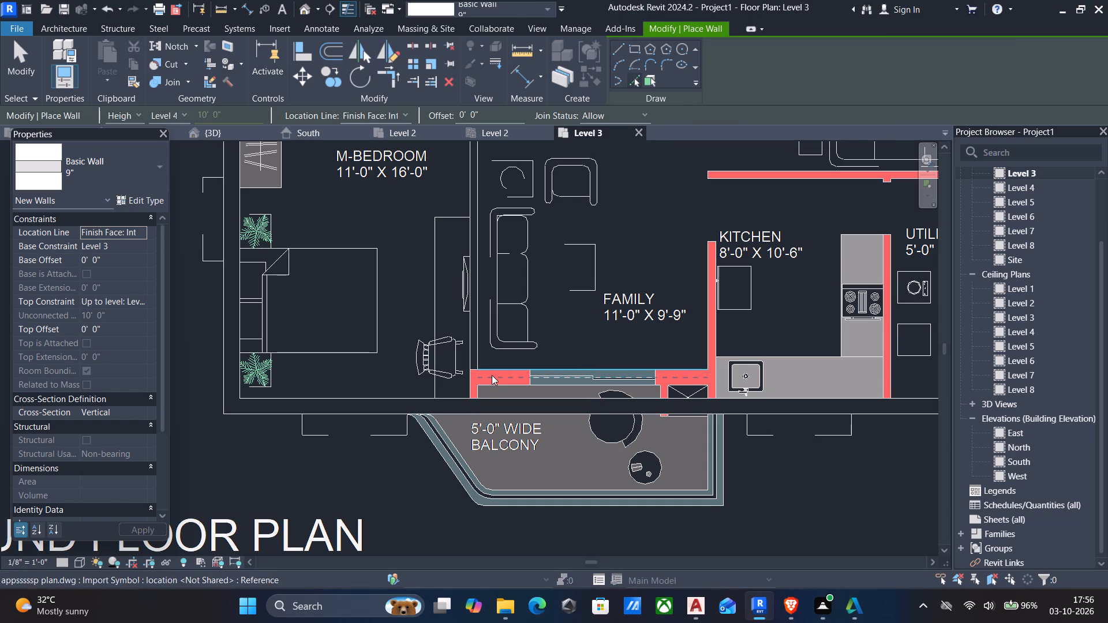
left_click(492, 375)
Place 4.5" walls from the plan lines between Family and Kitchen, along the north of Kitchen and Utility, and between Kitchen and Utility.
scroll(606, 373, "down", 2)
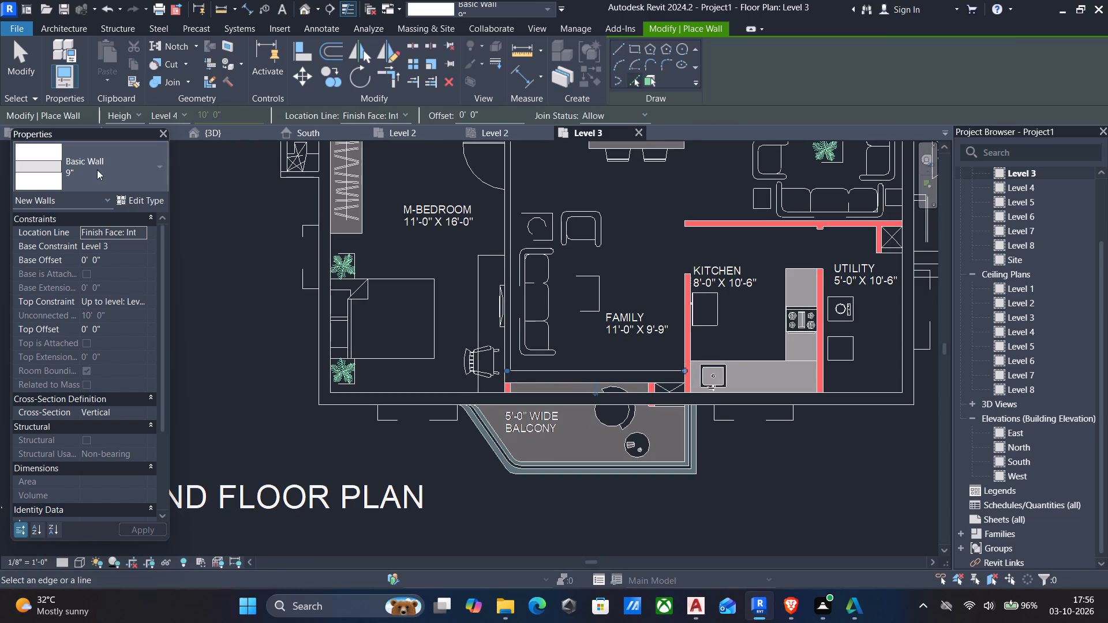
left_click(106, 170)
scroll(104, 250, "up", 4)
left_click(80, 272)
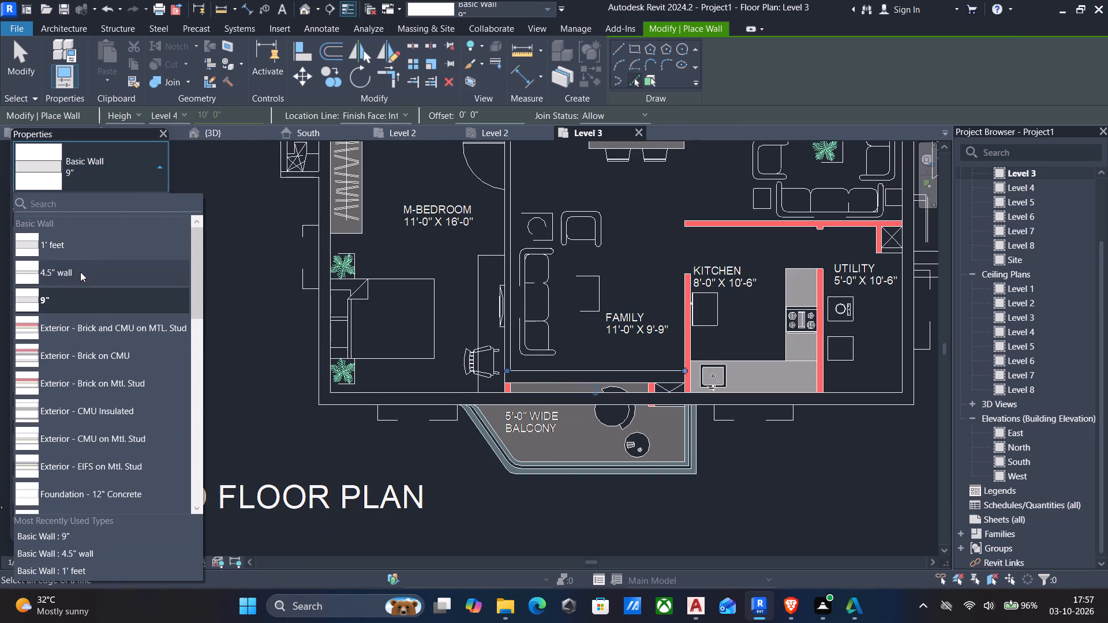
left_click(685, 301)
left_click(736, 225)
scroll(768, 249, "down", 1)
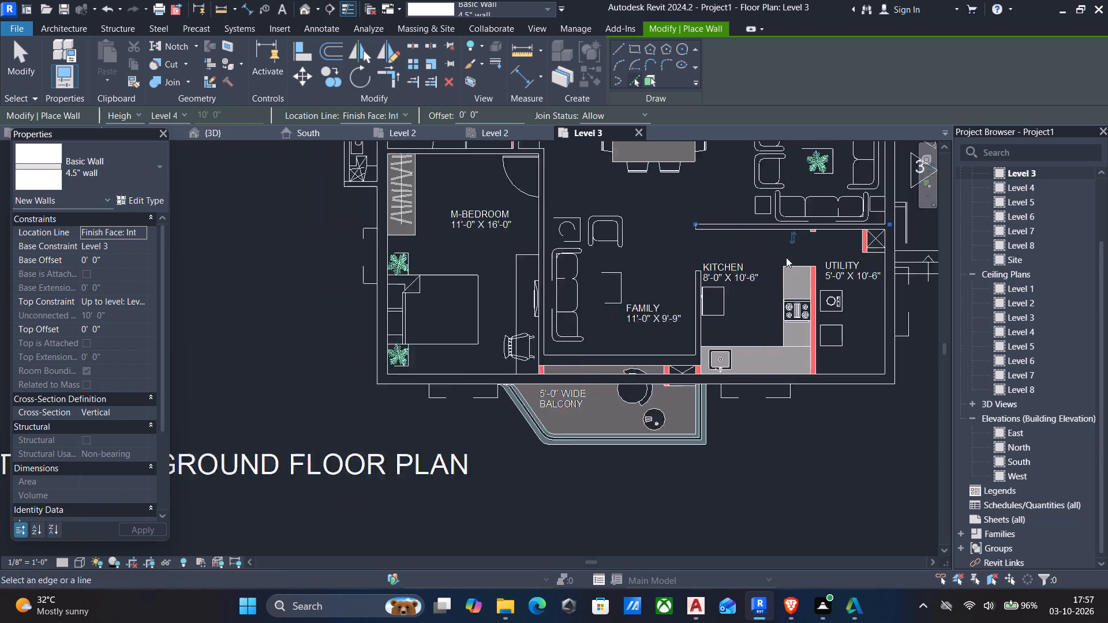
scroll(786, 257, "down", 1)
middle_click_drag(799, 267, 550, 241)
scroll(578, 285, "up", 2)
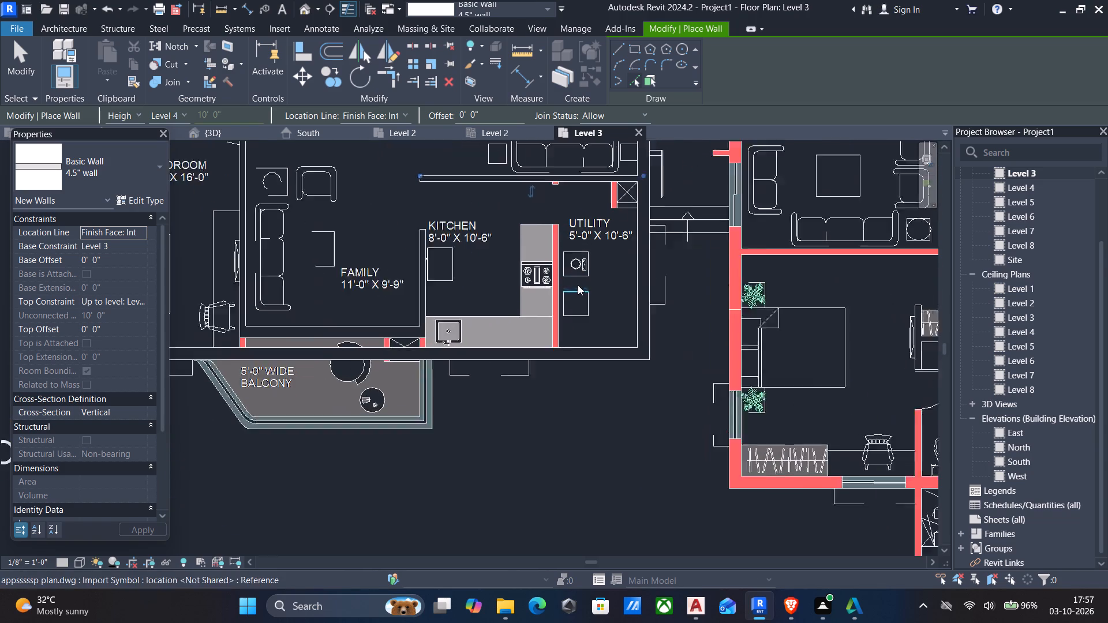
scroll(578, 285, "up", 1)
left_click(555, 278)
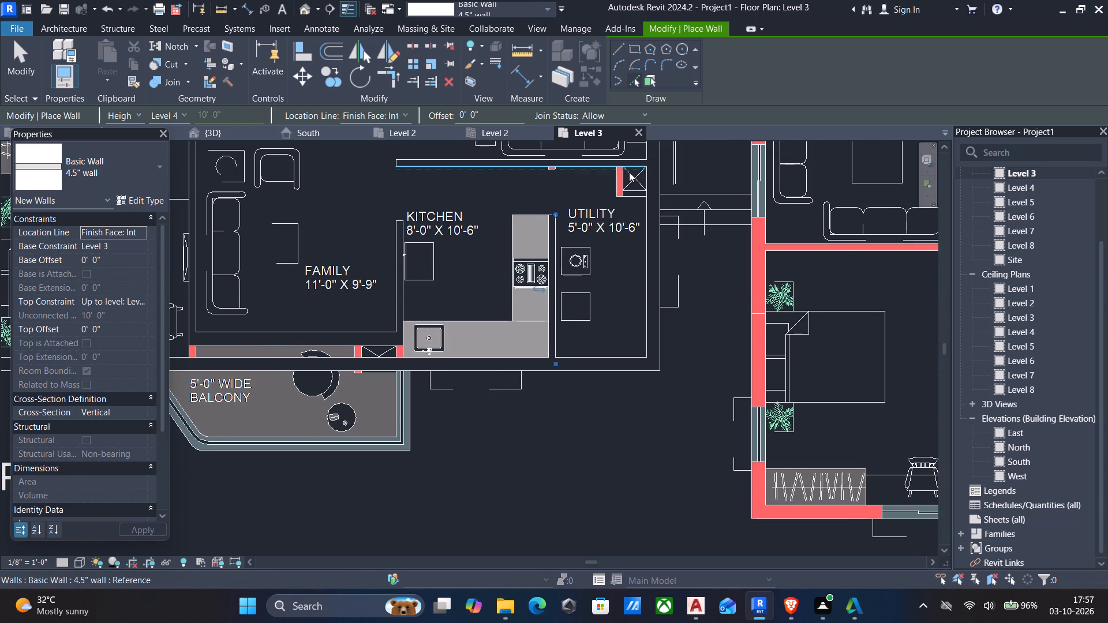
scroll(578, 243, "down", 1)
middle_click(578, 243)
key("Escape")
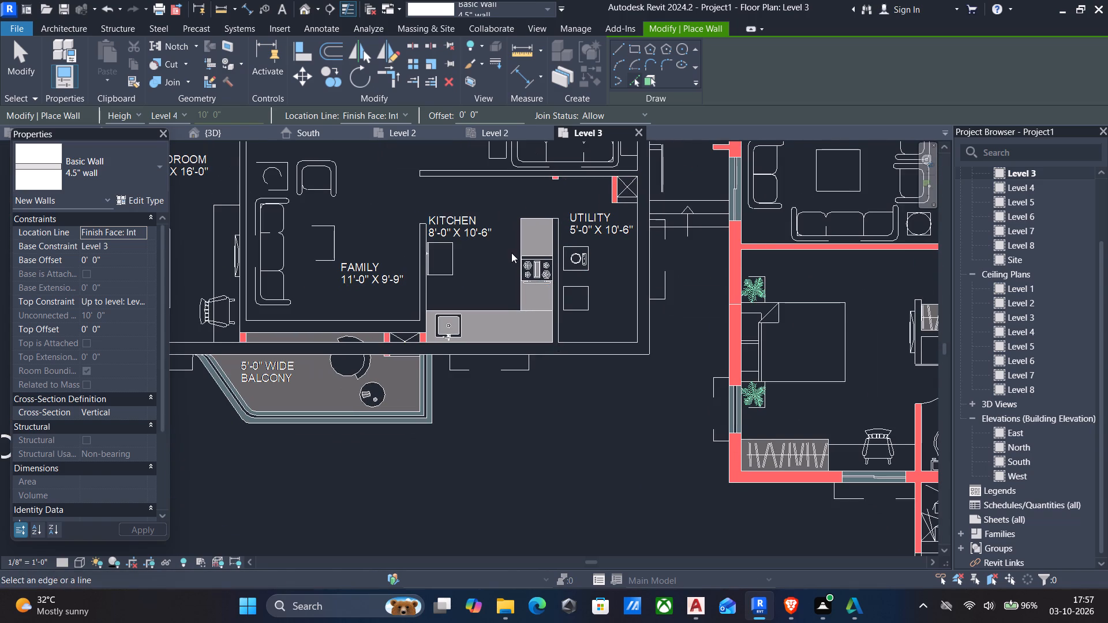
key("Escape")
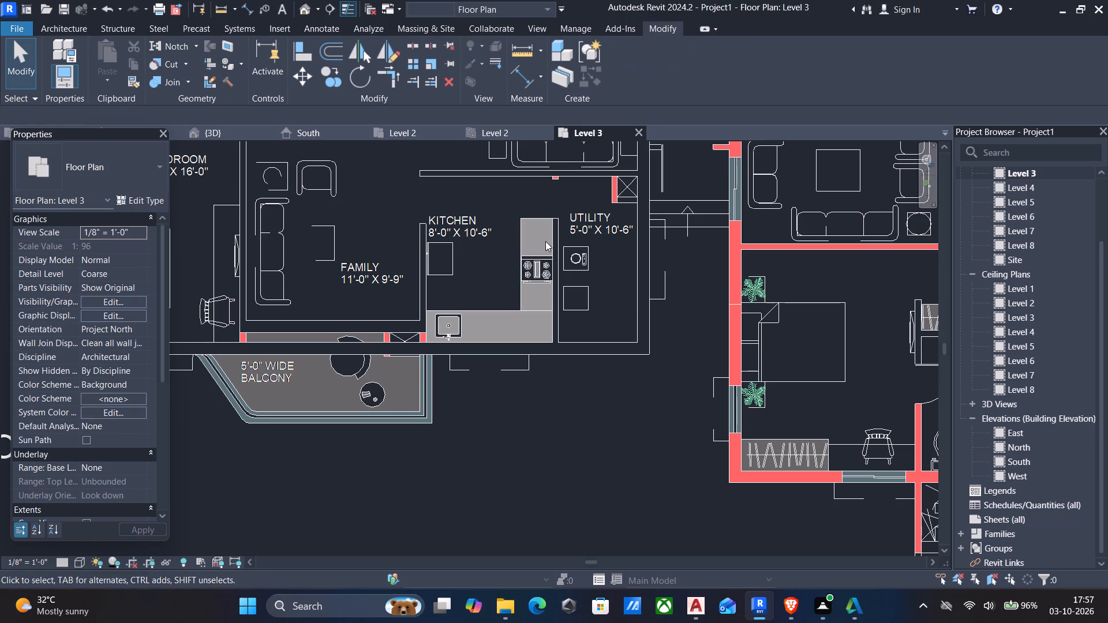
Align the north ends of the Kitchen–Utility and Family–Kitchen walls with the south face of the wall north of Kitchen.
type("al")
scroll(529, 217, "up", 3)
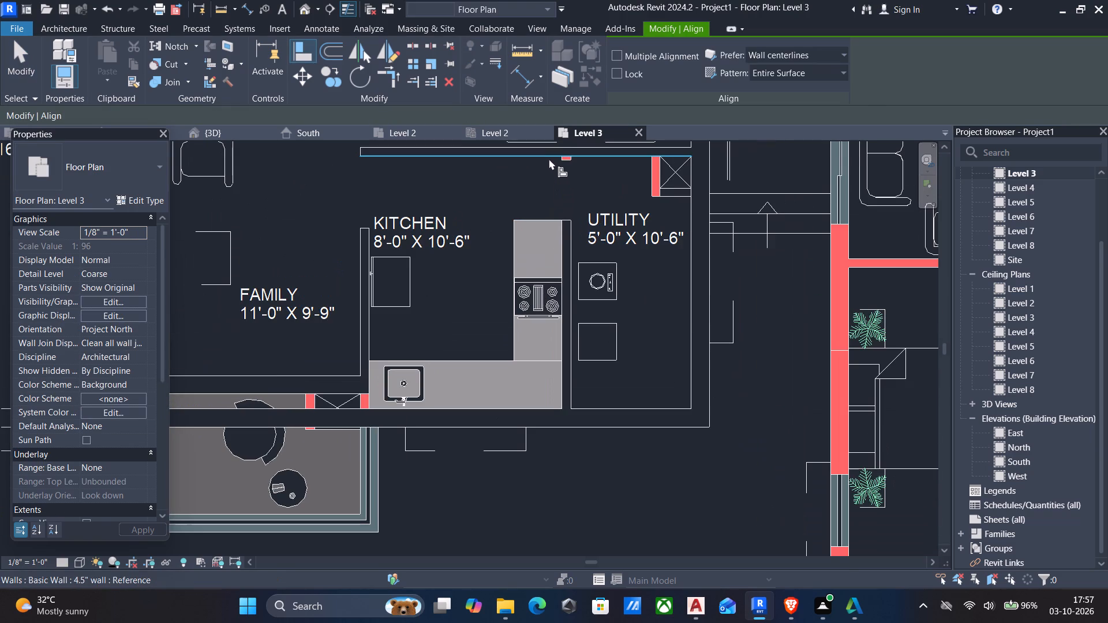
left_click(549, 159)
left_click(568, 219)
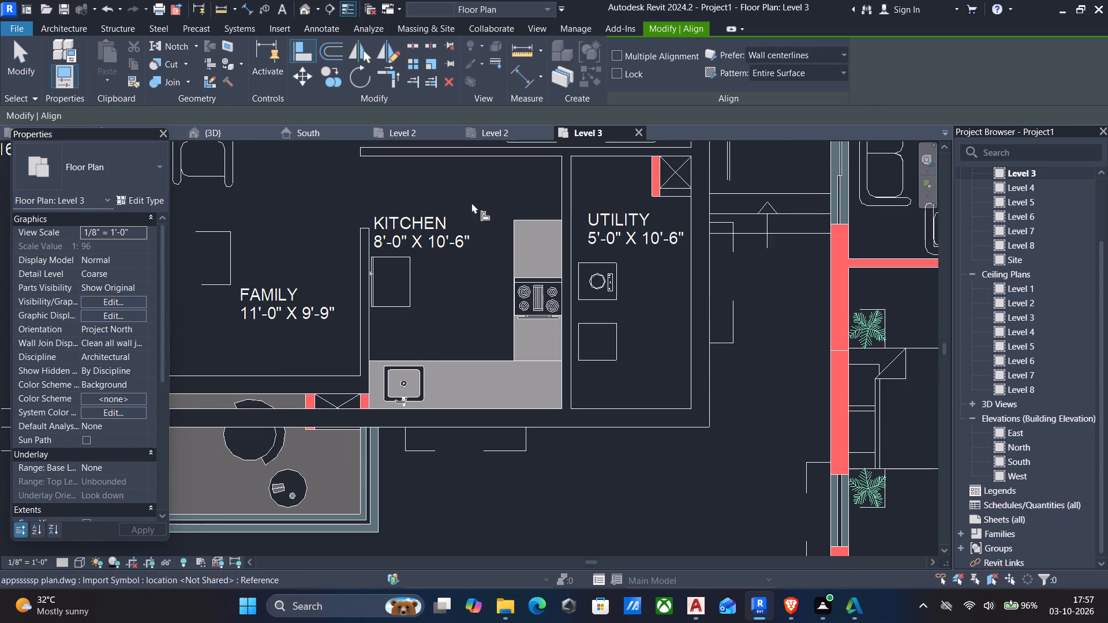
left_click(373, 159)
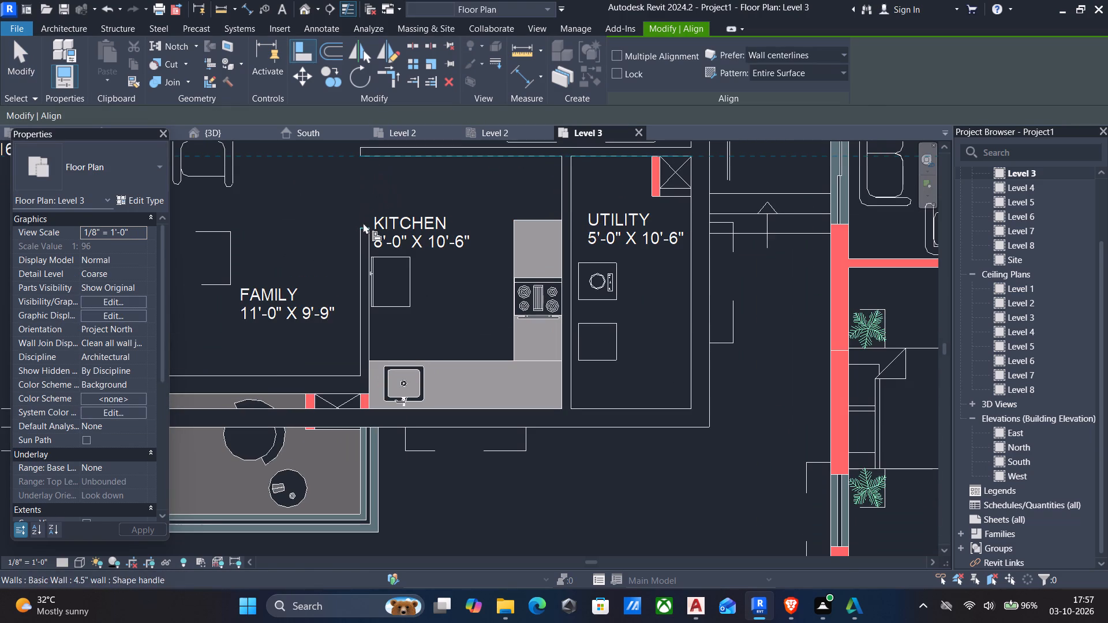
left_click(363, 226)
scroll(372, 238, "down", 3)
middle_click_drag(379, 246, 446, 238)
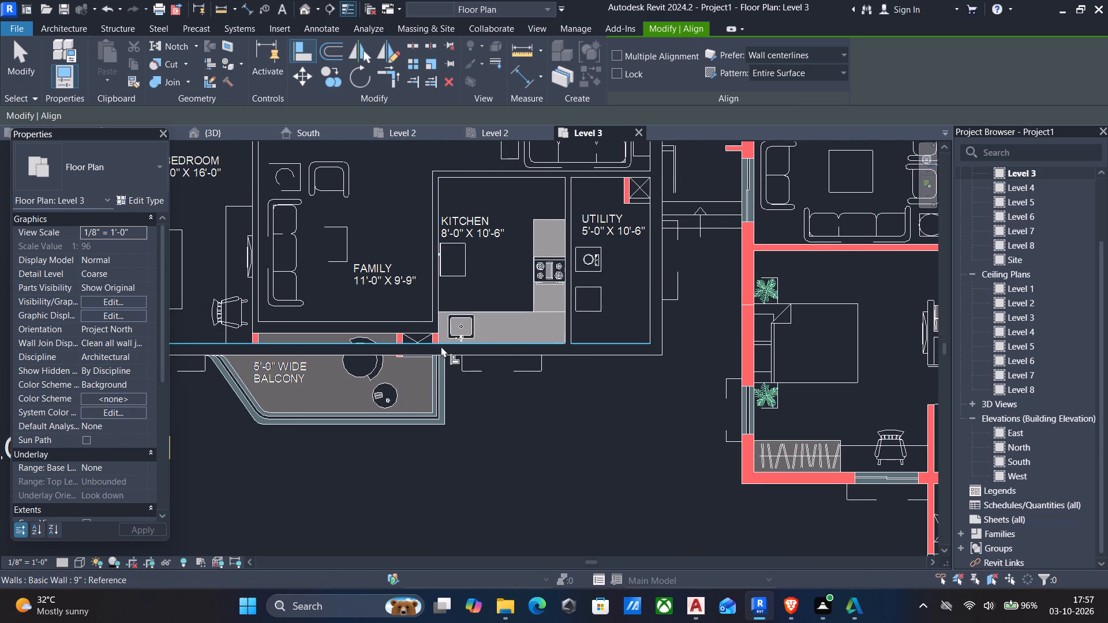
key("Escape")
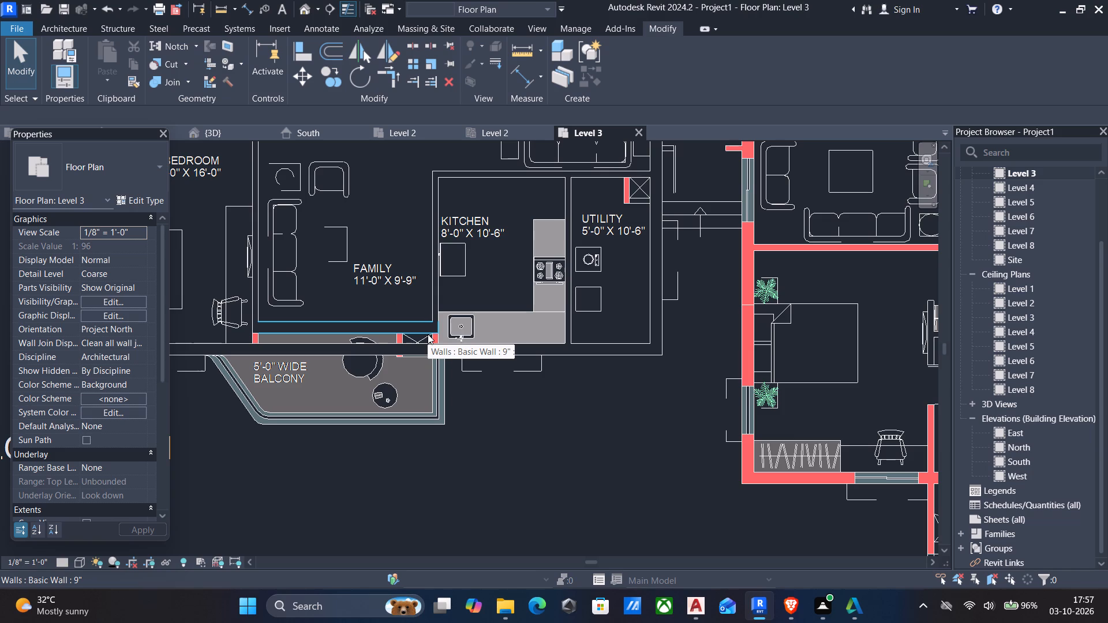
Stretch the 4.5" walls on the west and east sides of Family south to join the 9" outer wall.
scroll(266, 333, "up", 3)
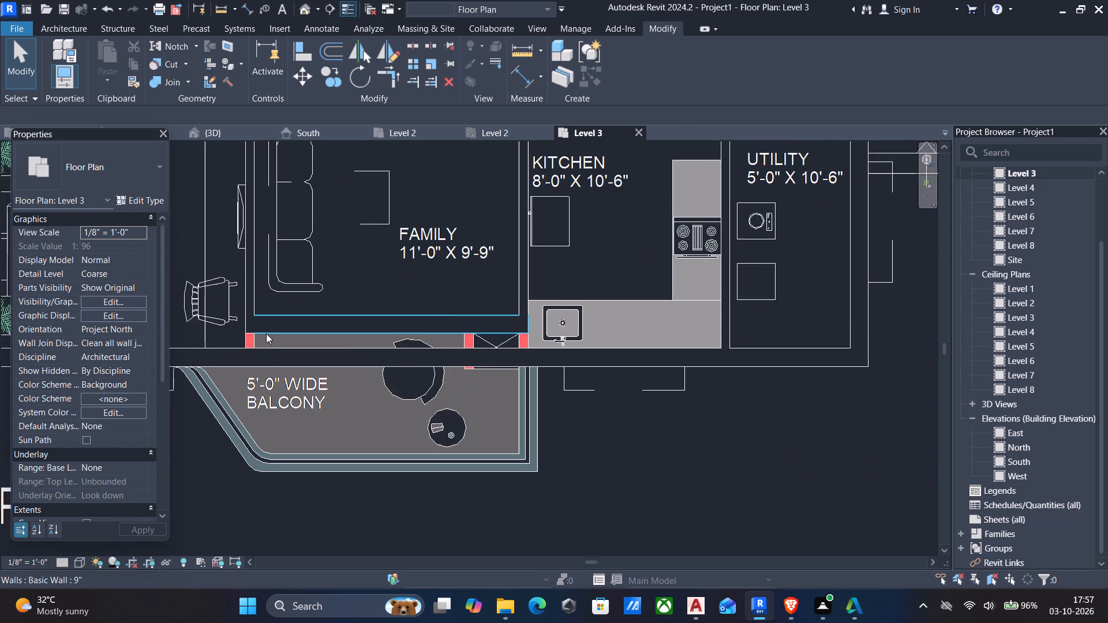
middle_click_drag(266, 333, 403, 311)
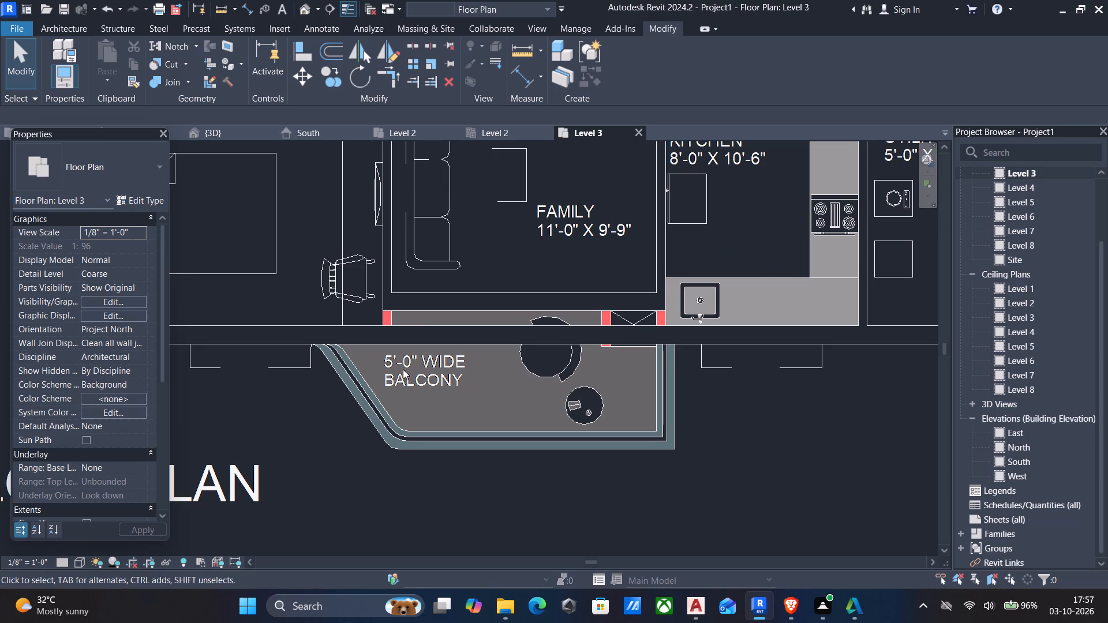
key("Escape")
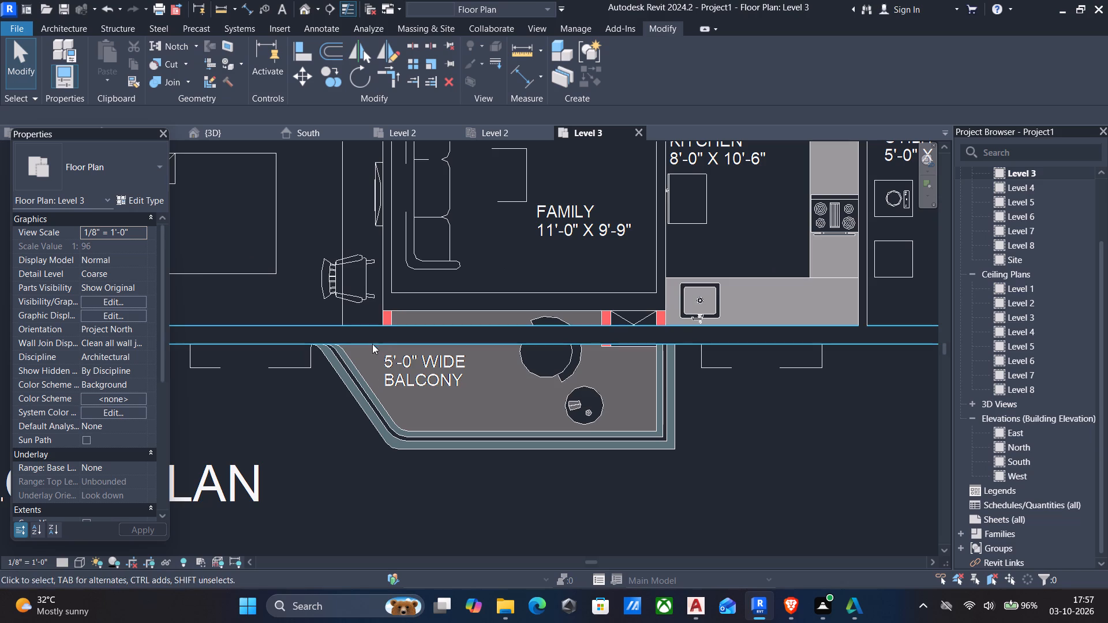
left_click(394, 305)
key("Escape")
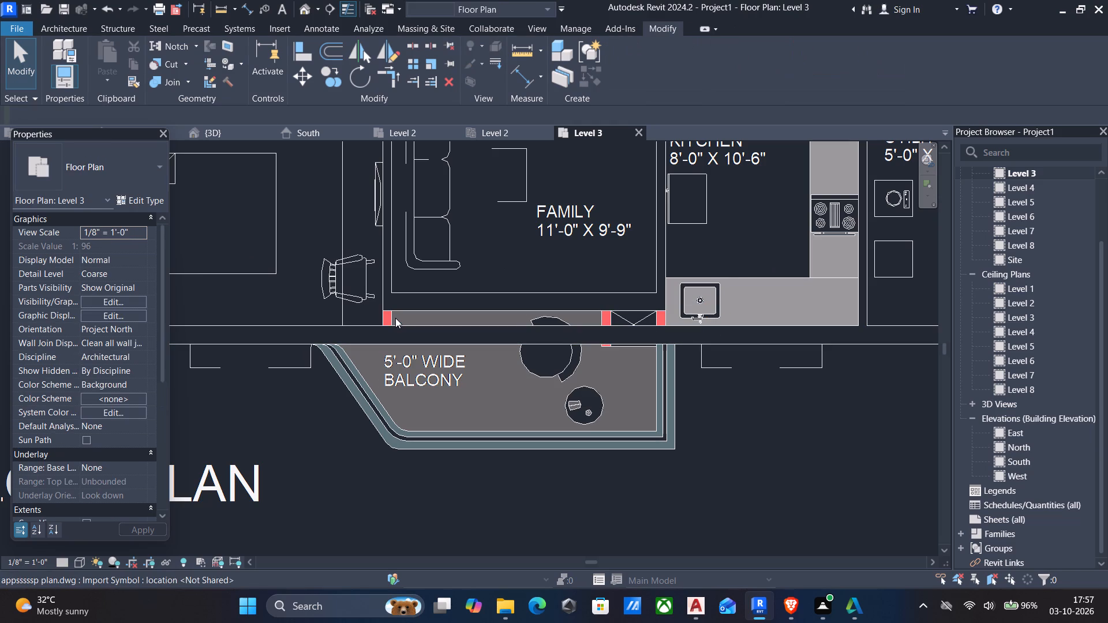
left_click(383, 286)
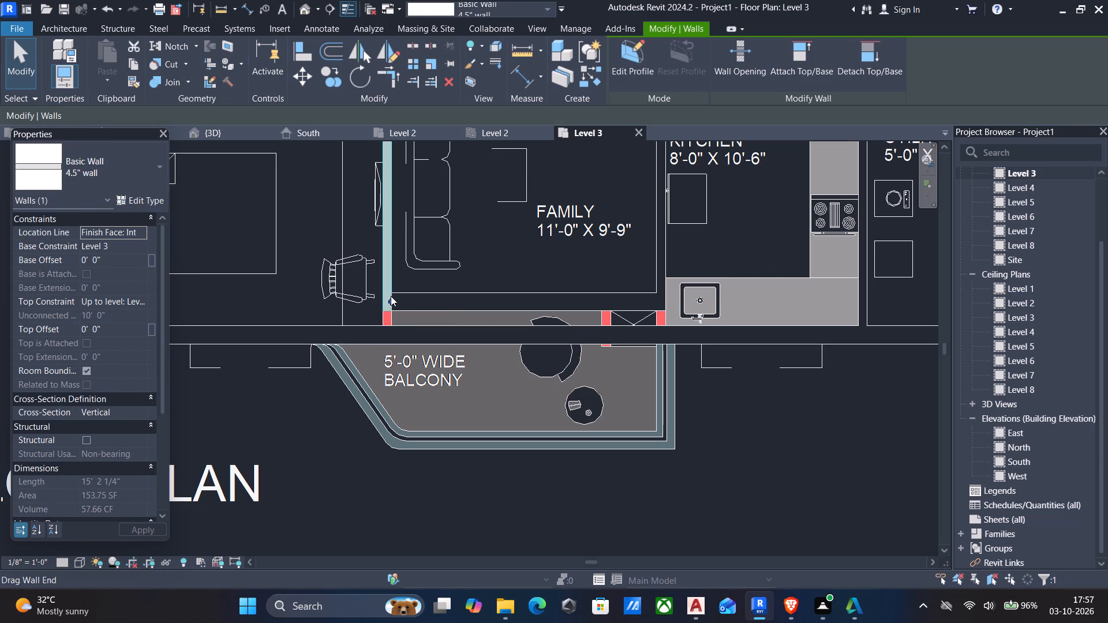
left_click_drag(390, 296, 396, 318)
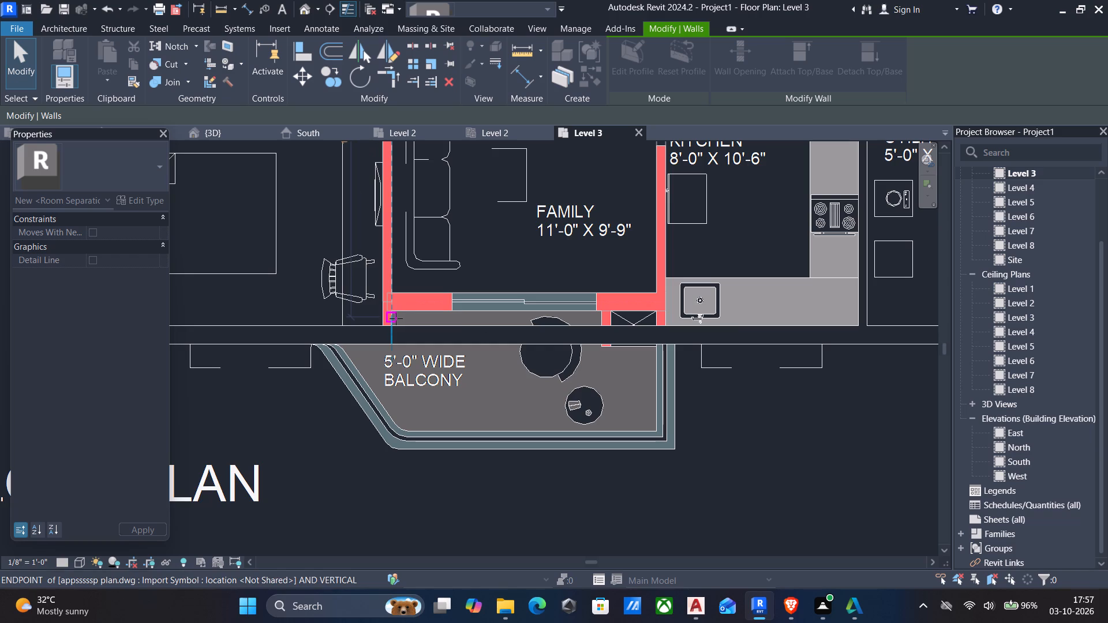
left_click_drag(396, 318, 394, 320)
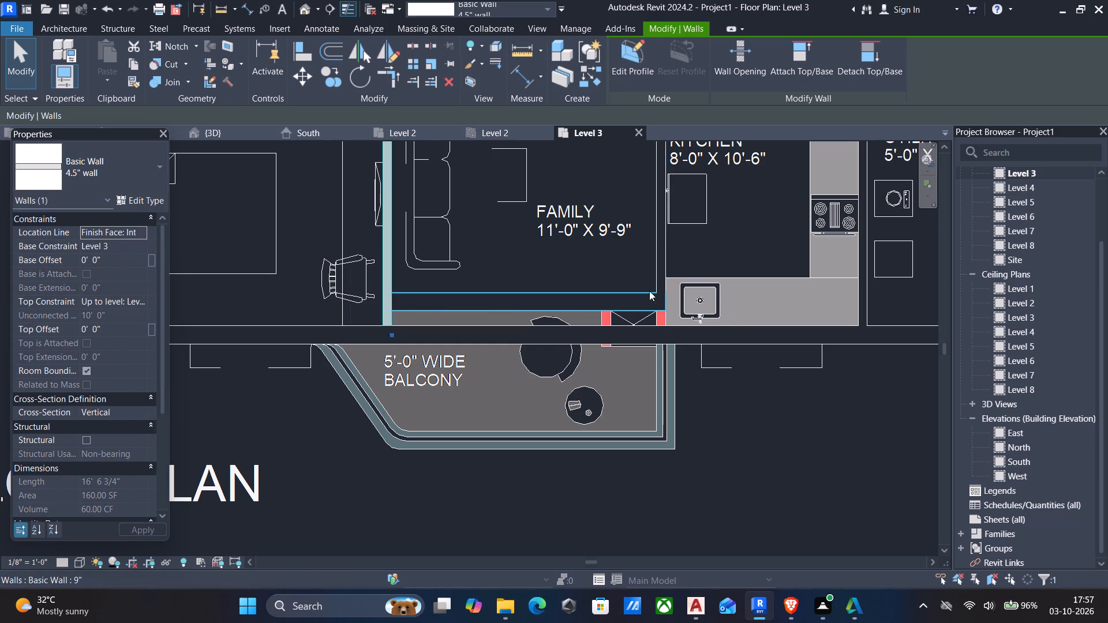
left_click(653, 274)
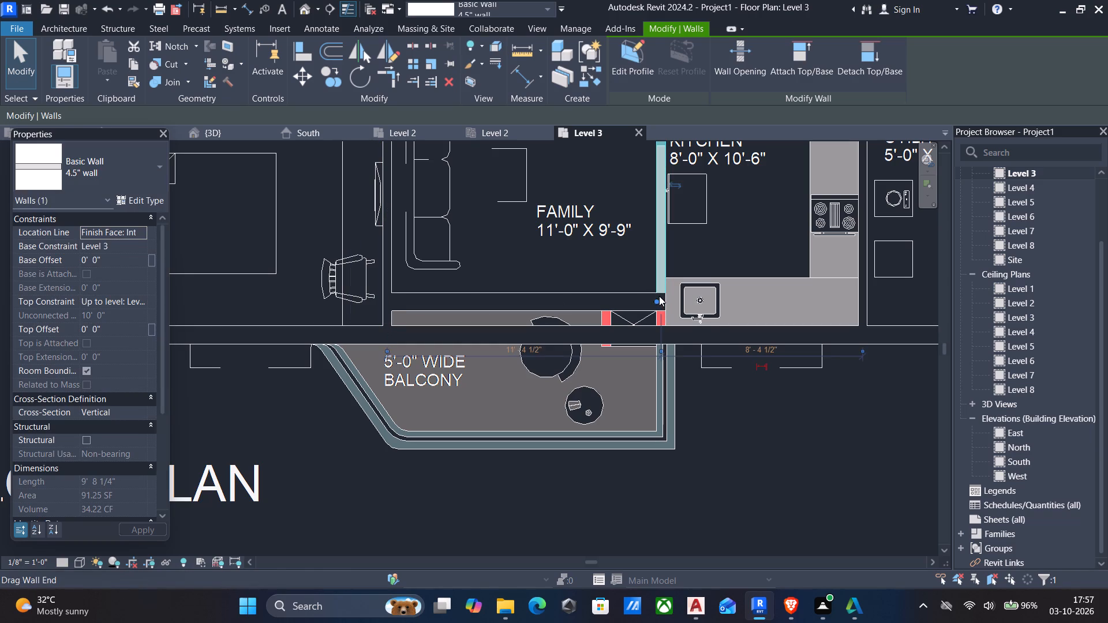
left_click_drag(658, 297, 661, 321)
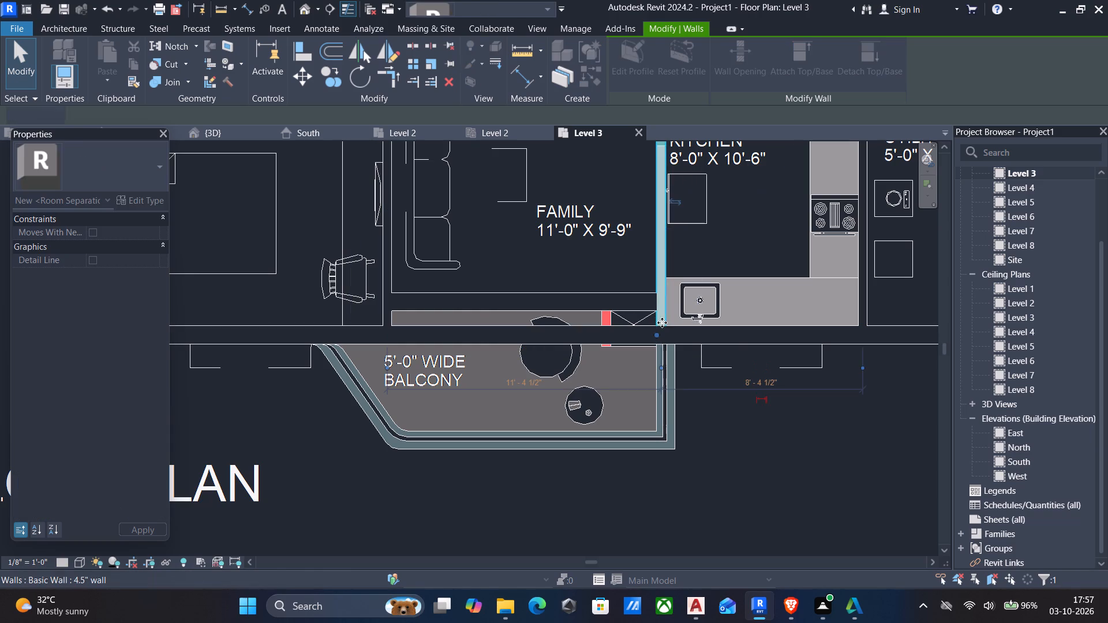
key("Escape")
Examine the 1819 sft apartment's walls against the plan for missing or unjoined segments, especially around the balcony, Kitchen, M-Toilet and Puja.
scroll(648, 320, "down", 5)
middle_click_drag(642, 286, 632, 384)
scroll(622, 387, "down", 2)
key("Escape")
scroll(765, 310, "up", 4)
scroll(399, 311, "down", 5)
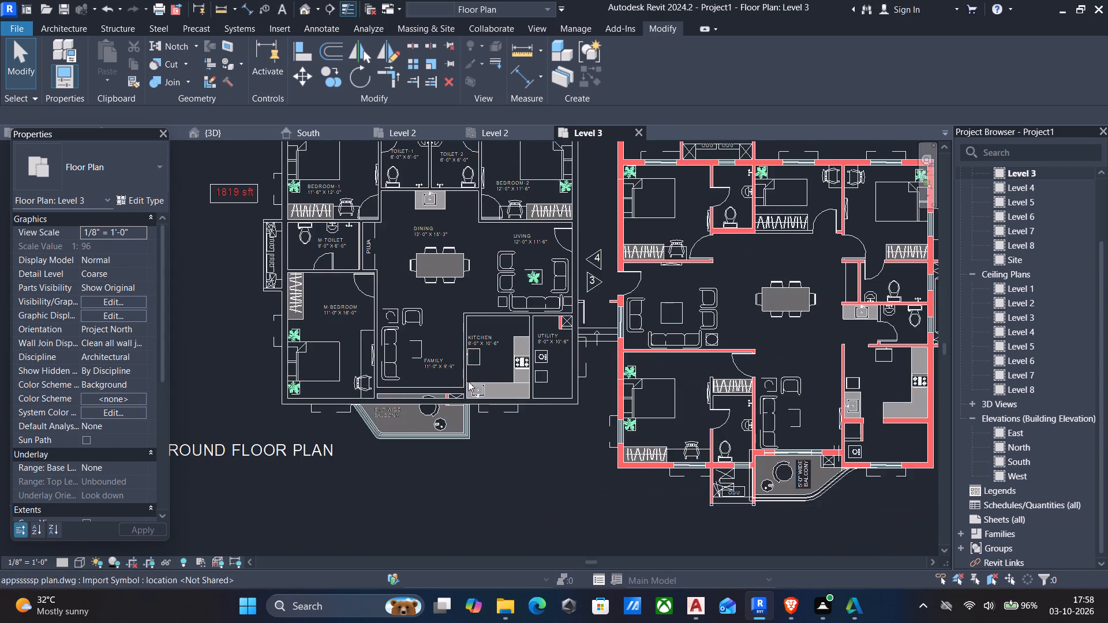
scroll(452, 387, "up", 9)
scroll(443, 404, "down", 4)
scroll(445, 410, "up", 4)
scroll(398, 418, "down", 5)
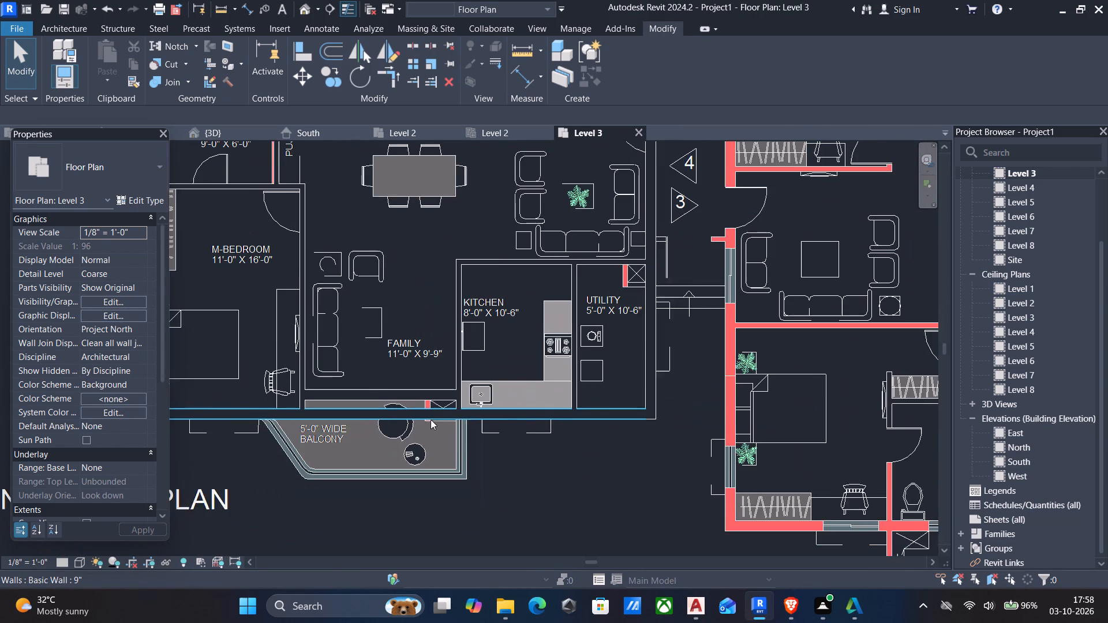
middle_click_drag(520, 417, 551, 418)
middle_click_drag(488, 429, 634, 389)
scroll(508, 380, "up", 8)
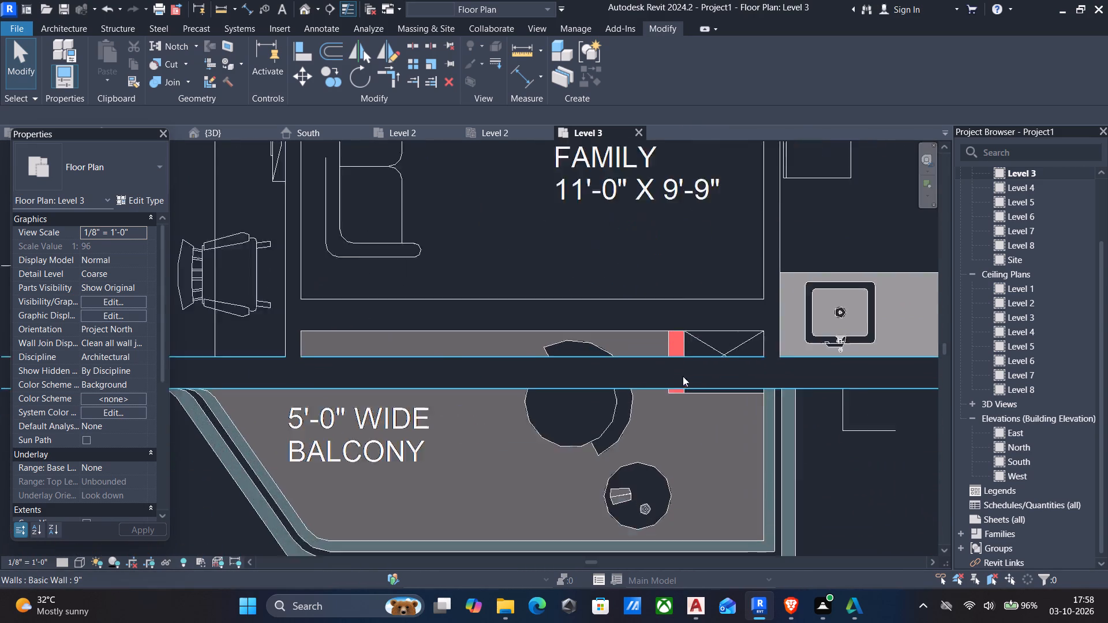
scroll(683, 376, "up", 1)
scroll(665, 376, "down", 9)
middle_click_drag(638, 401, 628, 393)
scroll(556, 376, "down", 2)
middle_click_drag(556, 376, 578, 501)
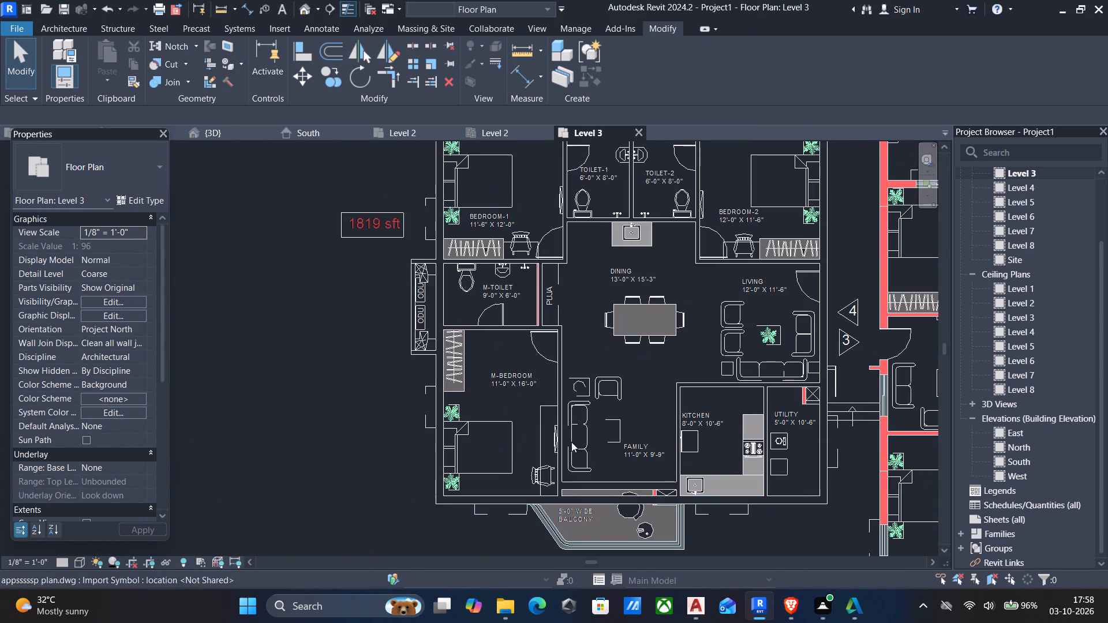
scroll(503, 289, "up", 5)
scroll(550, 271, "up", 4)
scroll(581, 262, "down", 4)
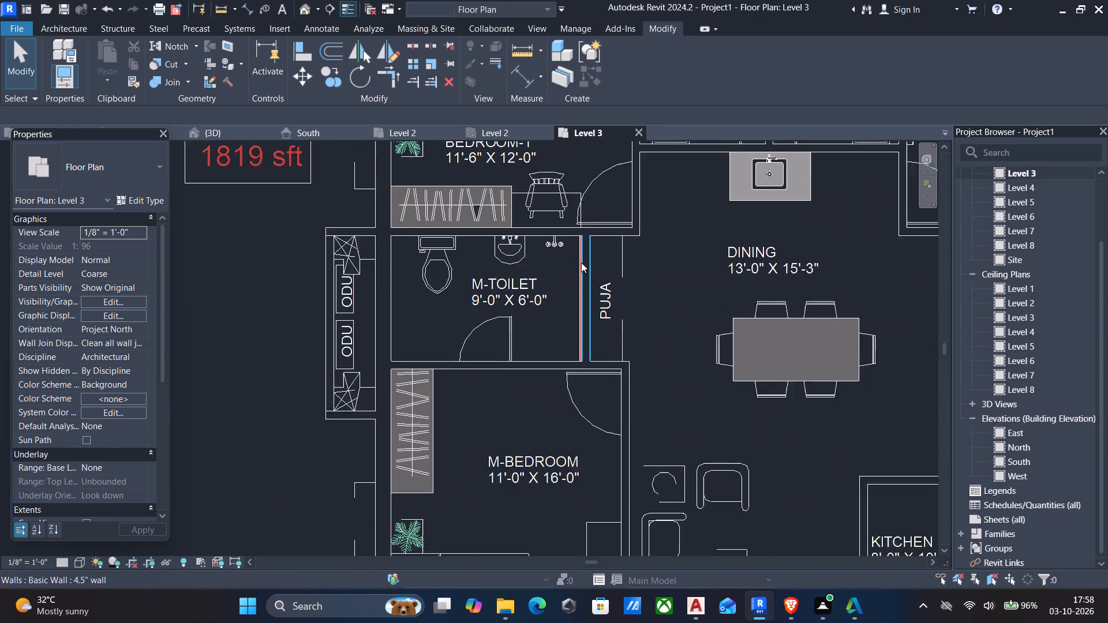
middle_click_drag(581, 262, 592, 292)
scroll(592, 292, "up", 4)
scroll(595, 295, "down", 11)
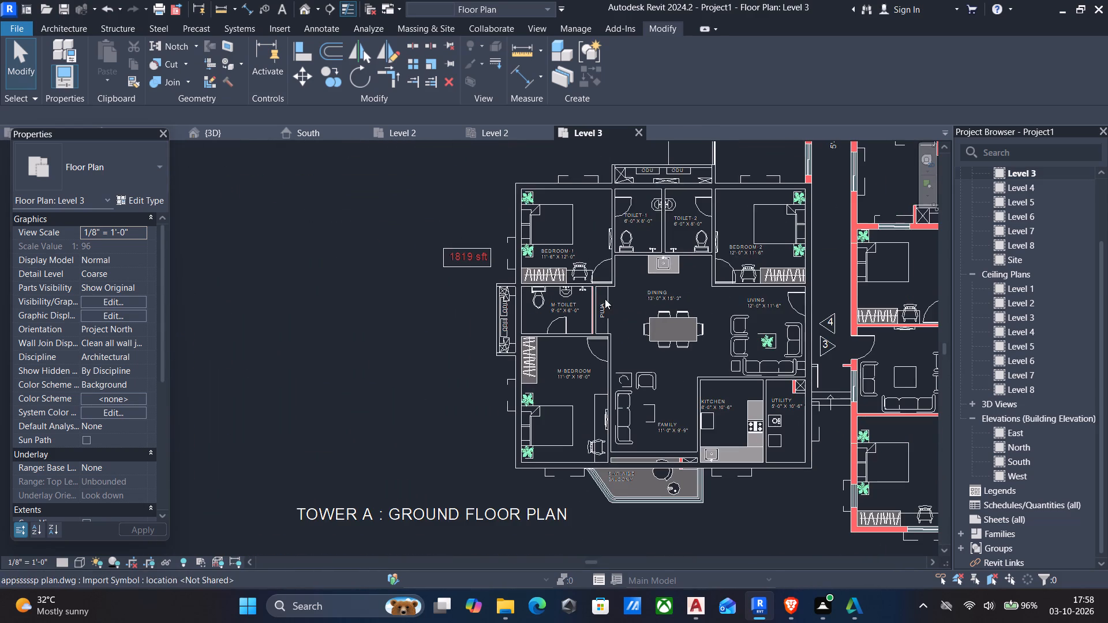
middle_click_drag(663, 294, 456, 278)
scroll(564, 340, "up", 1)
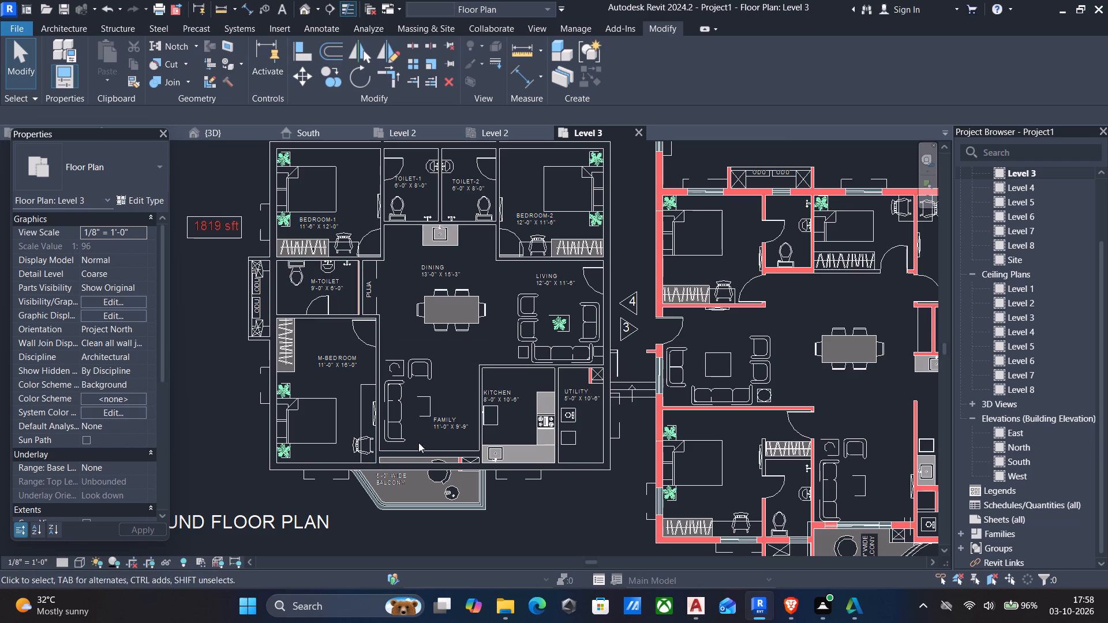
Place 9" walls from the plan lines on the north, west, east and south outer sides of the apartment across the corridor from the 1819 sft unit.
middle_click_drag(597, 373, 523, 405)
scroll(521, 405, "down", 4)
scroll(550, 303, "down", 2)
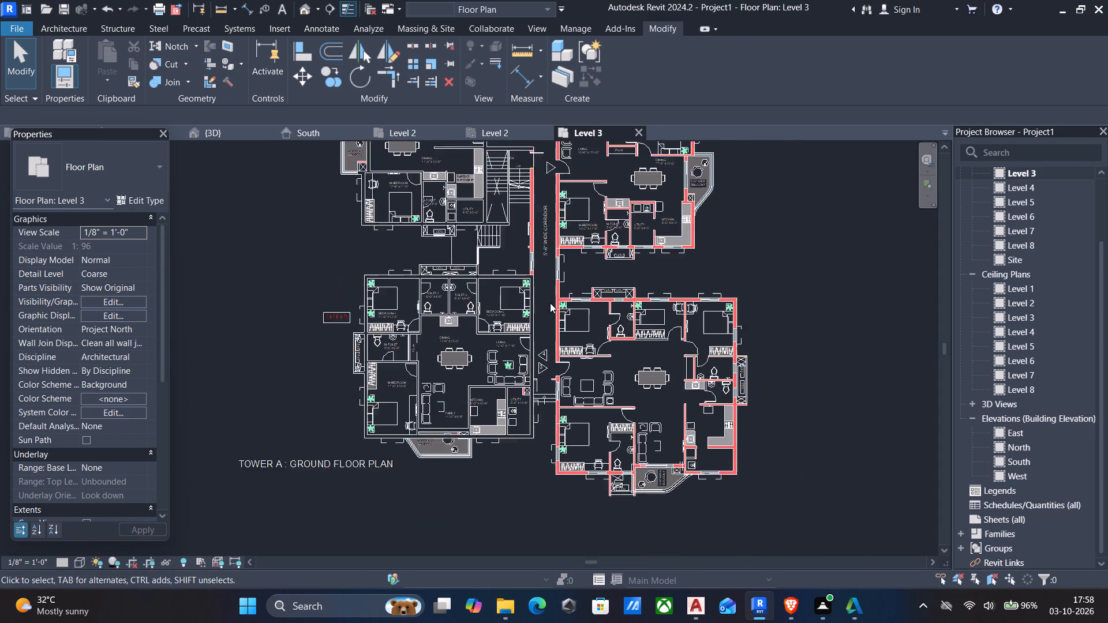
middle_click_drag(542, 316, 501, 326)
scroll(493, 322, "down", 2)
key("w")
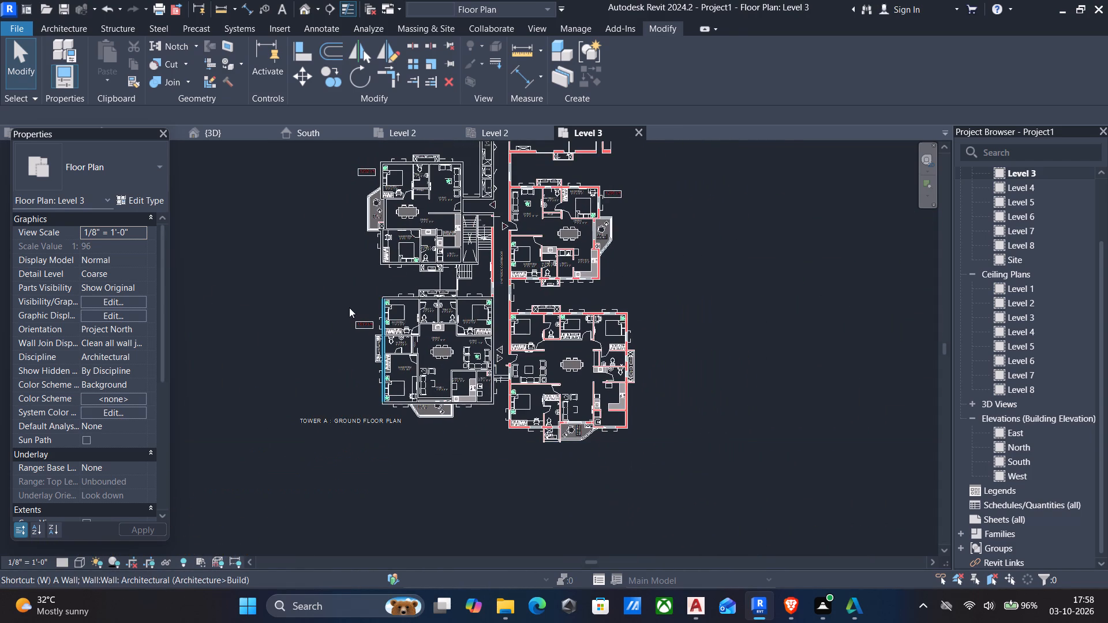
key("a")
left_click(90, 175)
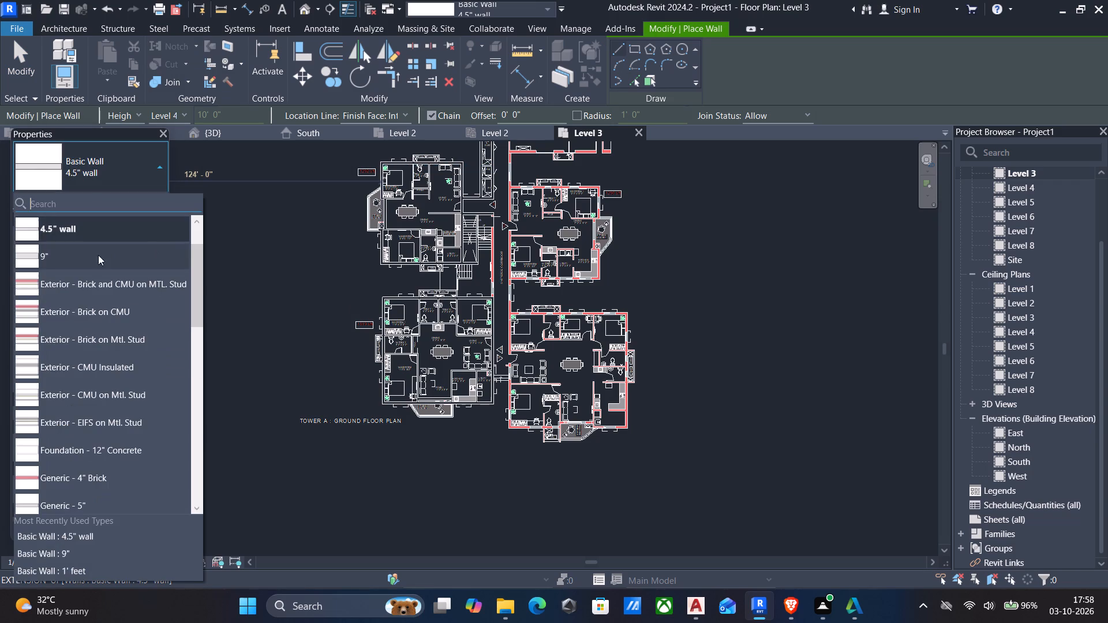
left_click(91, 257)
scroll(525, 288, "up", 4)
scroll(589, 318, "up", 4)
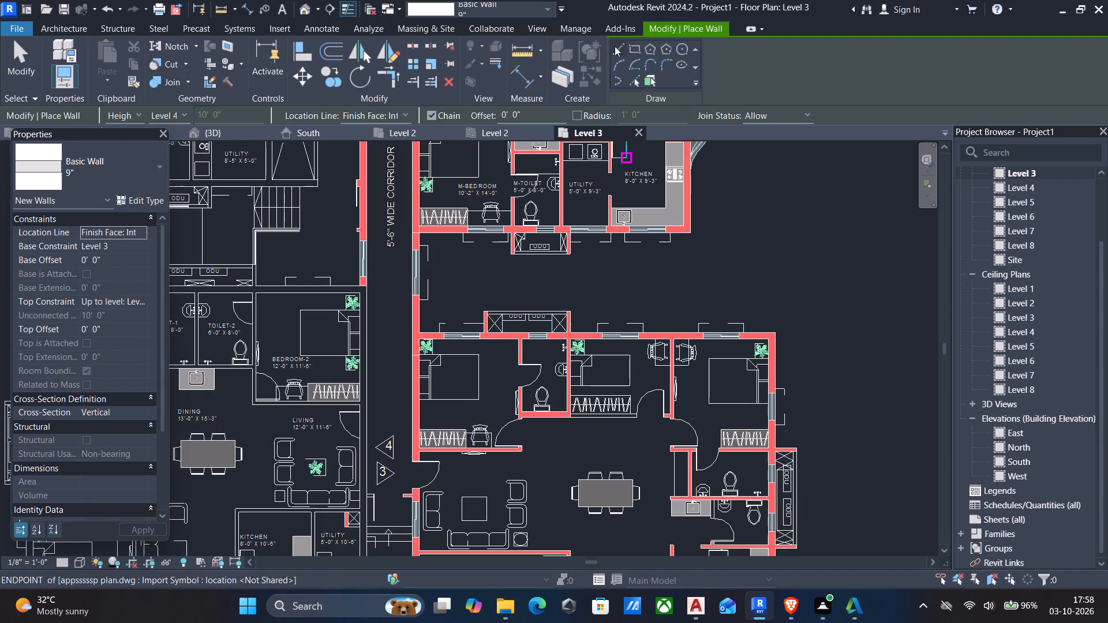
left_click(637, 77)
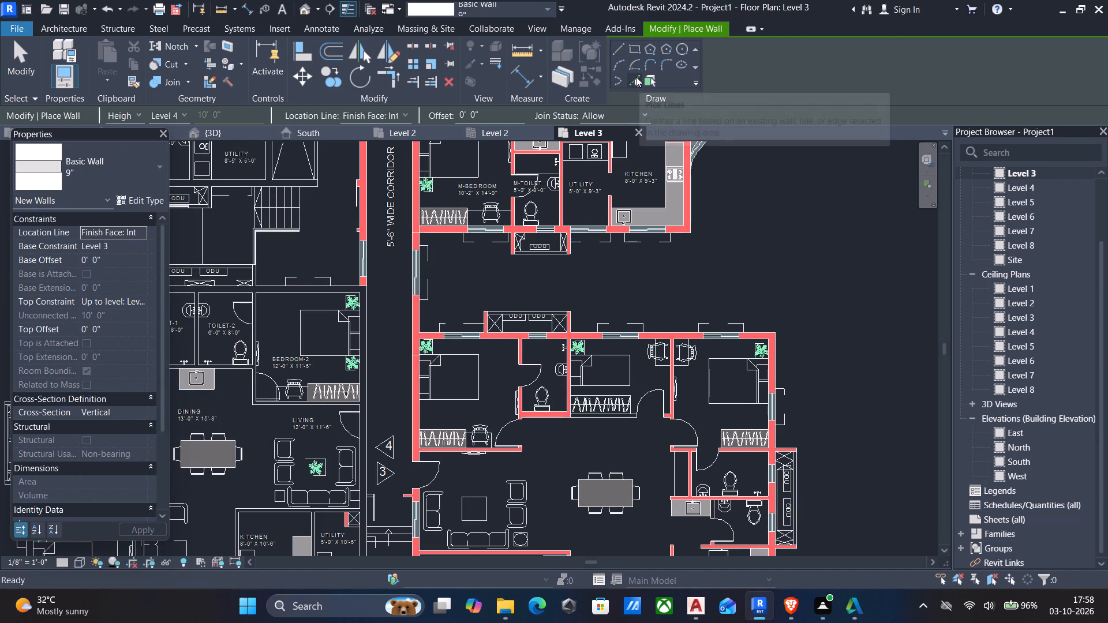
scroll(701, 318, "up", 2)
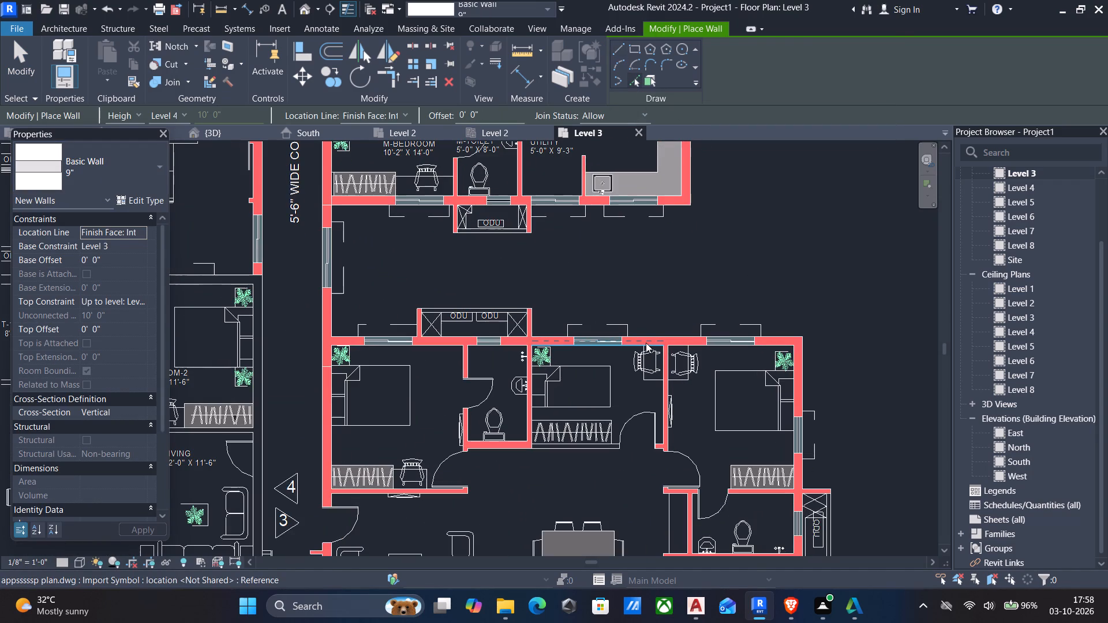
left_click(646, 343)
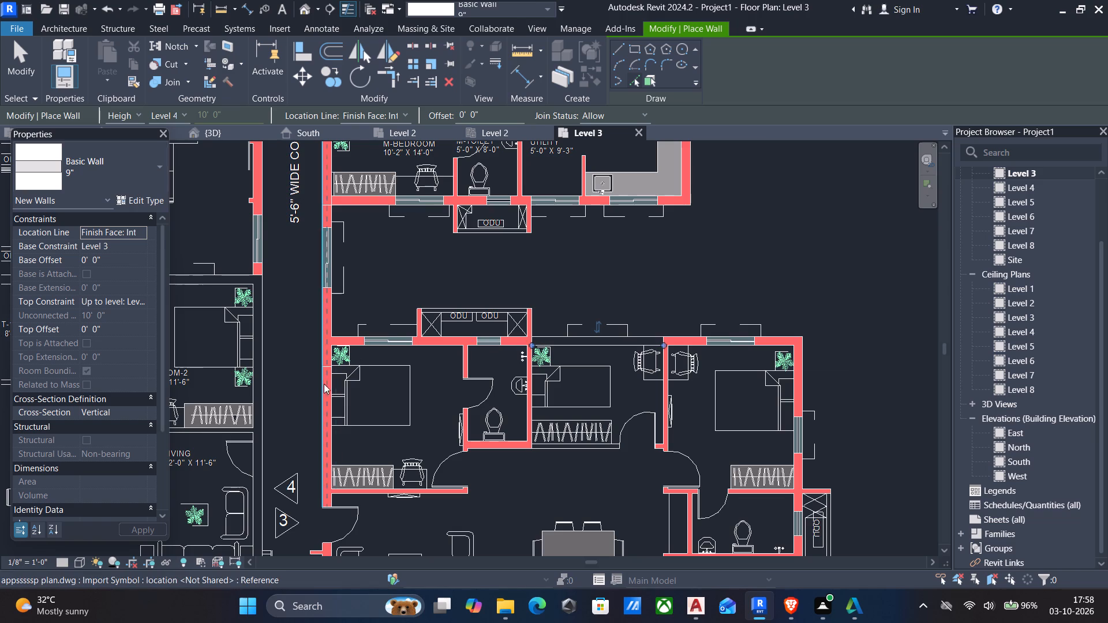
left_click(328, 389)
middle_click_drag(686, 390, 585, 217)
scroll(674, 377, "up", 1)
scroll(584, 217, "down", 1)
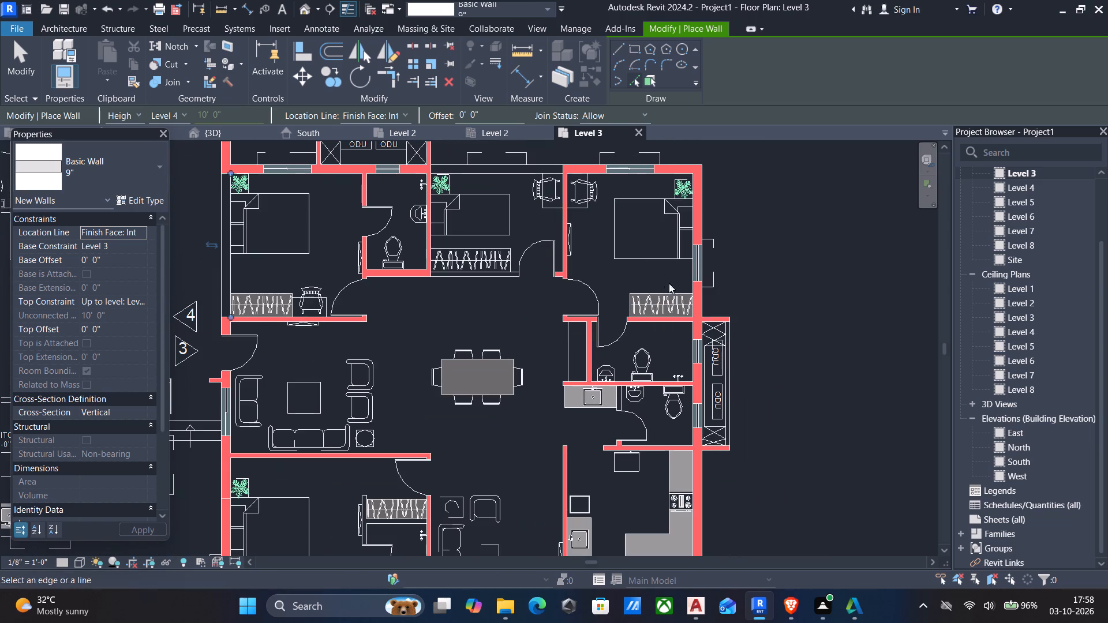
left_click(695, 319)
scroll(716, 361, "down", 2)
middle_click_drag(711, 373, 710, 310)
scroll(661, 513, "up", 3)
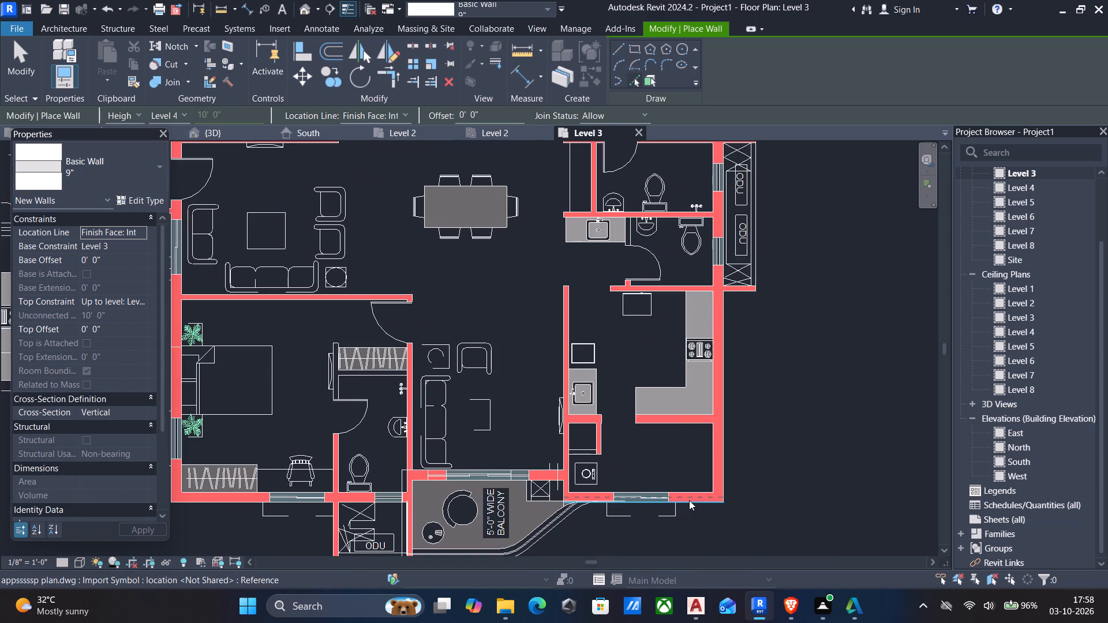
left_click(689, 500)
scroll(699, 494, "down", 4)
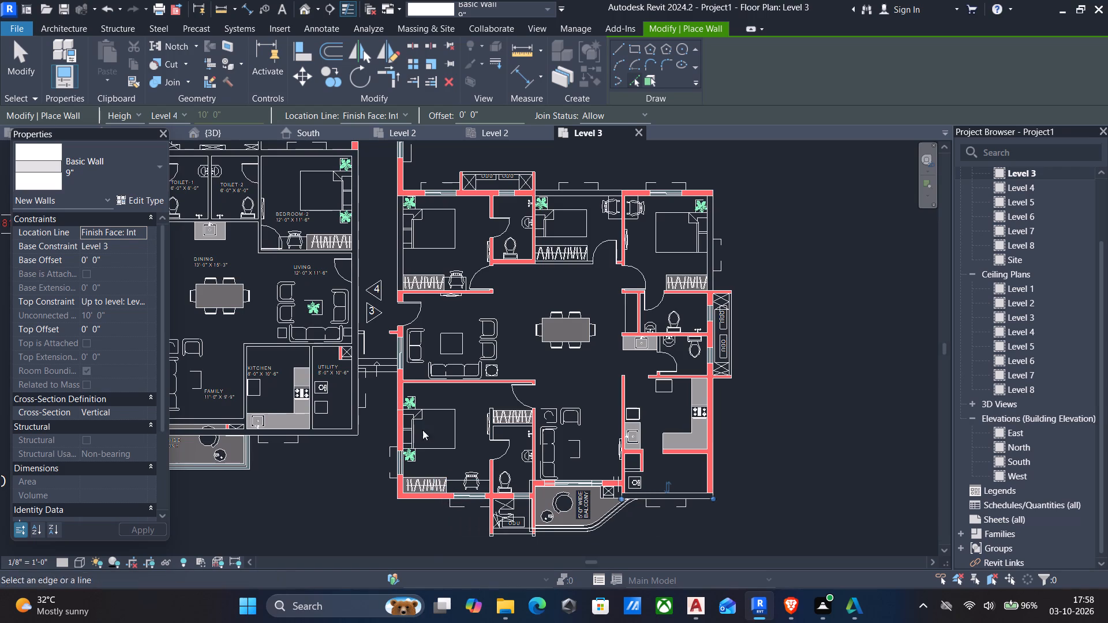
key("Escape")
Trim the apartment's four 9" outer walls to each other at the northwest, northeast, southeast and southwest corners.
type("tr")
left_click(399, 268)
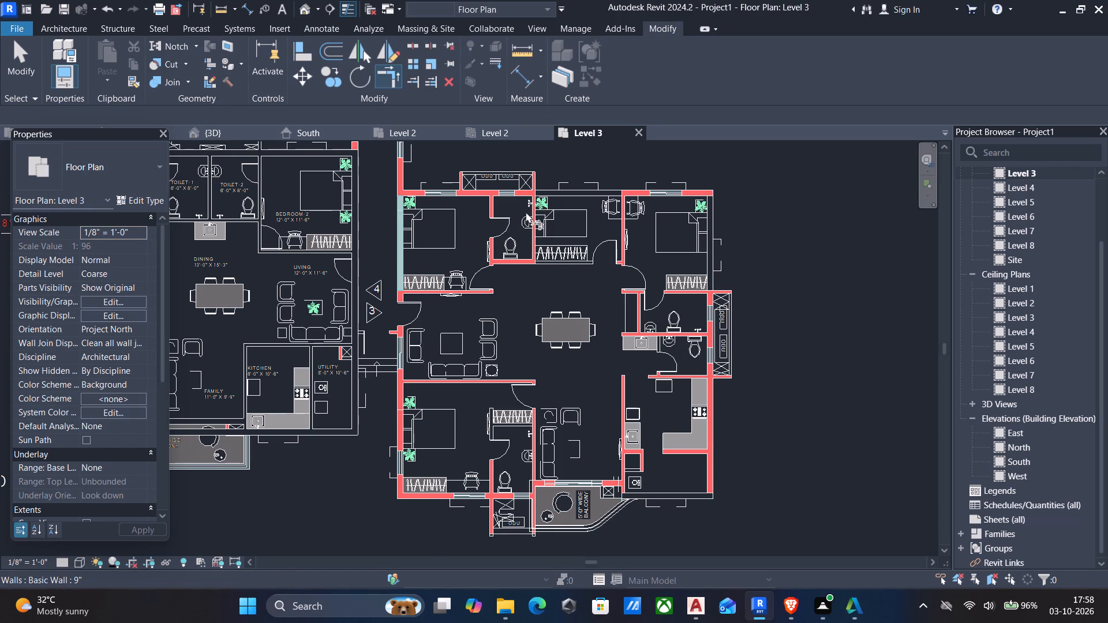
left_click(546, 194)
left_click(706, 240)
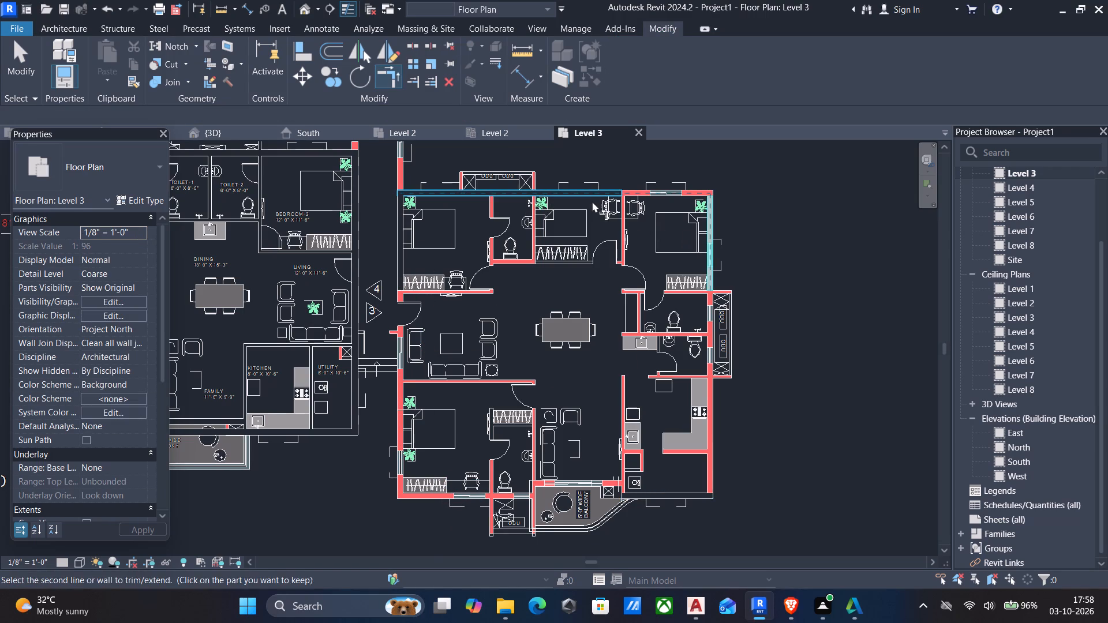
left_click(588, 198)
left_click(680, 497)
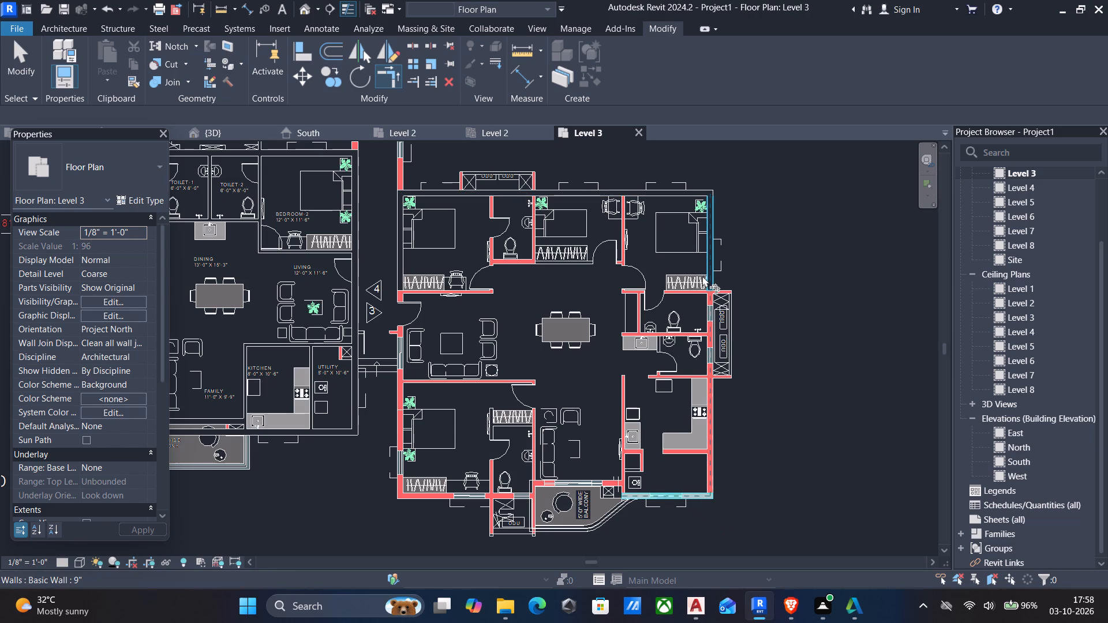
left_click(702, 276)
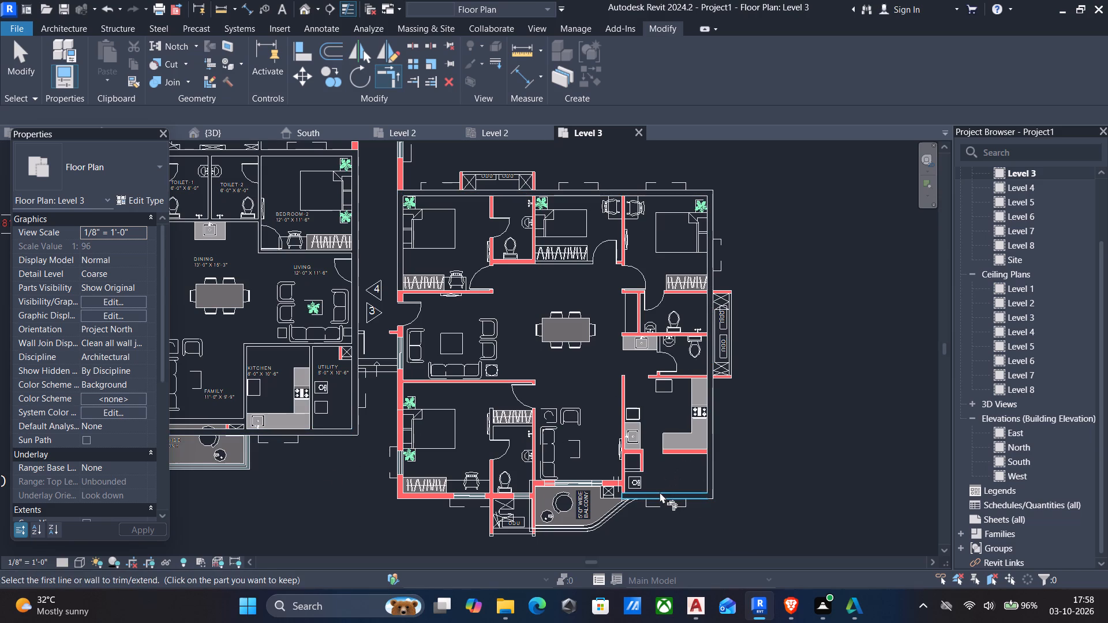
left_click(660, 491)
left_click(398, 258)
scroll(432, 341, "down", 2)
middle_click_drag(441, 351, 491, 376)
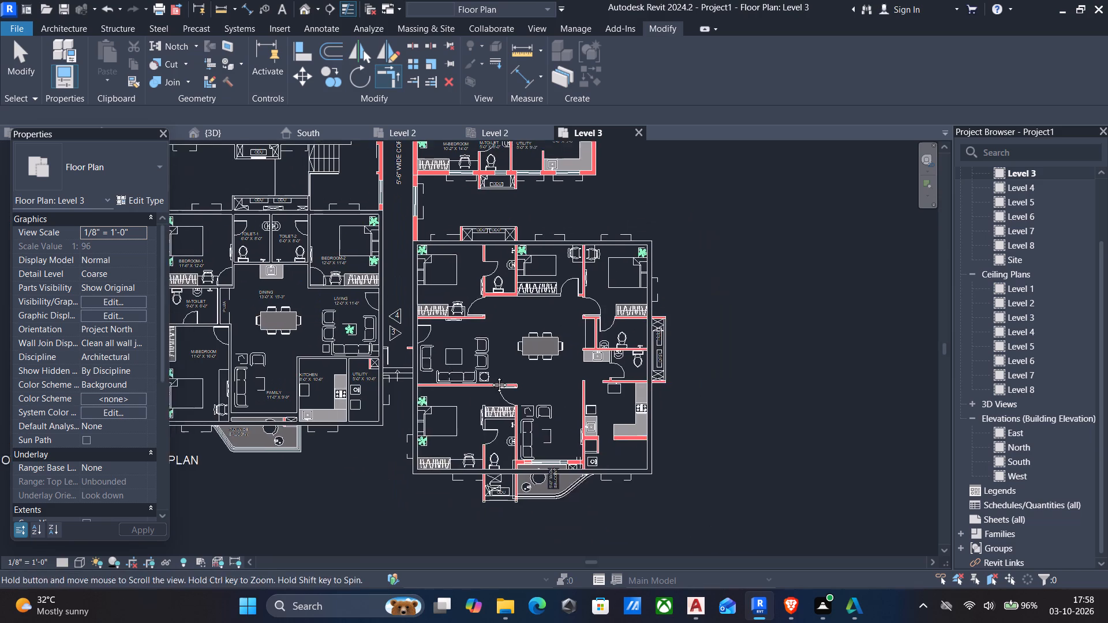
middle_click_drag(491, 376, 506, 376)
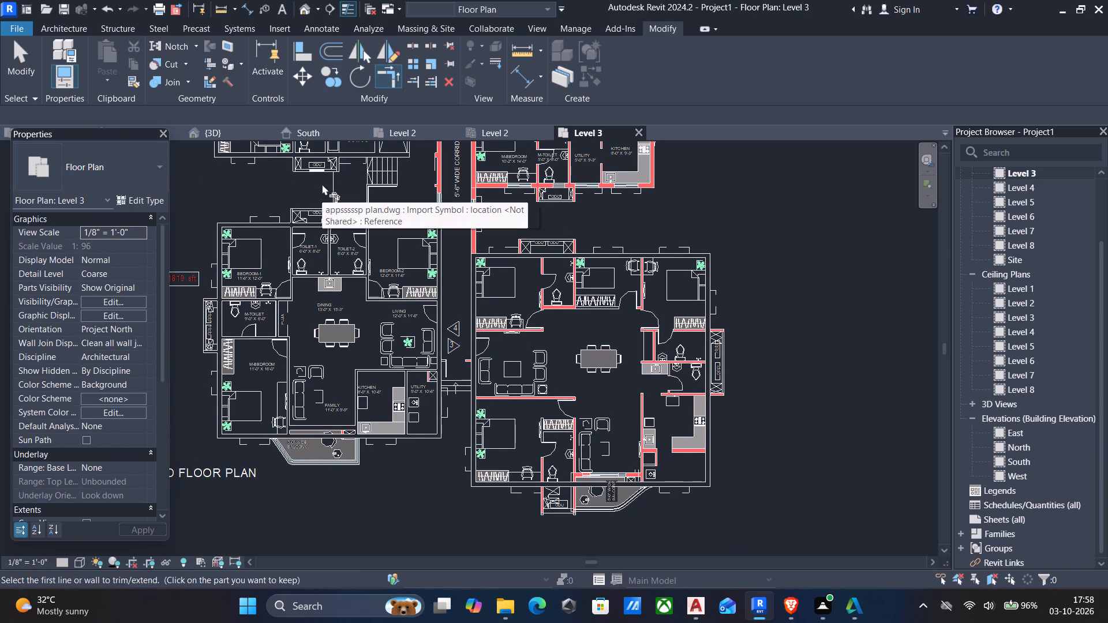
key("Escape")
Place 4.5" walls from the plan lines on the east and west sides of the northern toilet and along the south of the northwest bedroom.
type("wa")
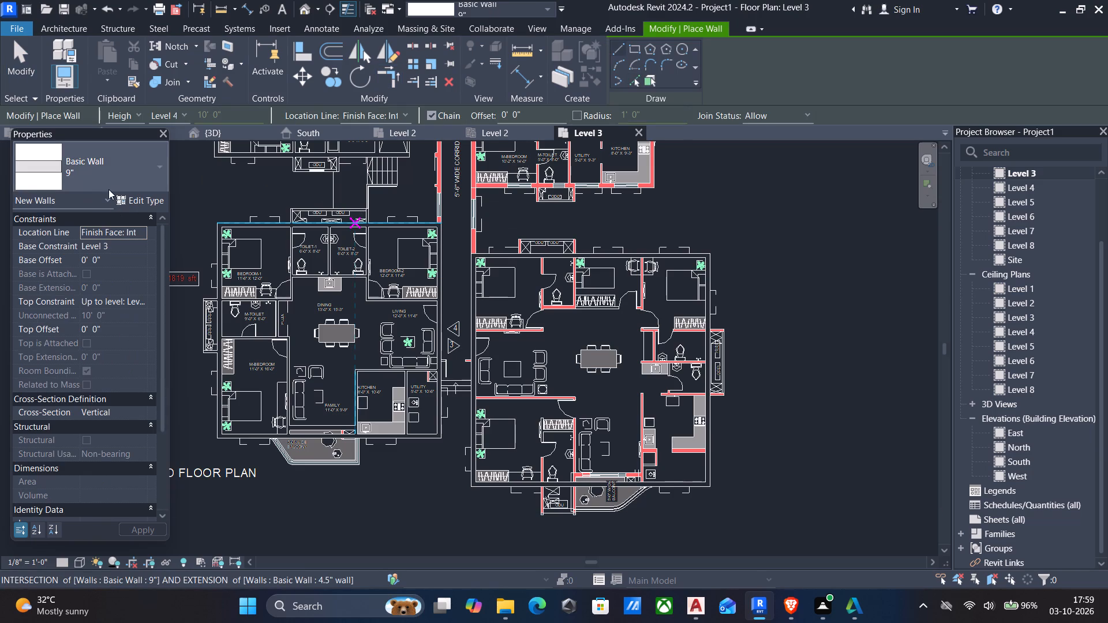
left_click(111, 168)
scroll(87, 257, "up", 4)
left_click(81, 262)
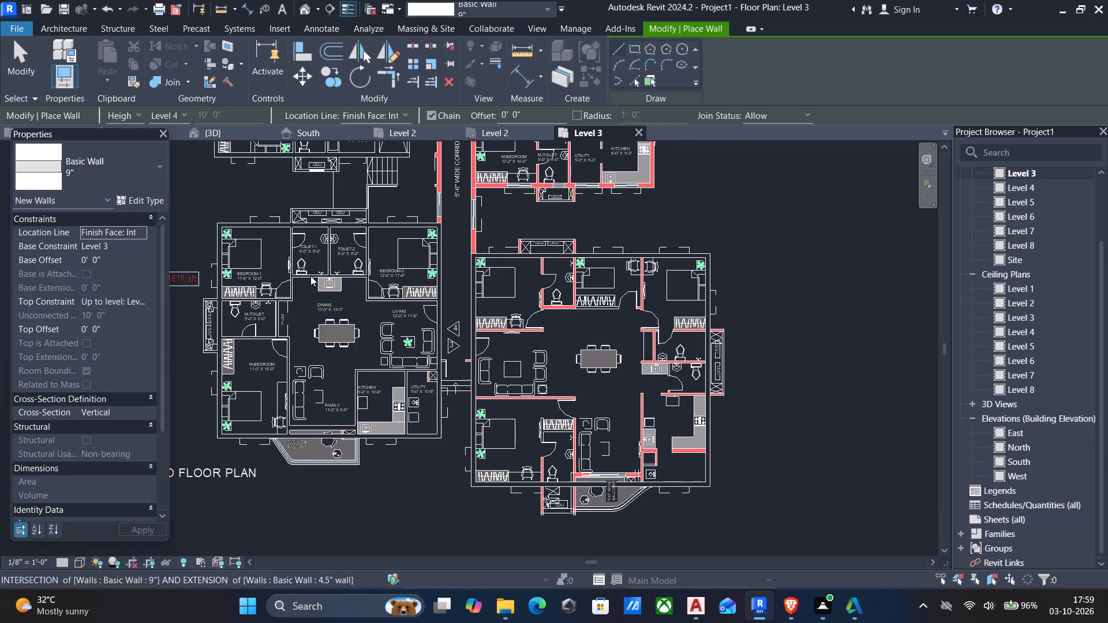
scroll(662, 238, "up", 4)
left_click(641, 80)
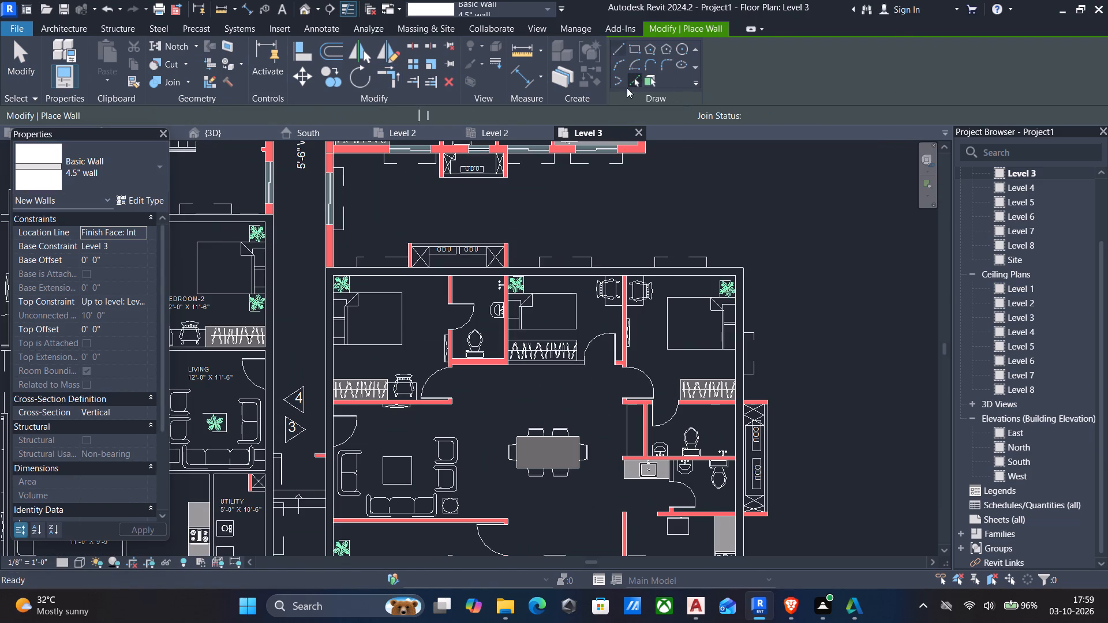
scroll(551, 250, "up", 3)
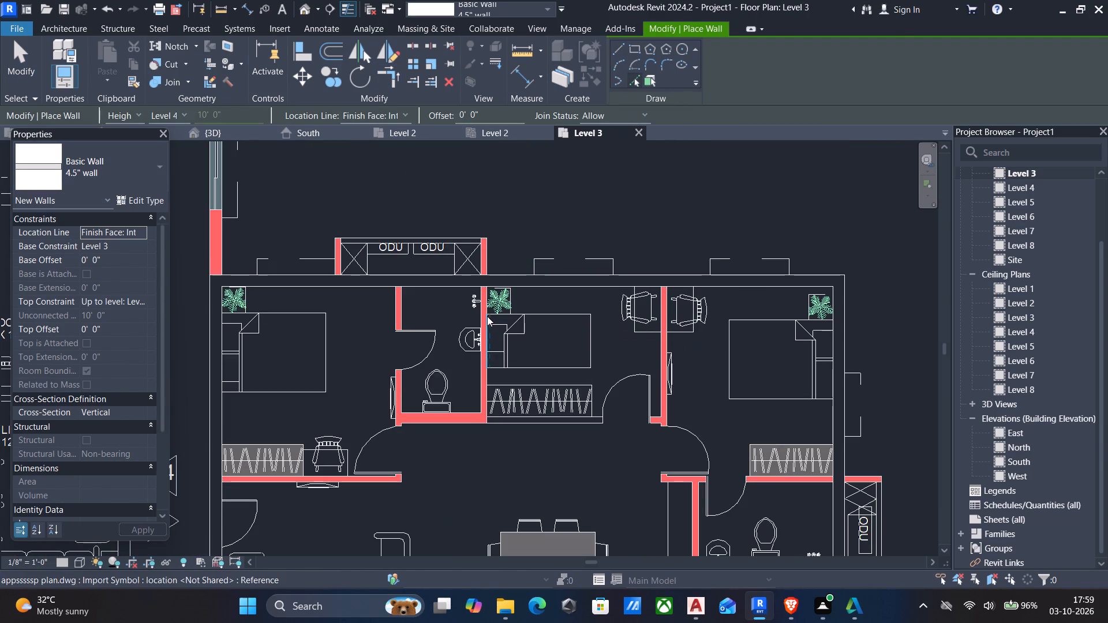
left_click(484, 300)
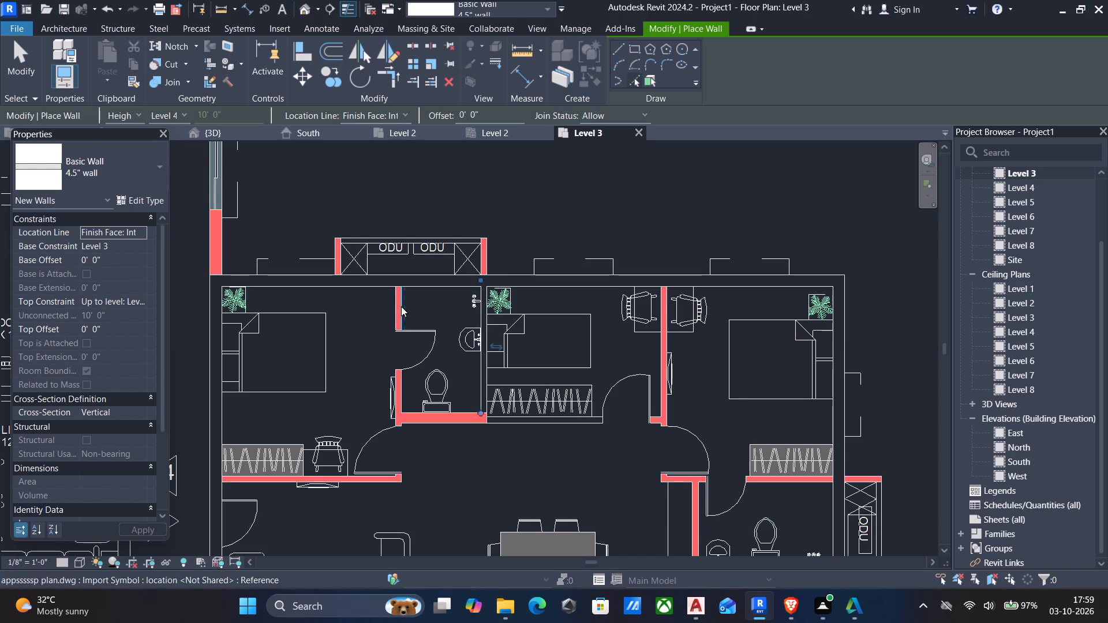
left_click(401, 306)
scroll(465, 320, "down", 2)
middle_click_drag(467, 321, 480, 304)
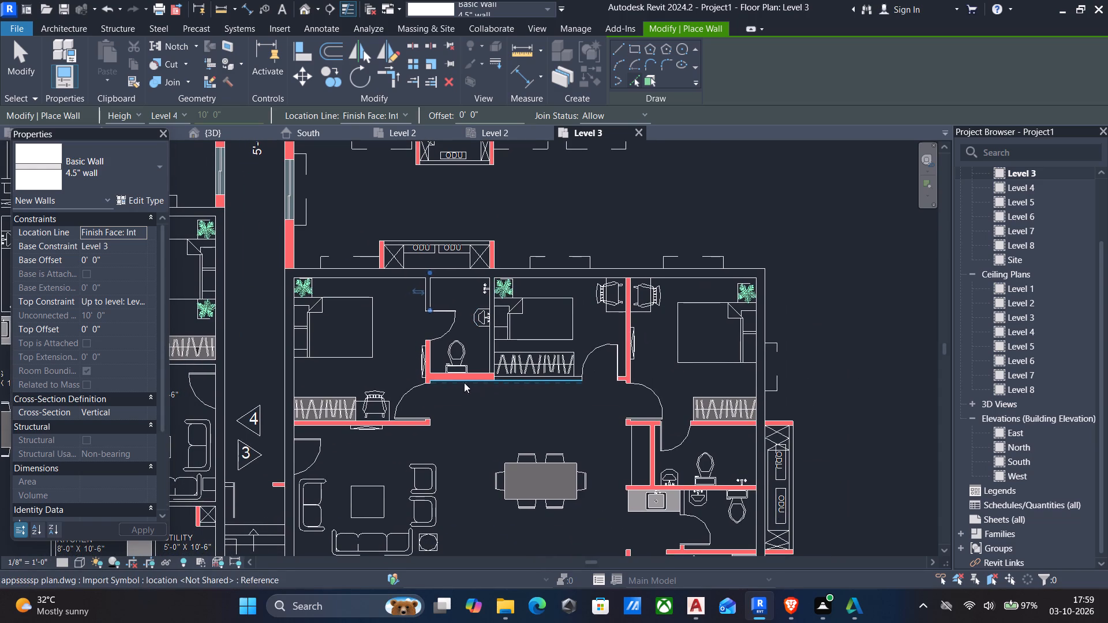
scroll(464, 382, "up", 4)
scroll(463, 382, "down", 2)
left_click(357, 438)
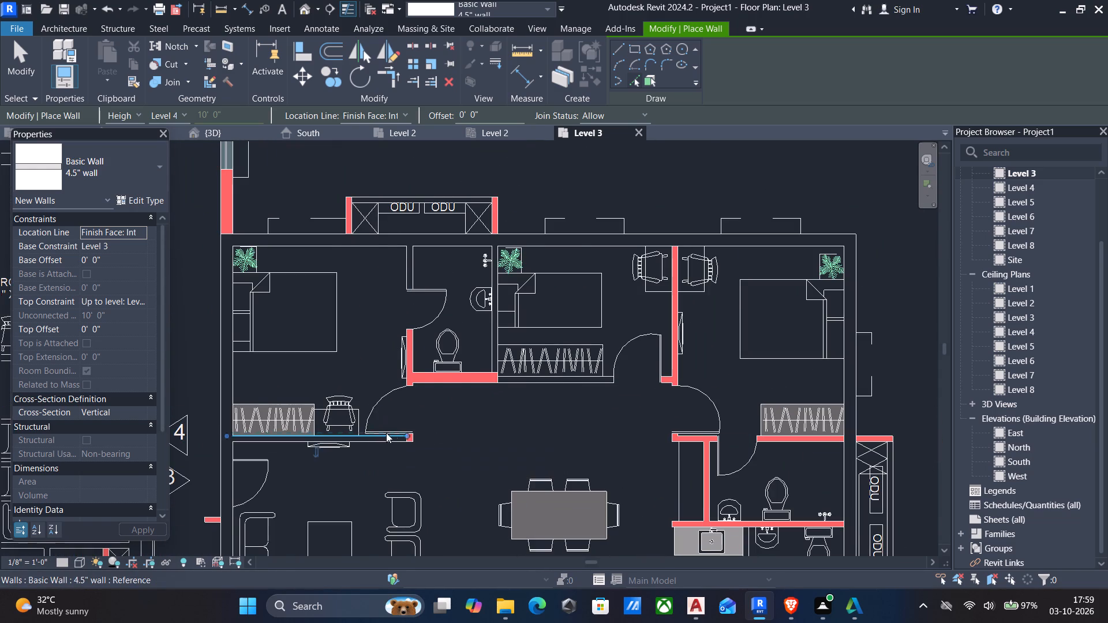
Place 4.5" walls from the plan lines between the middle and northeast bedrooms and between the northeast bedroom and the toilet south of it.
scroll(461, 430, "down", 1)
middle_click_drag(465, 430, 506, 346)
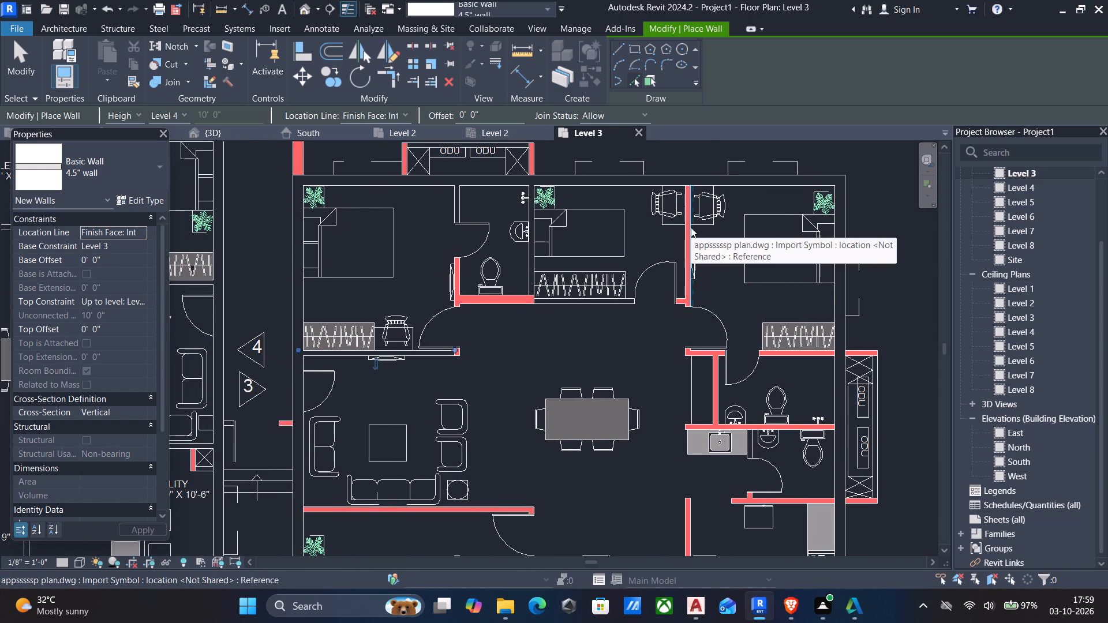
left_click(688, 229)
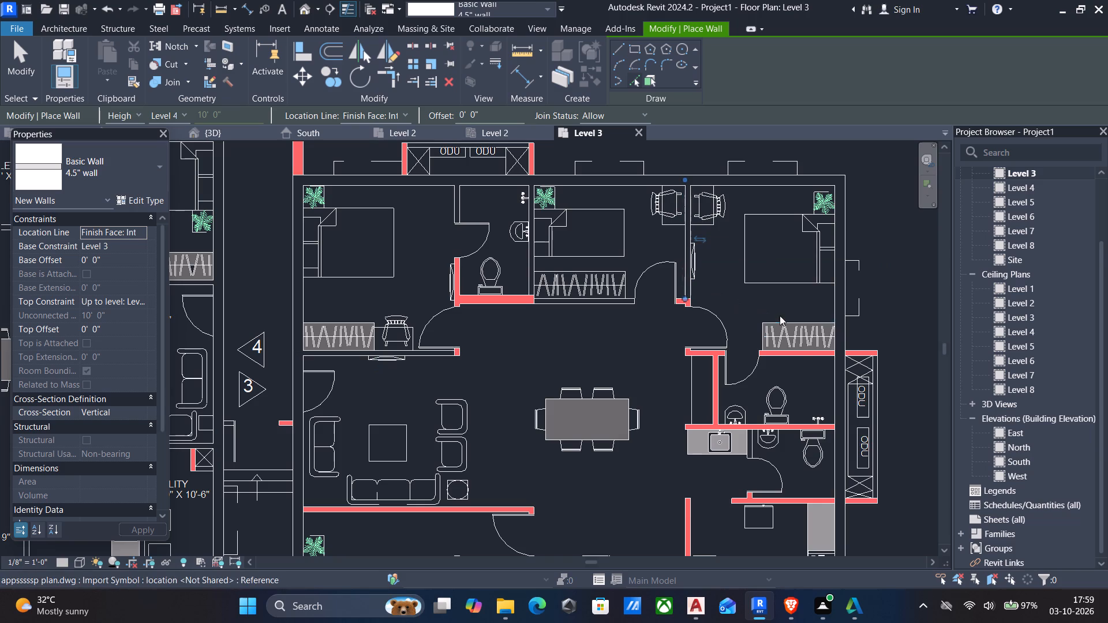
scroll(789, 351, "up", 4)
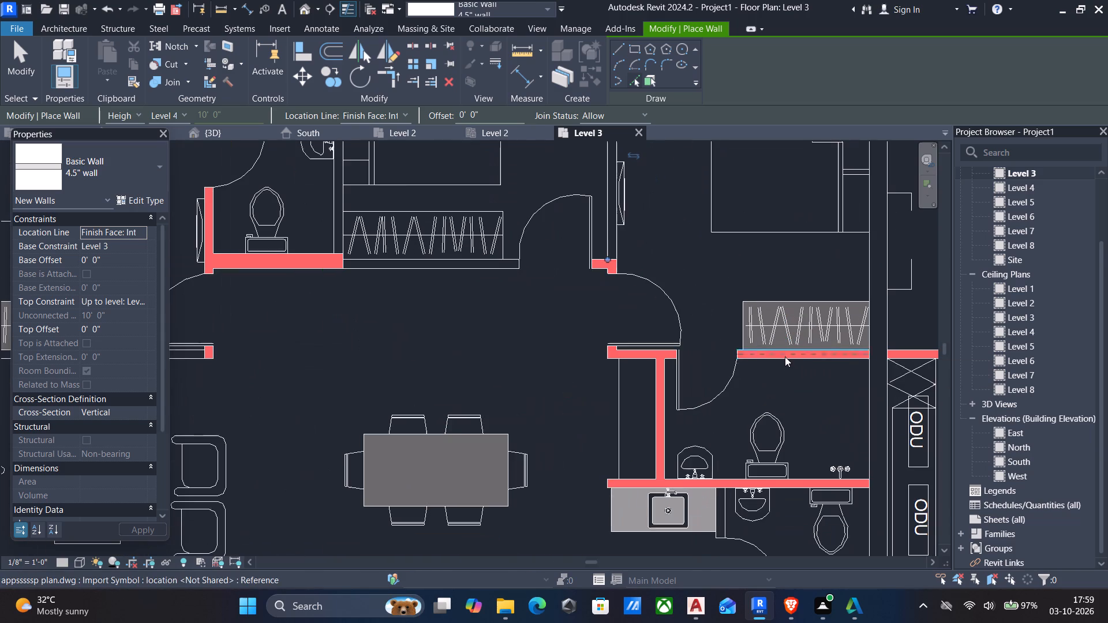
left_click(781, 357)
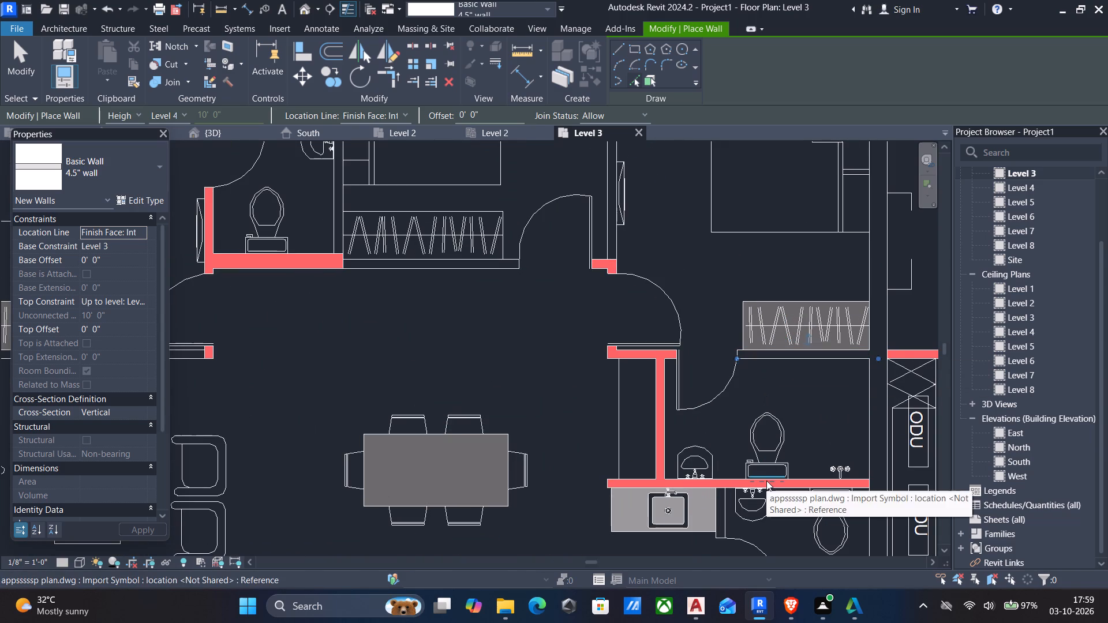
Place 4.5" walls from the plan lines between the southern toilet and the kitchen and along the kitchen's west side.
scroll(762, 475, "down", 1)
middle_click_drag(762, 475, 712, 333)
scroll(706, 322, "down", 1)
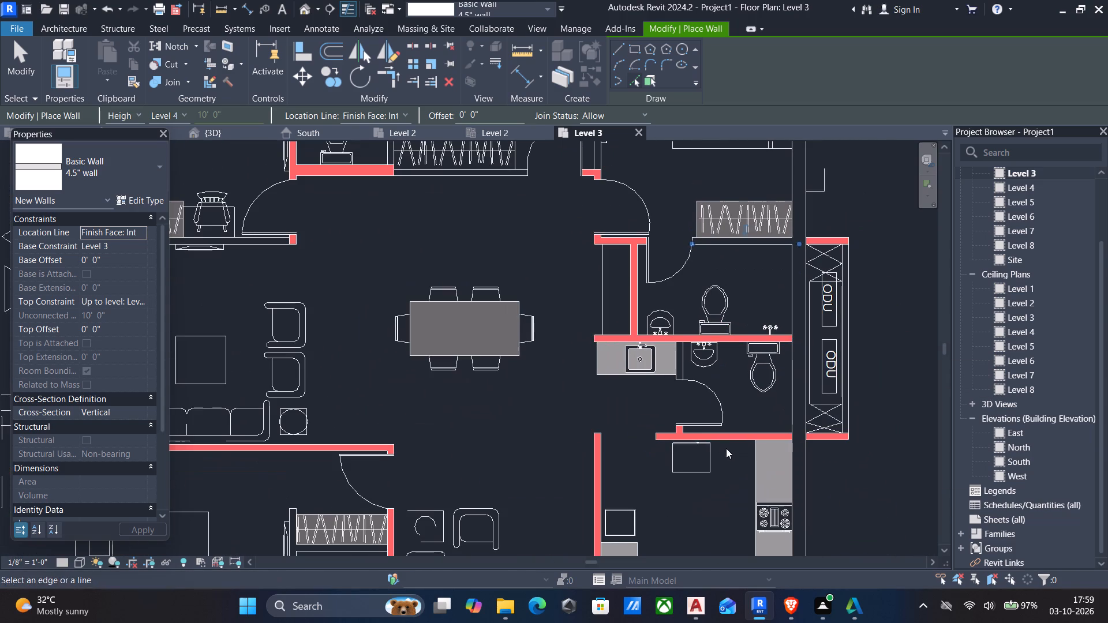
left_click(715, 438)
middle_click_drag(691, 455, 701, 352)
middle_click_drag(720, 485, 730, 401)
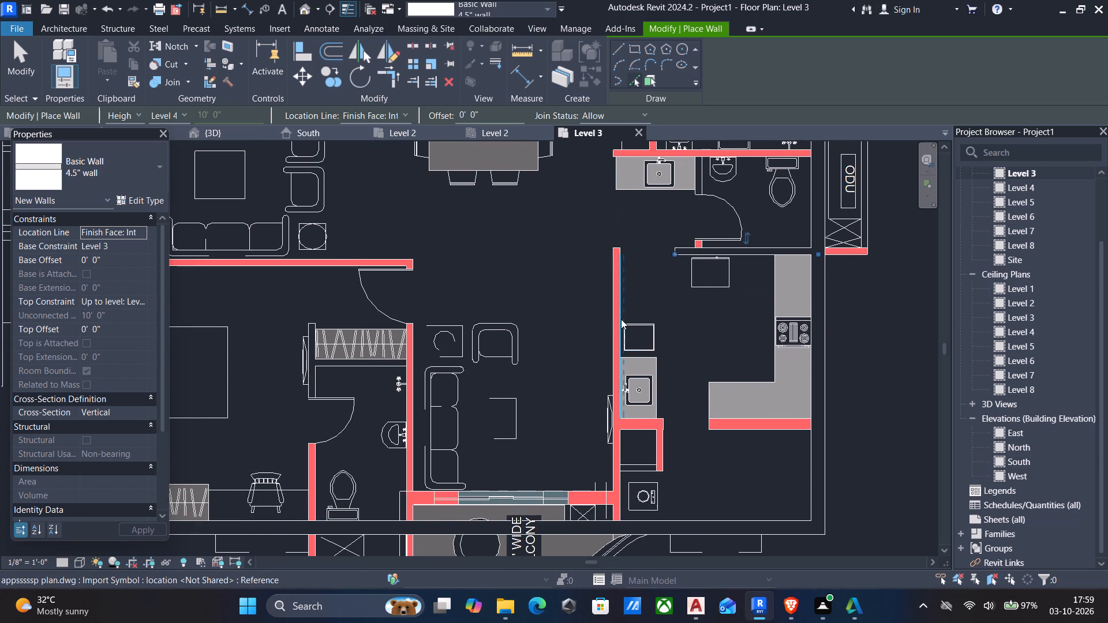
left_click(619, 321)
middle_click_drag(649, 346, 664, 317)
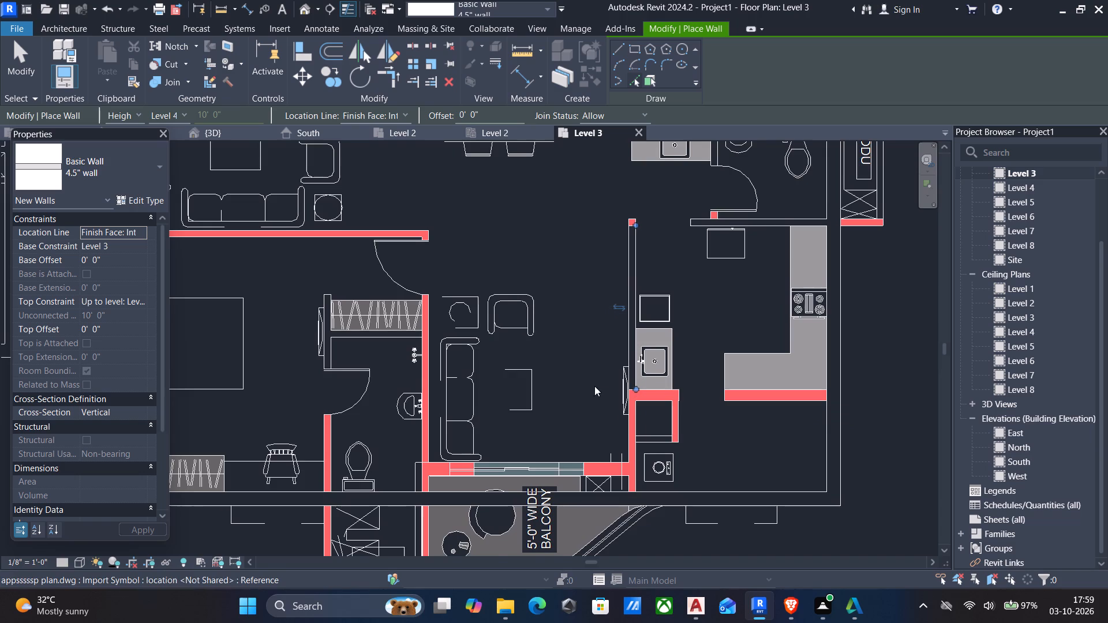
middle_click_drag(594, 386, 628, 396)
key("Escape")
scroll(614, 395, "down", 2)
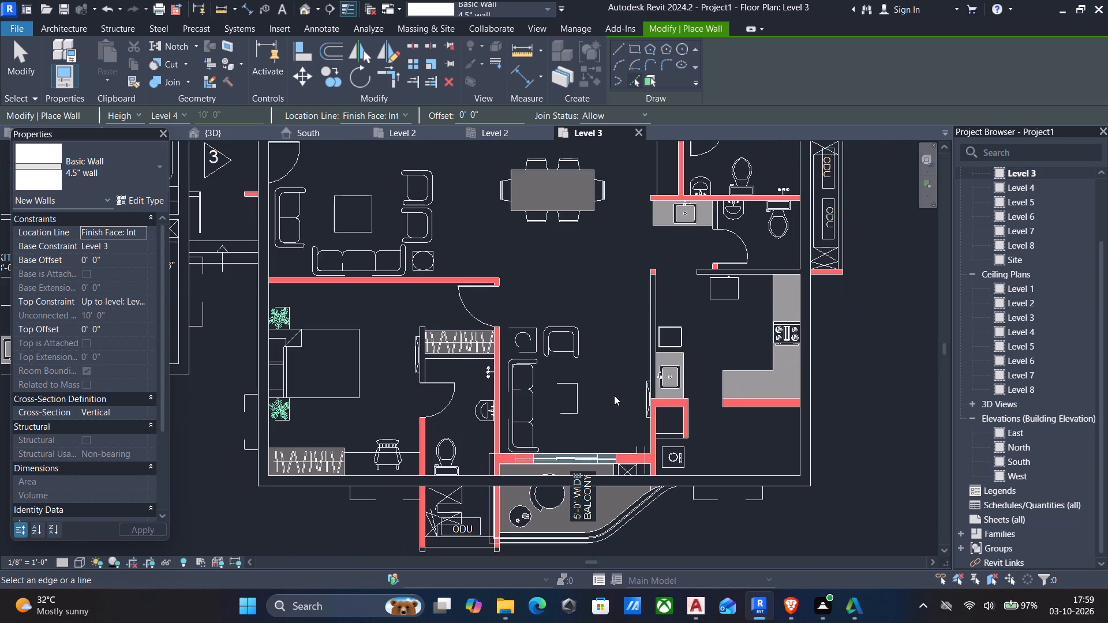
key("Escape")
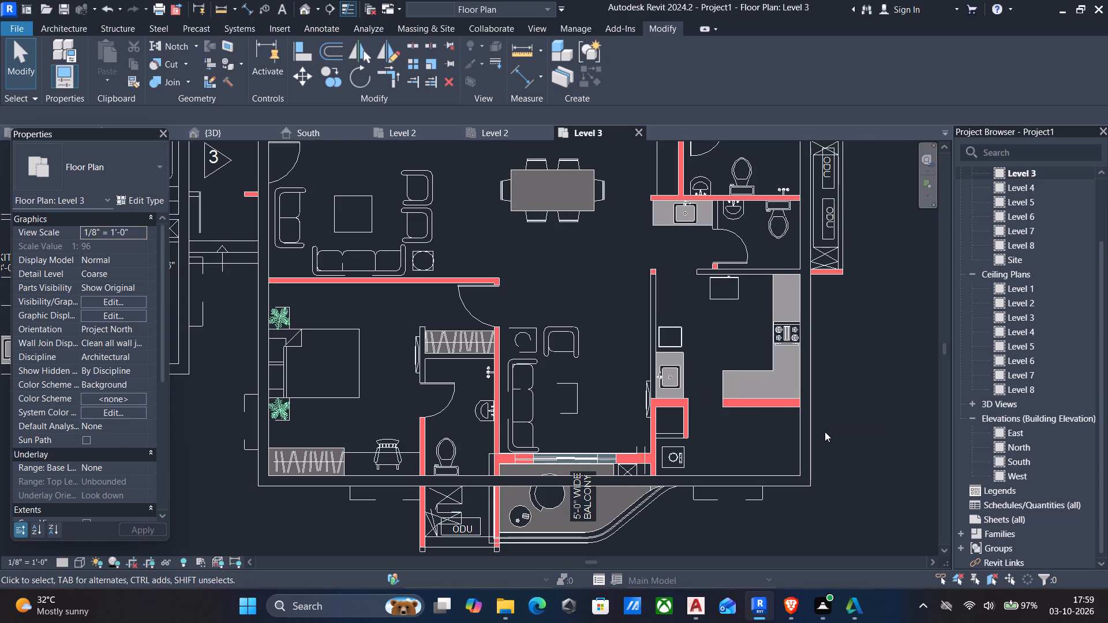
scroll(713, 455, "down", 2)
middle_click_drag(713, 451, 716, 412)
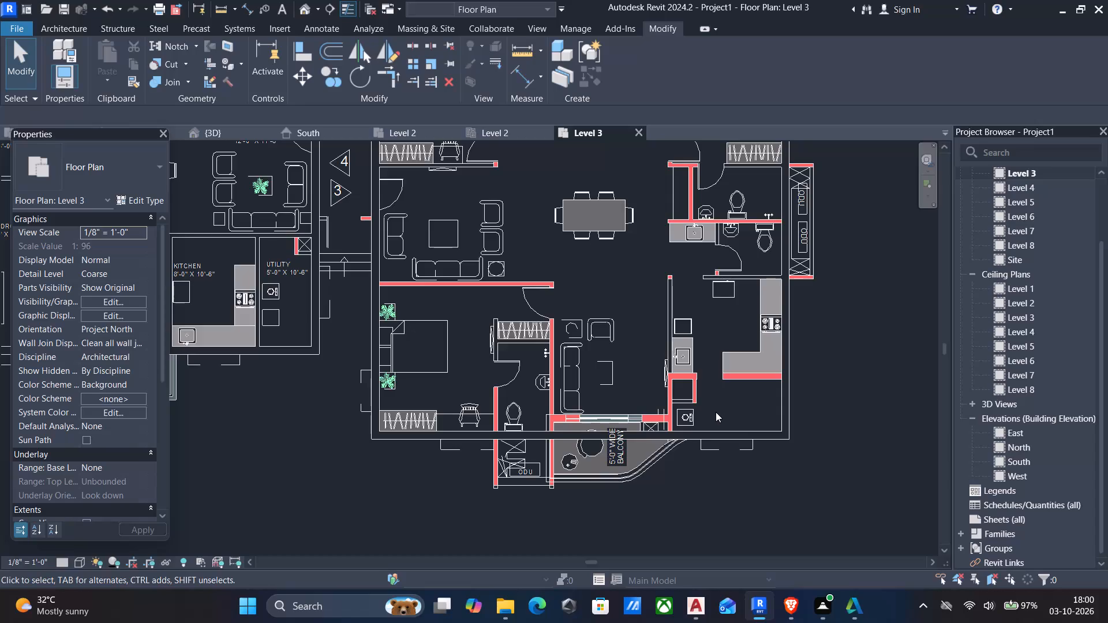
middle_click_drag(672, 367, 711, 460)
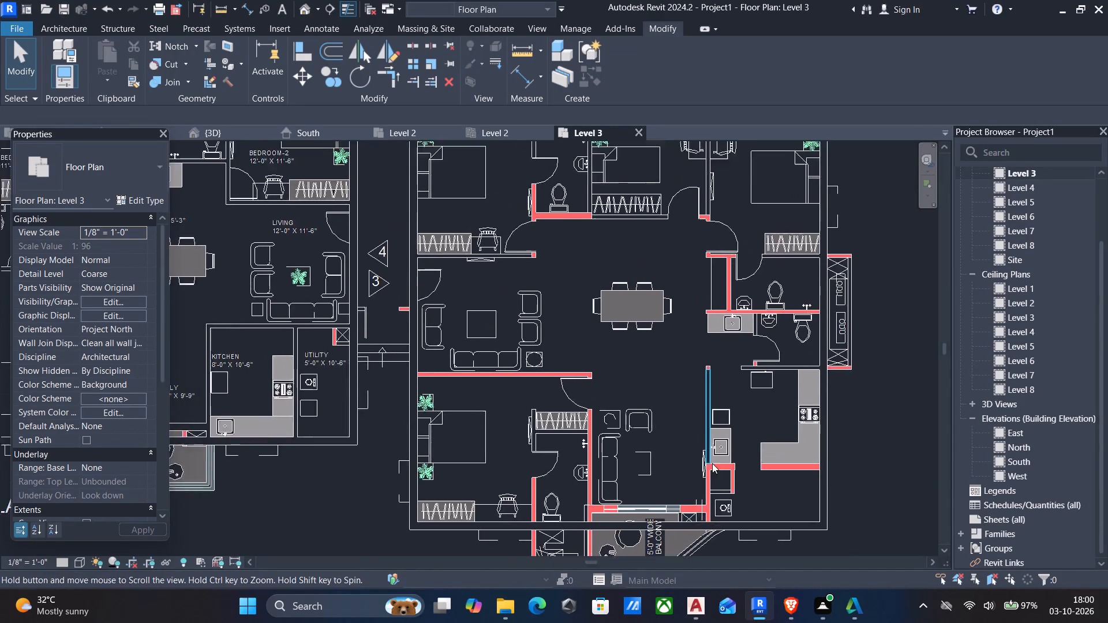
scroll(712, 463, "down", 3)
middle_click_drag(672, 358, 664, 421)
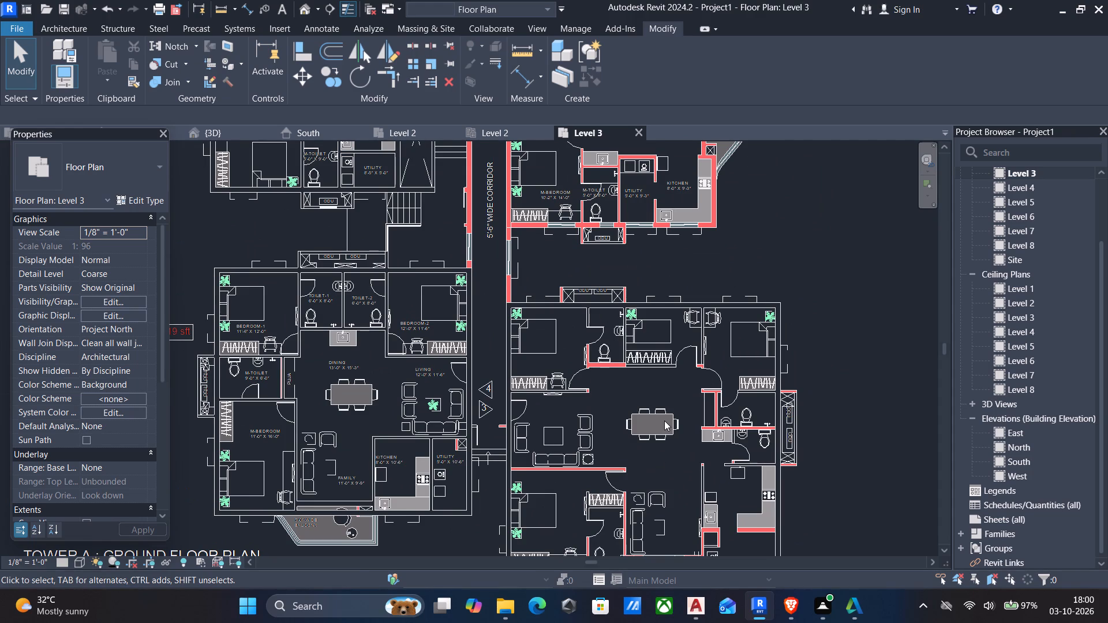
Place a 9" wall from the plan line along the south side of the northern toilet.
scroll(502, 344, "down", 1)
middle_click_drag(593, 384, 602, 312)
scroll(588, 278, "up", 2)
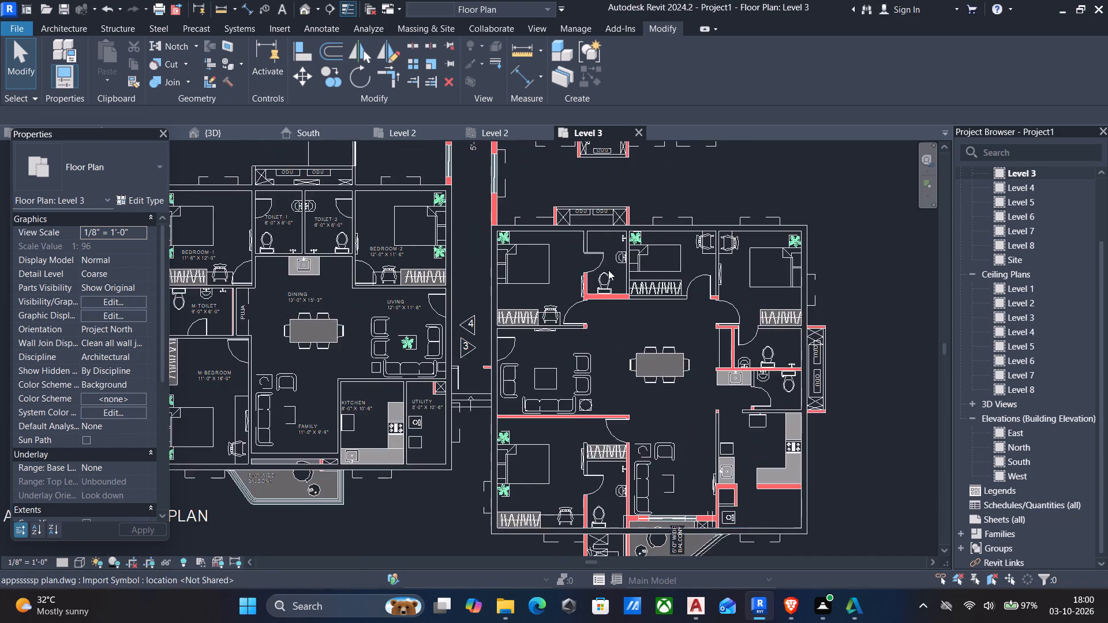
scroll(610, 272, "up", 5)
key("e")
key("Escape")
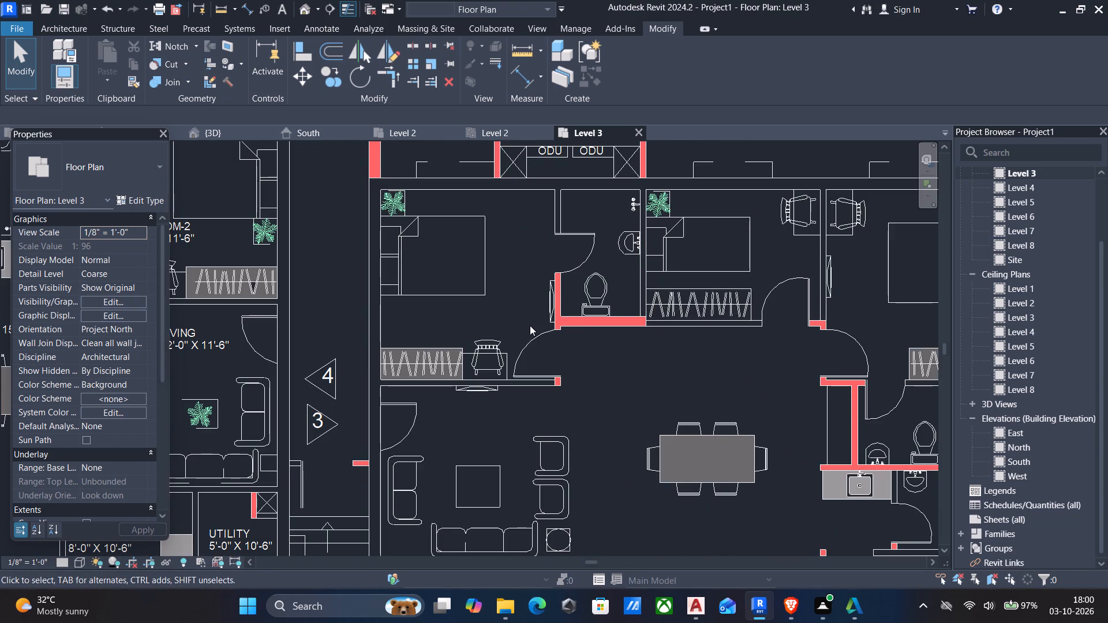
type("wa")
left_click(113, 172)
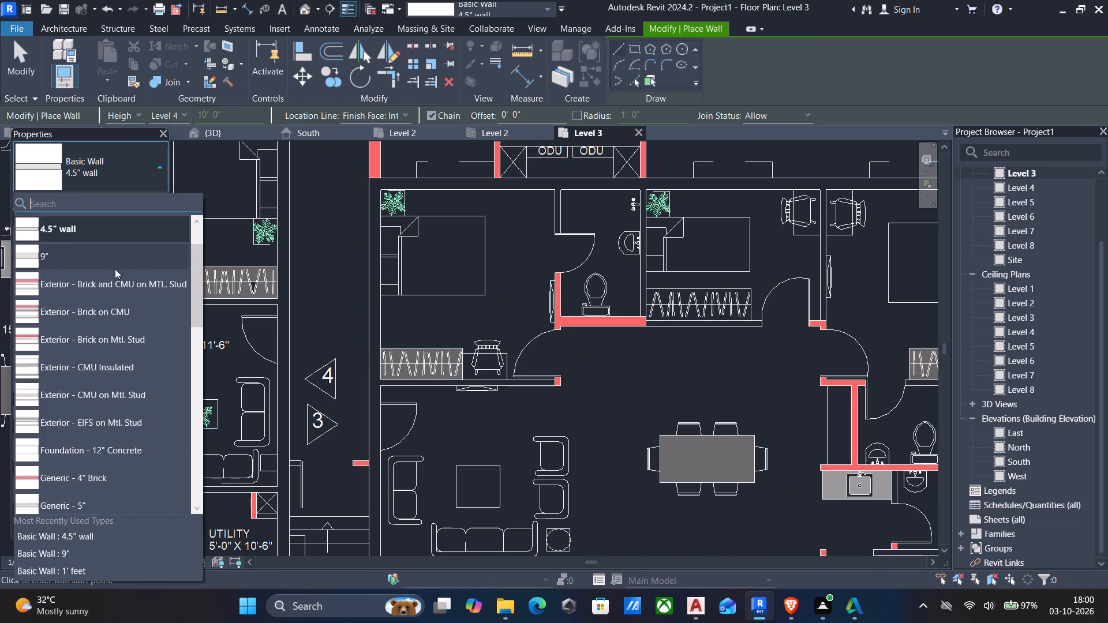
scroll(114, 271, "up", 4)
left_click_drag(92, 298, 105, 299)
scroll(637, 333, "up", 3)
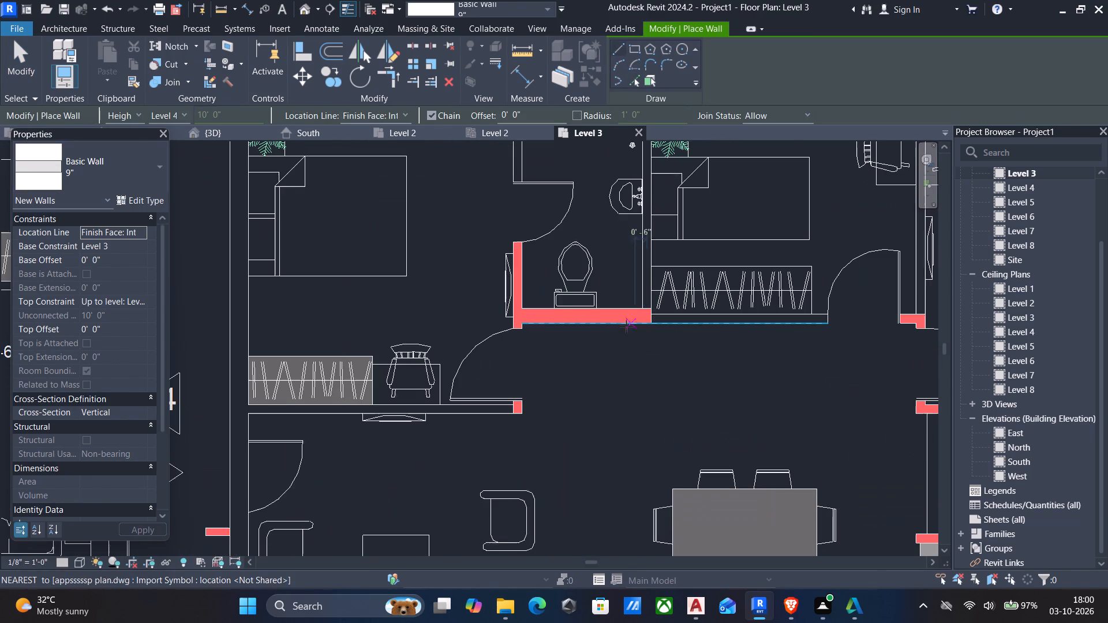
left_click(631, 78)
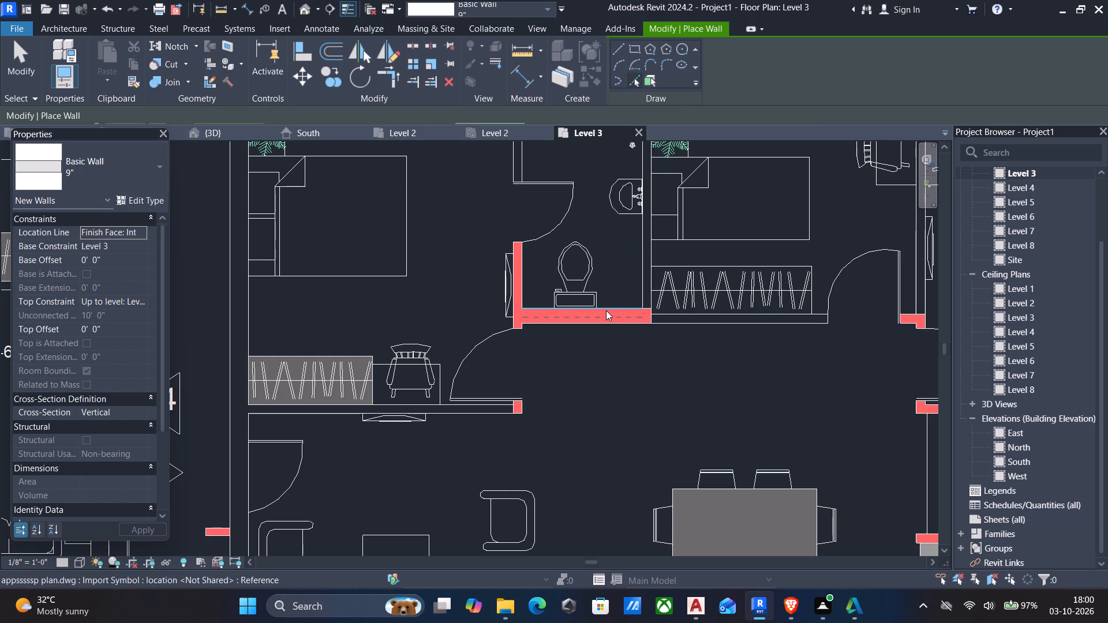
left_click(606, 313)
key("Escape")
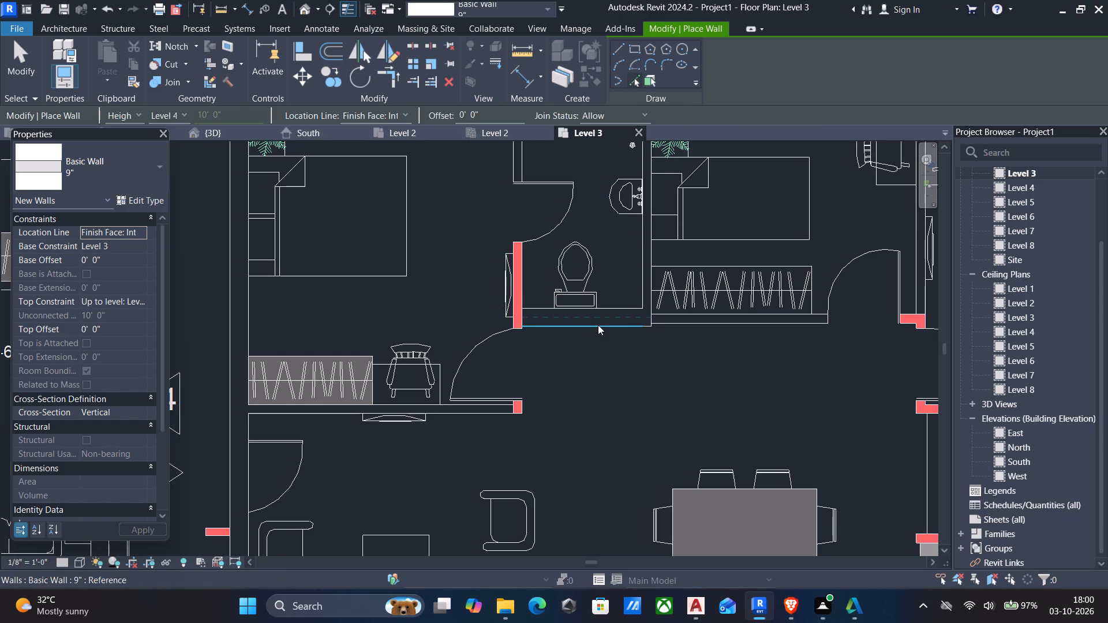
scroll(631, 331, "down", 3)
middle_click_drag(638, 345, 669, 402)
key("Escape")
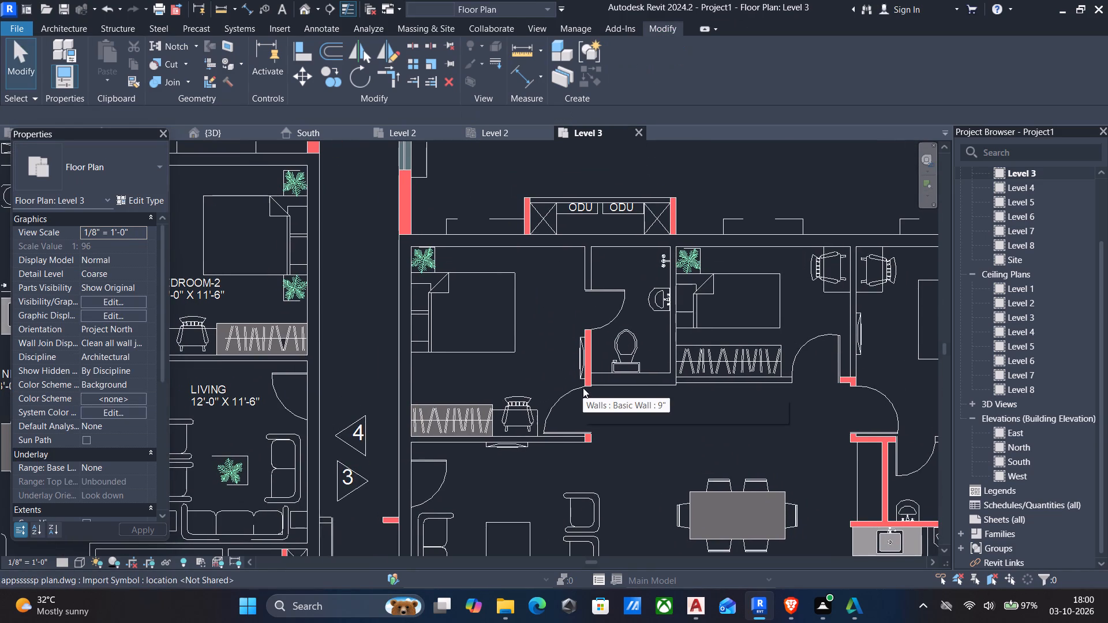
Trim the northern toilet's south and west walls to a corner, and the northeast bedroom's south and west walls to a corner.
type("tr")
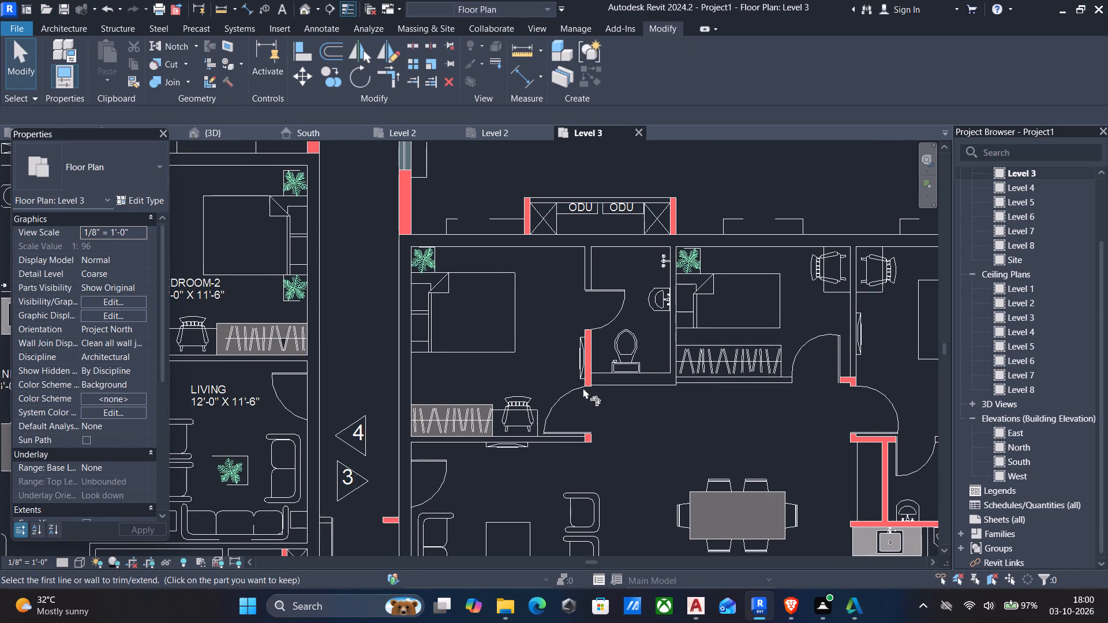
left_click(612, 377)
left_click(590, 270)
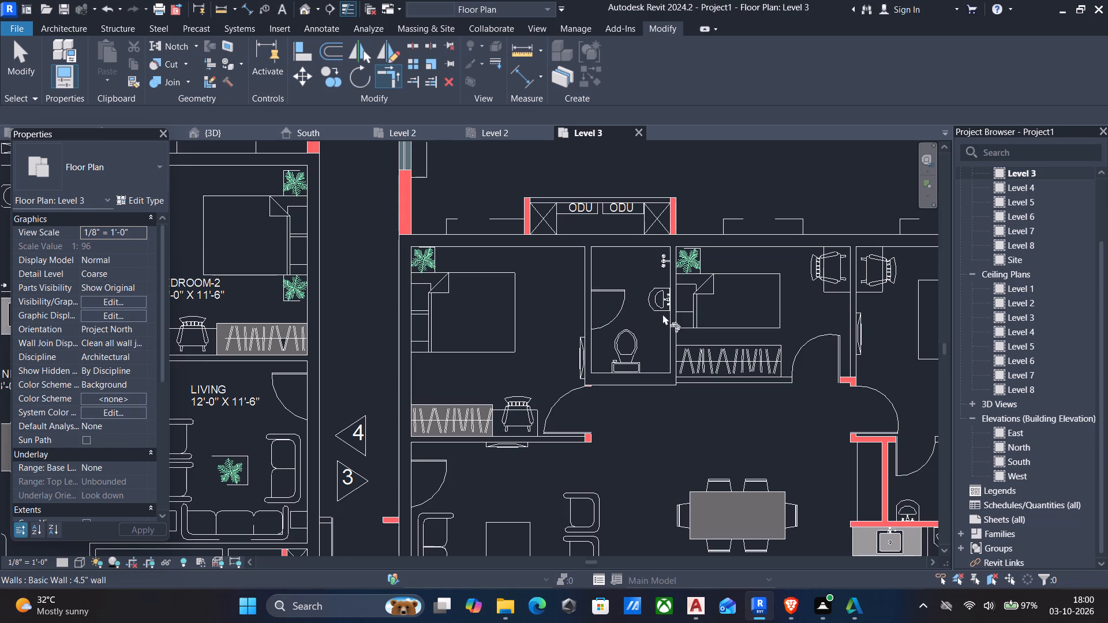
scroll(733, 343, "down", 2)
scroll(871, 411, "down", 1)
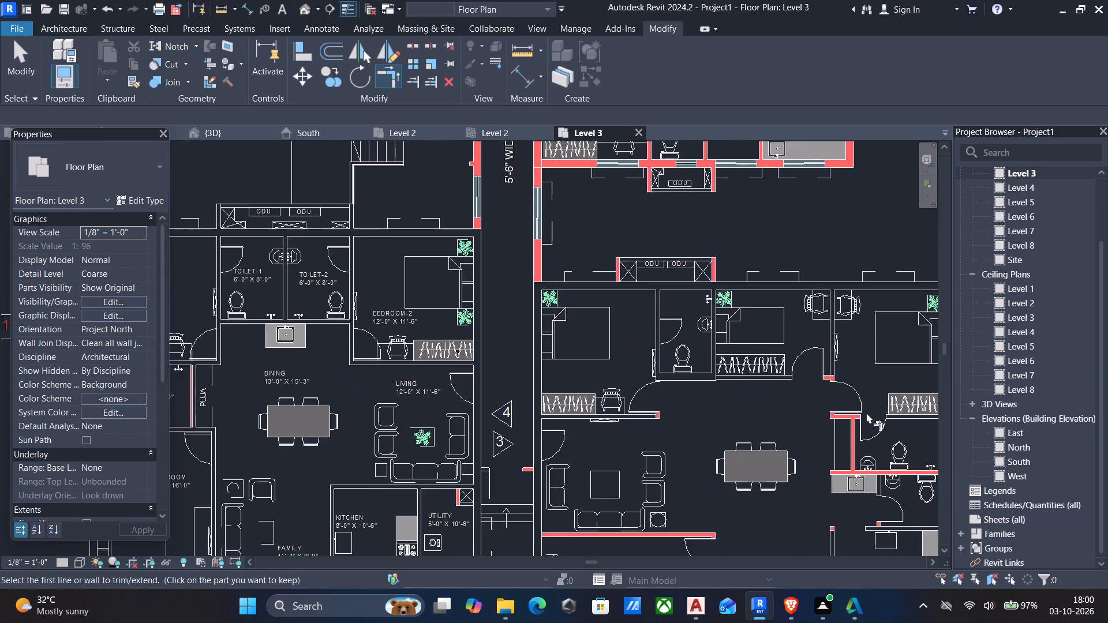
middle_click_drag(788, 410, 757, 408)
left_click(909, 412)
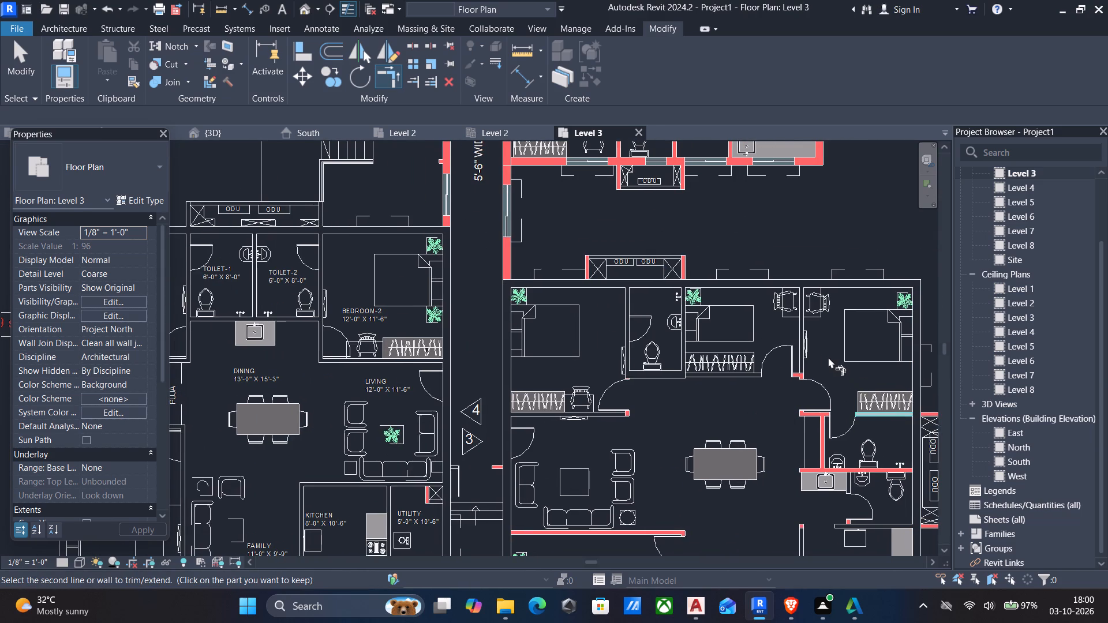
left_click(802, 359)
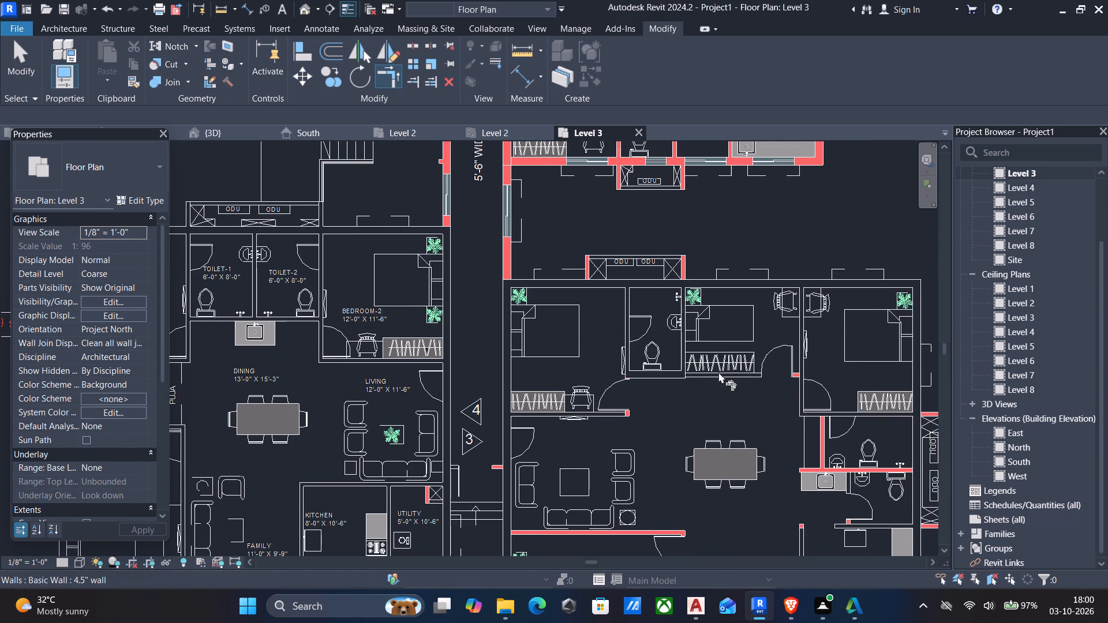
left_click(718, 372)
key("Escape")
key("Escape")
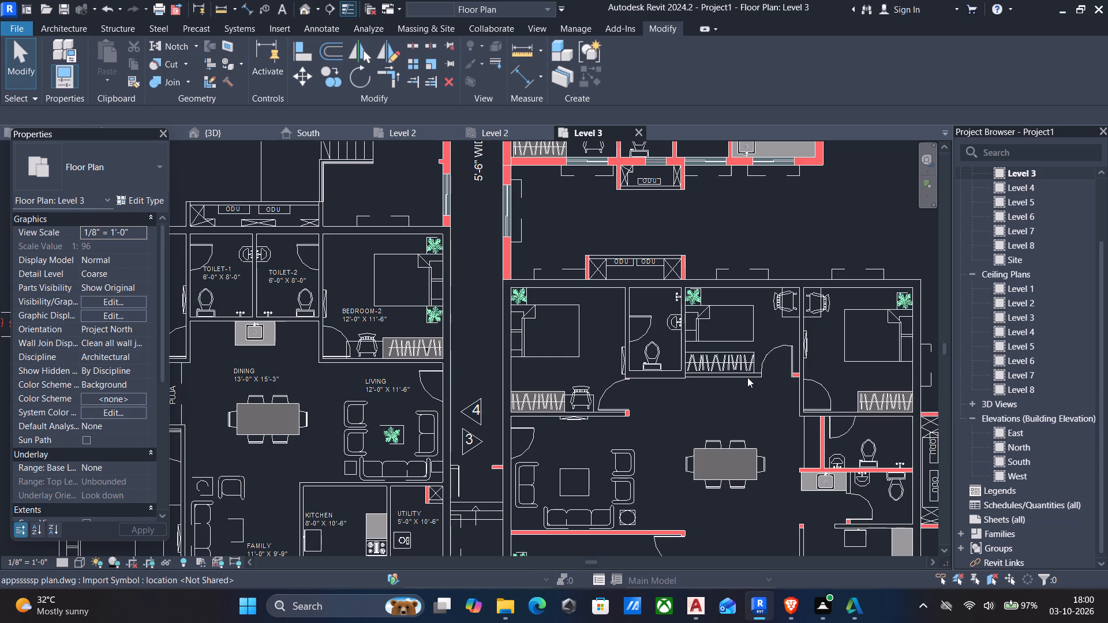
left_click(747, 377)
key("Escape")
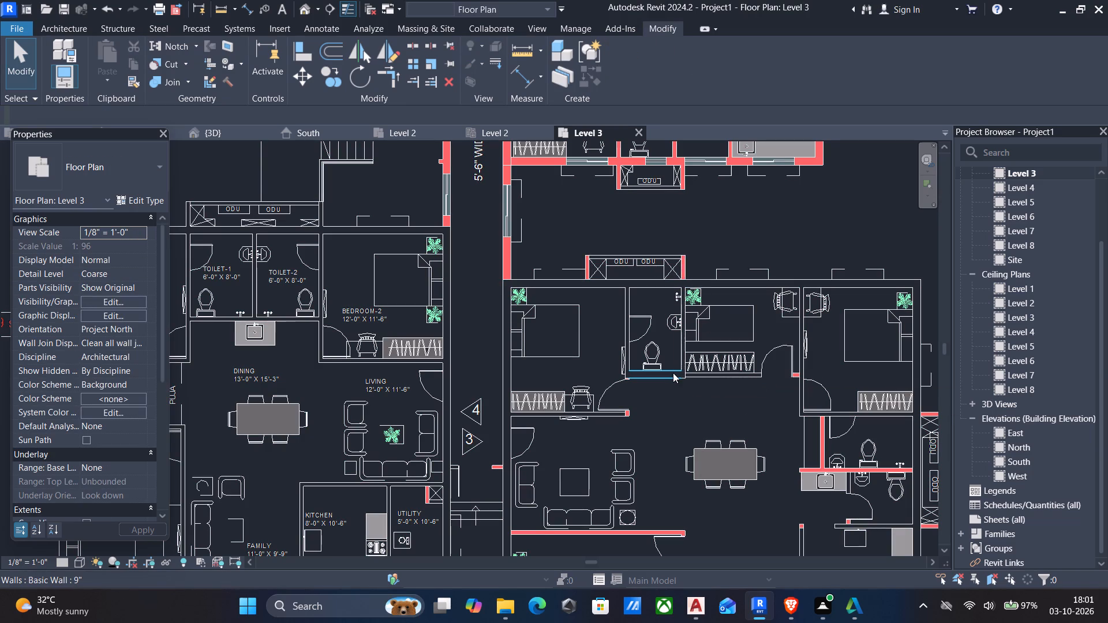
Place a 4.5" wall from the plan line along the south side of the middle bedroom's wardrobe.
type("wa")
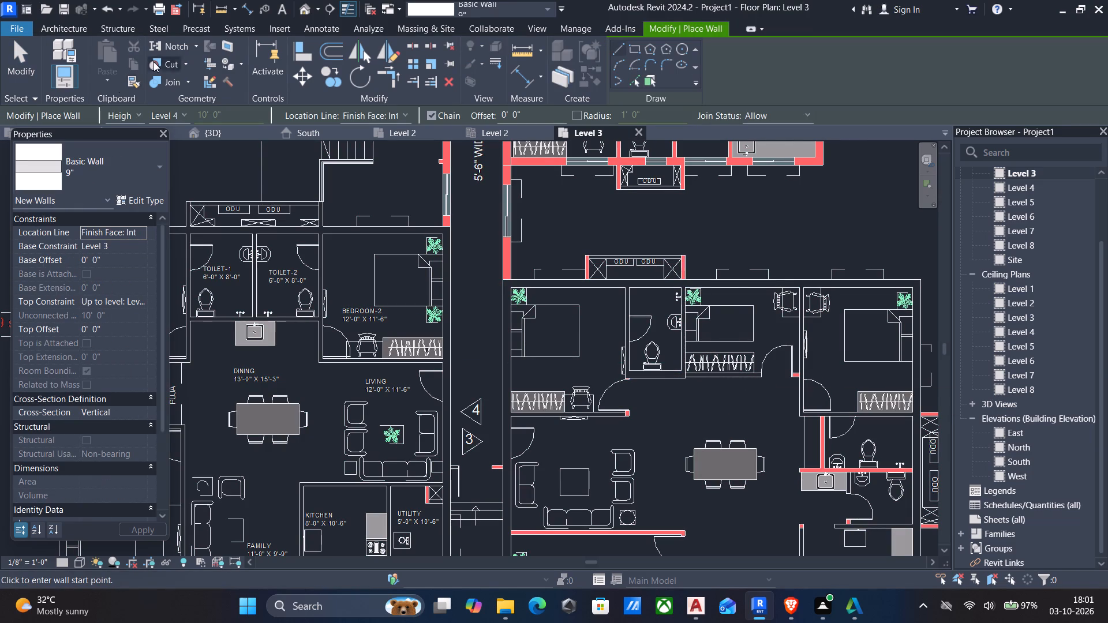
left_click(108, 175)
scroll(87, 272, "up", 4)
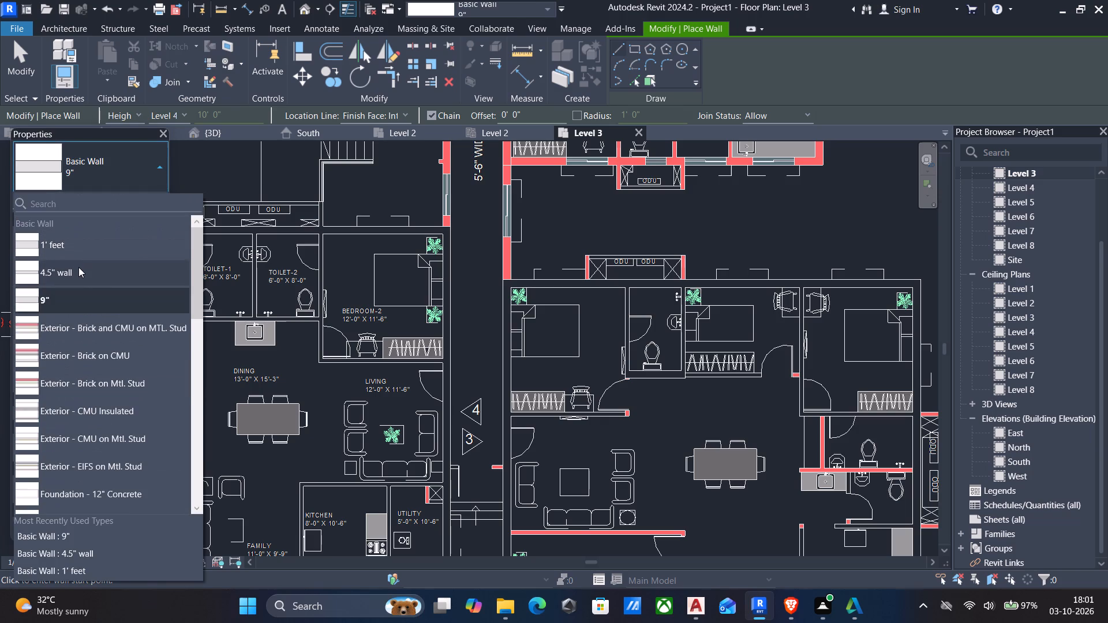
left_click(78, 267)
scroll(725, 363, "up", 5)
scroll(664, 396, "up", 1)
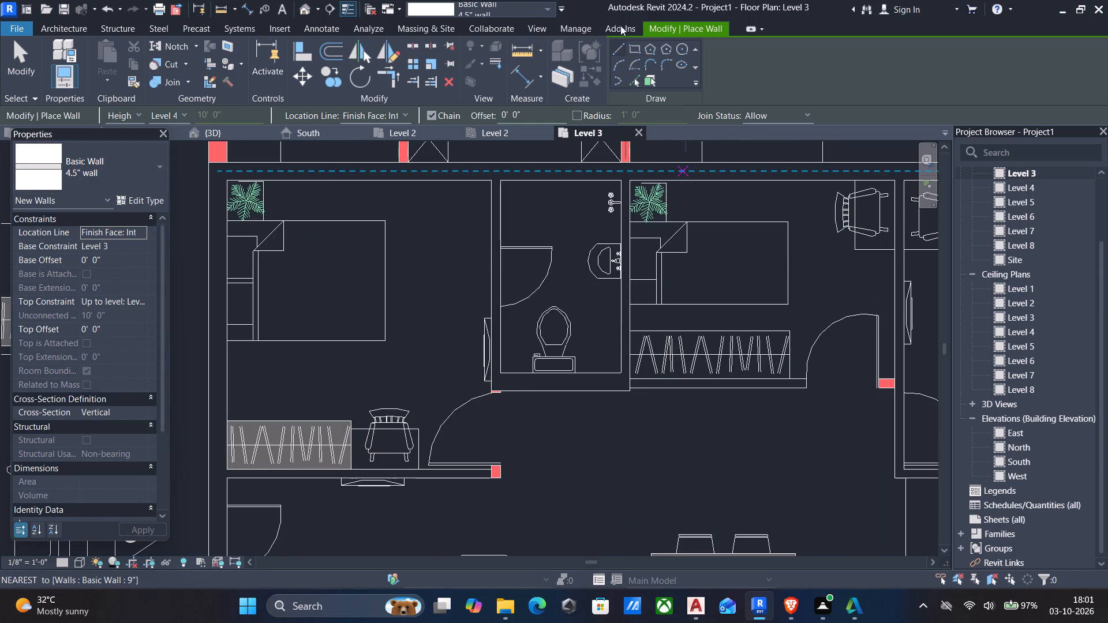
left_click(628, 79)
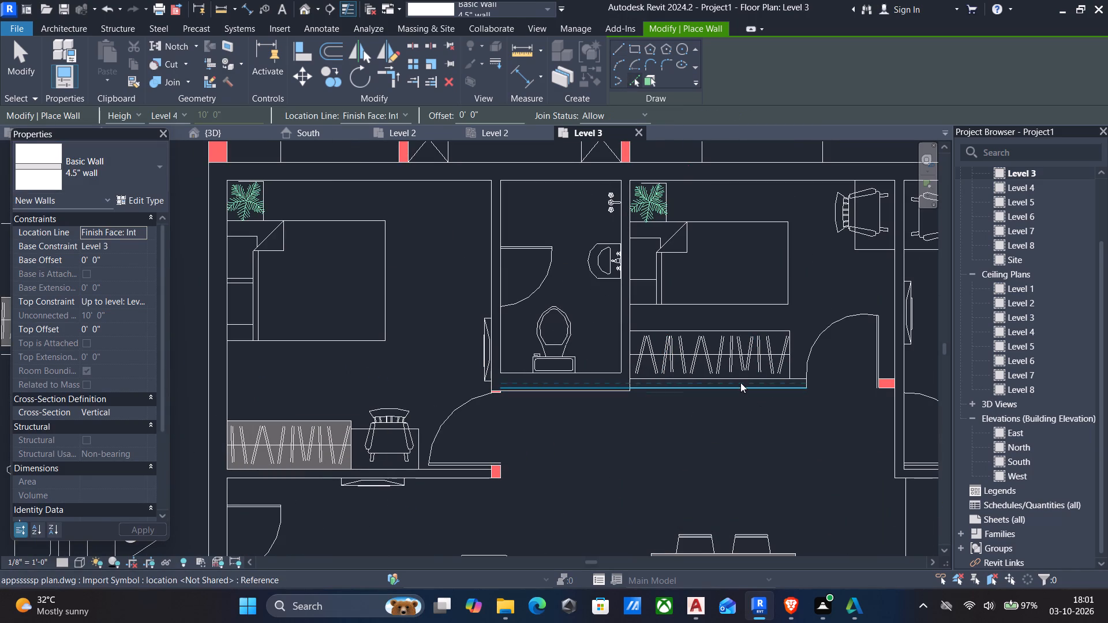
left_click(740, 382)
middle_click_drag(778, 393, 765, 397)
key("Escape")
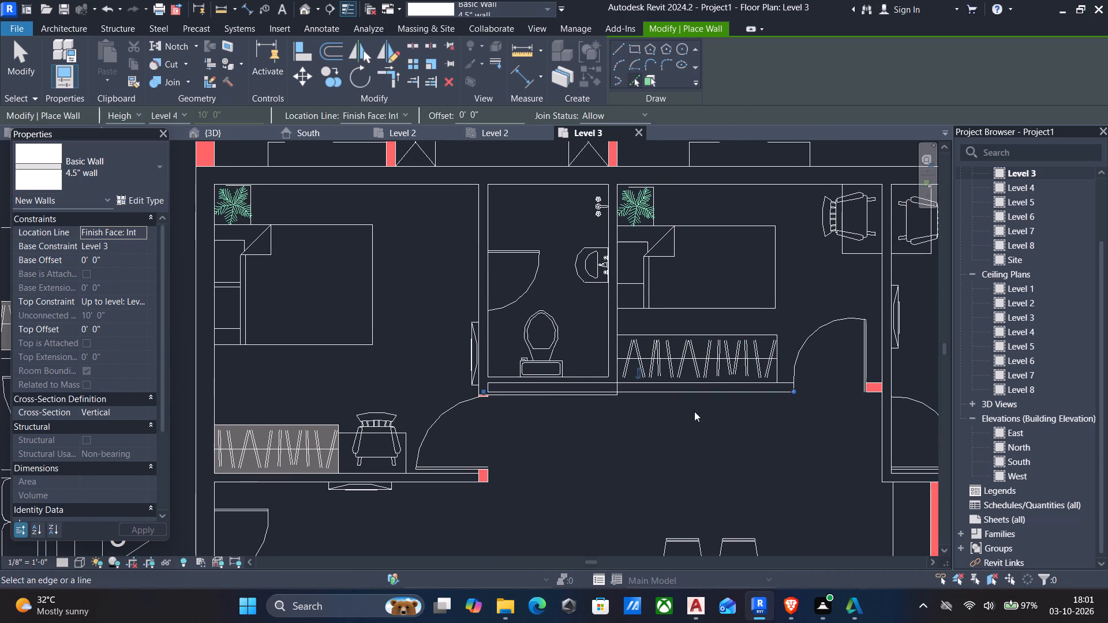
key("Escape")
Shorten the middle bedroom's south 4.5" wall so its west end stops at the toilet's east wall.
left_click(537, 385)
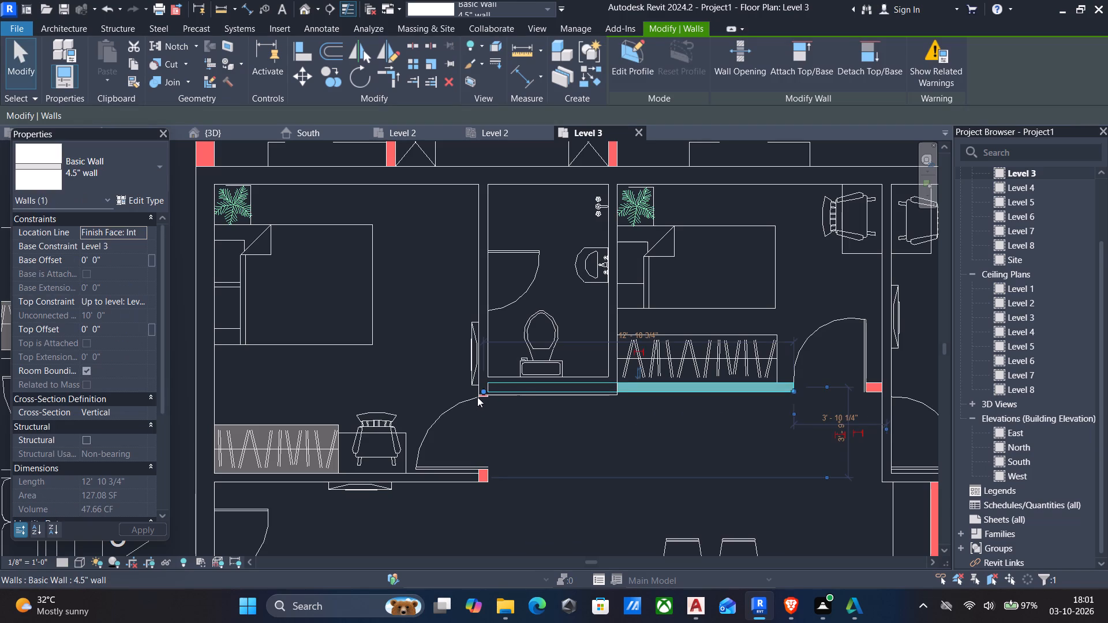
left_click_drag(481, 392, 618, 386)
key("Escape")
scroll(602, 391, "up", 3)
scroll(608, 384, "down", 1)
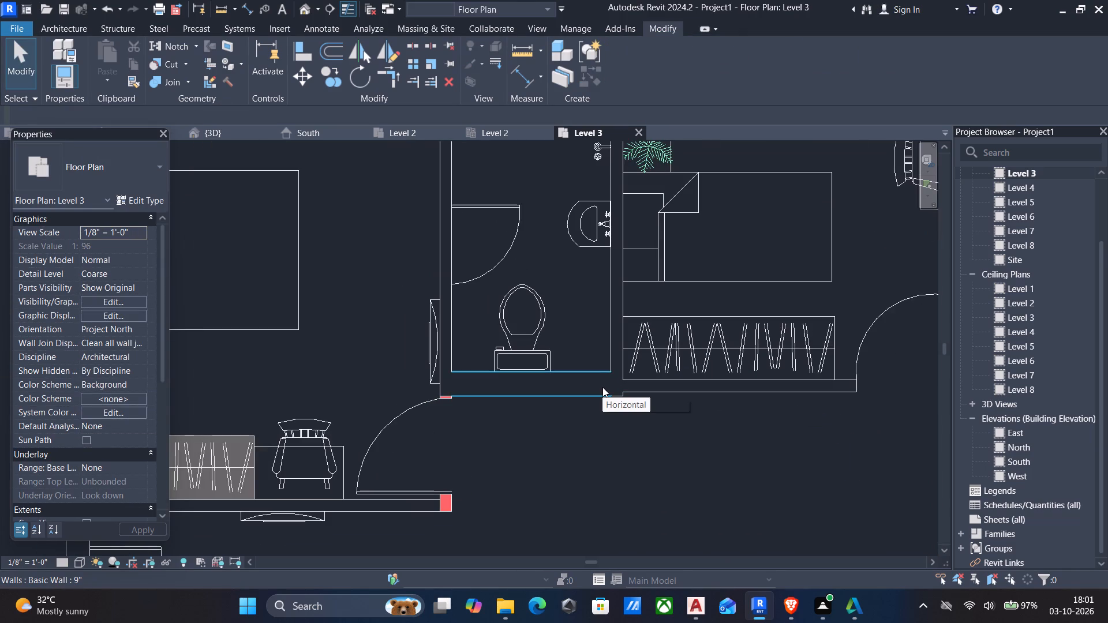
Align the south face of the middle bedroom's 4.5" wall with the south face of the toilet's 9" wall.
type("al")
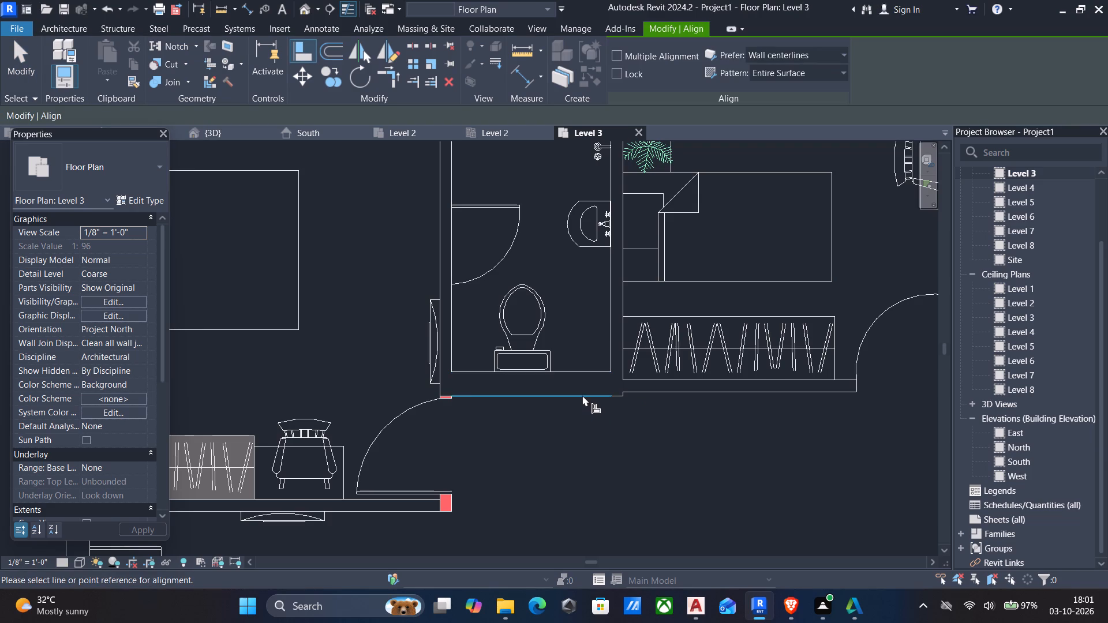
left_click(582, 395)
left_click(660, 394)
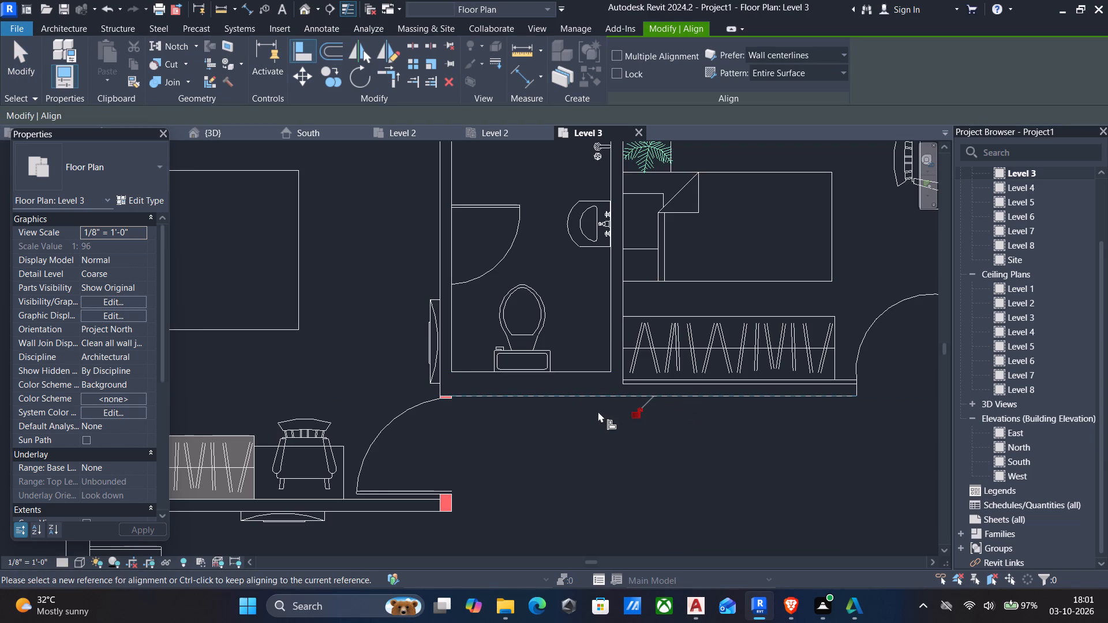
key("Escape")
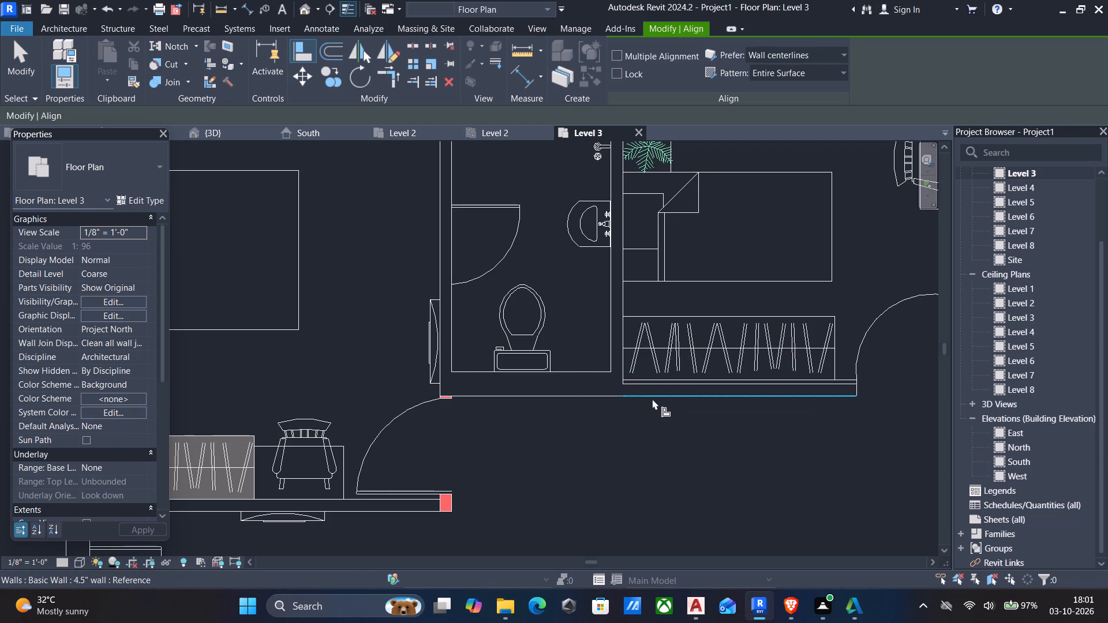
scroll(643, 378, "down", 3)
middle_click_drag(647, 386, 499, 390)
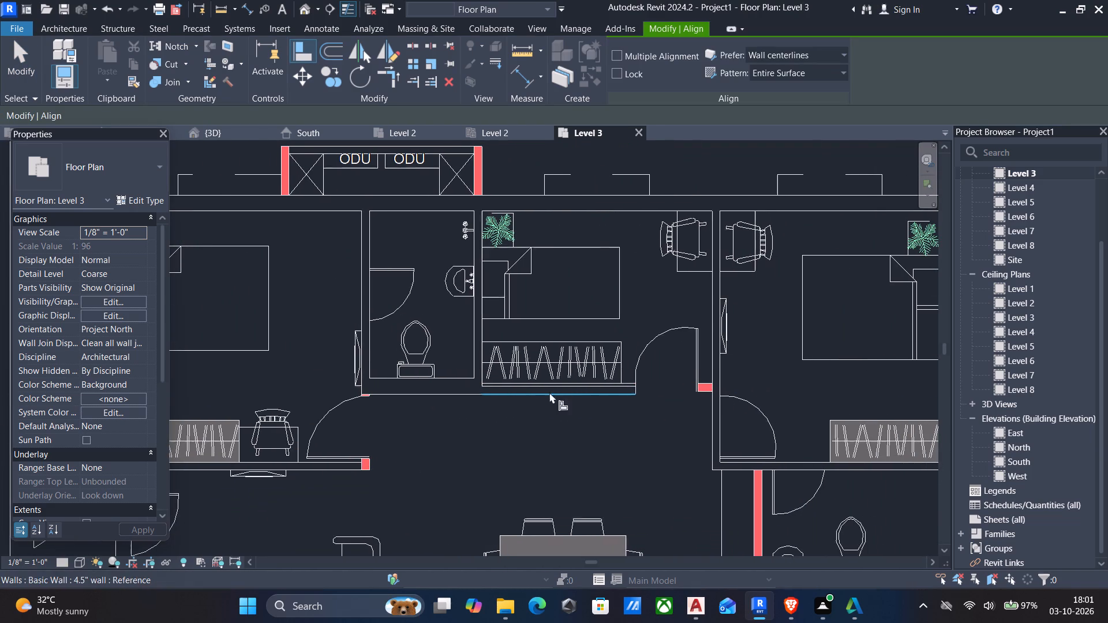
scroll(572, 369, "up", 3)
key("Escape")
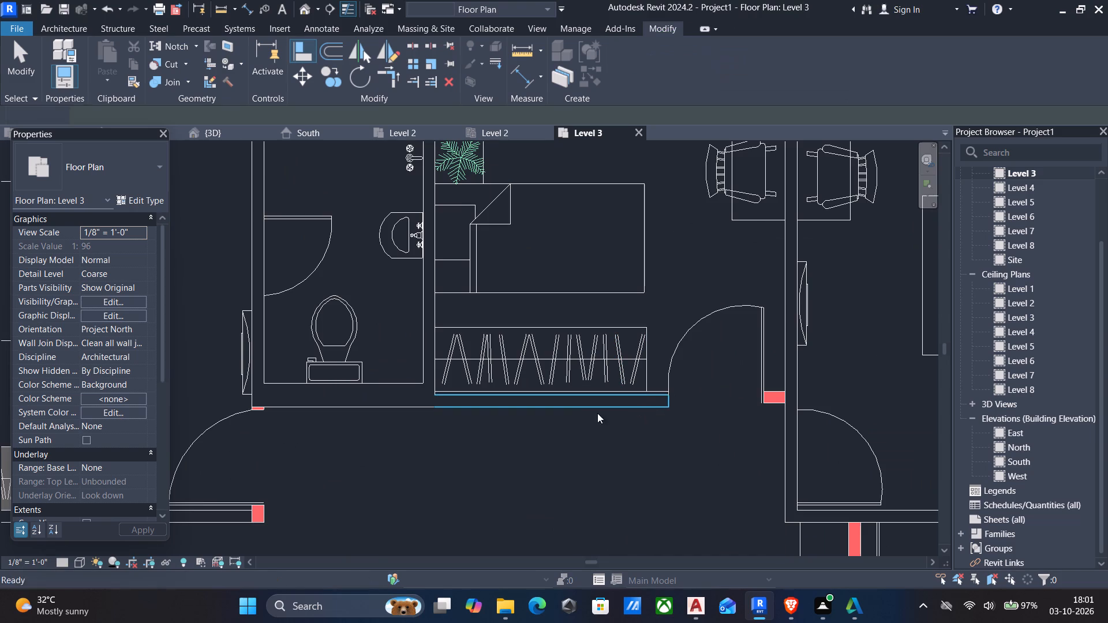
Nudge the middle bedroom's south 4.5" wall slightly north onto the plan lines.
left_click(583, 407)
key("Up")
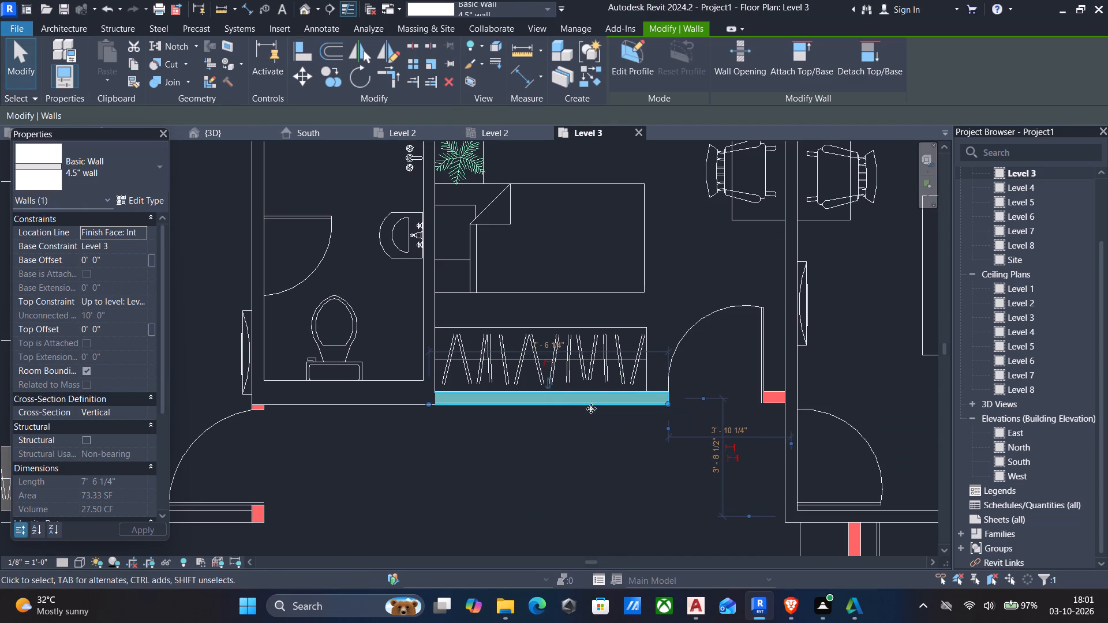
scroll(563, 406, "up", 5)
key("Up")
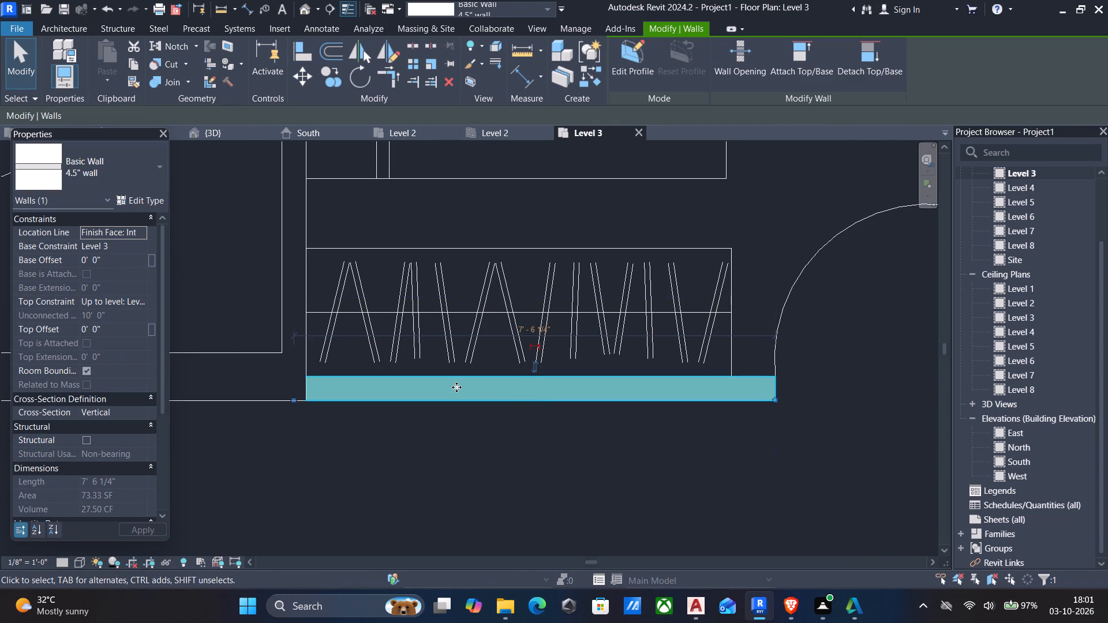
key("Escape")
scroll(496, 423, "down", 3)
middle_click_drag(560, 436, 544, 433)
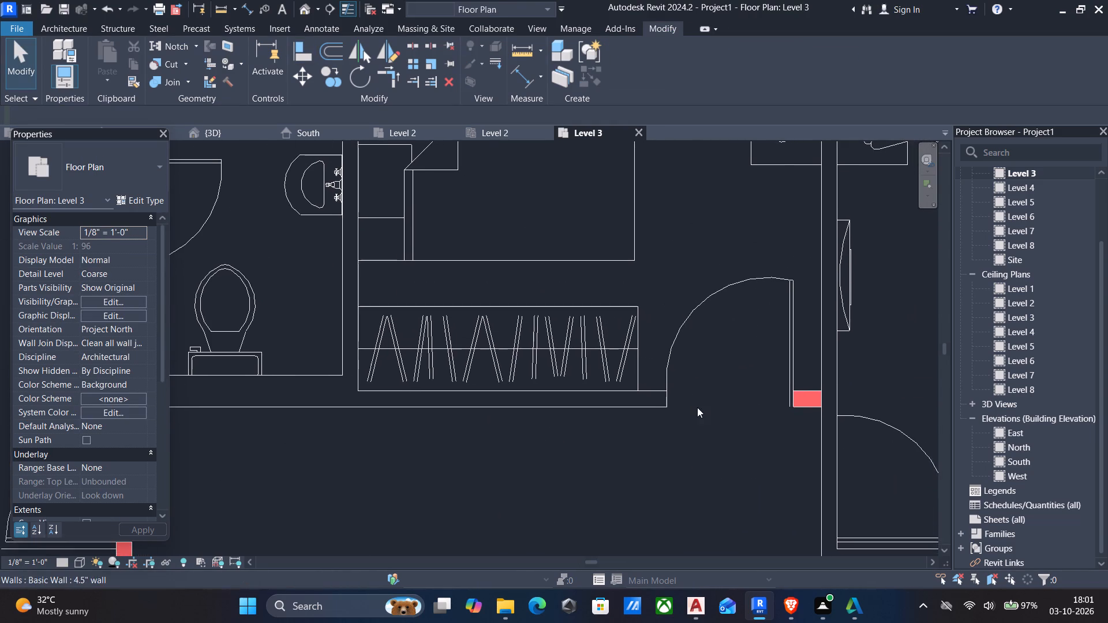
Extend the middle bedroom's south wall east across the door opening to the wall between the middle and northeast bedrooms.
scroll(707, 414, "down", 2)
middle_click_drag(723, 424, 702, 406)
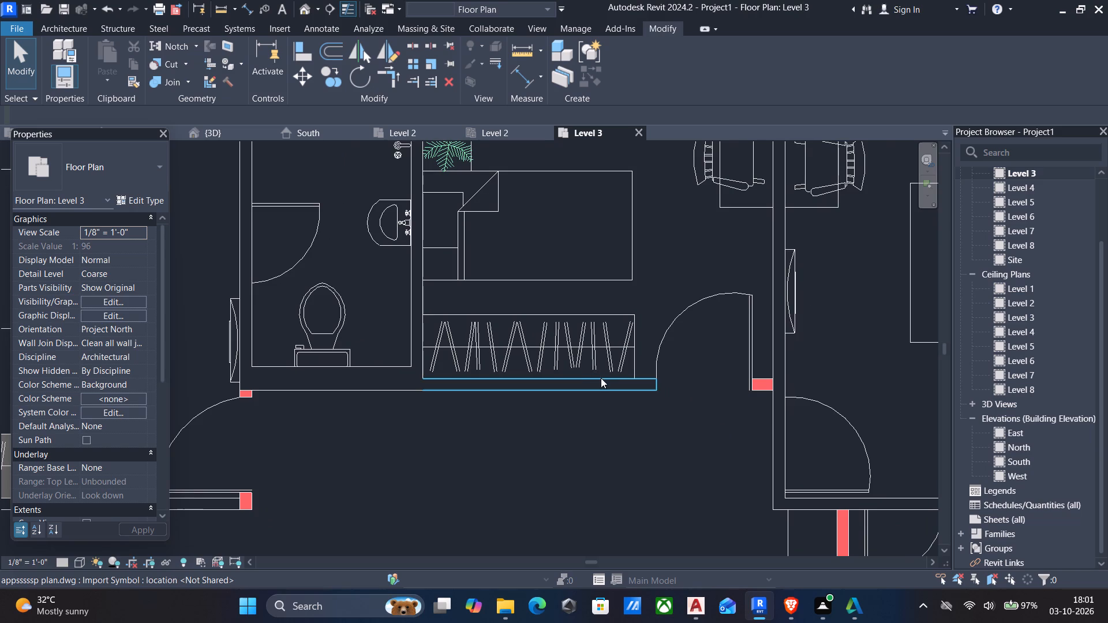
left_click(601, 378)
left_click_drag(657, 387, 687, 388)
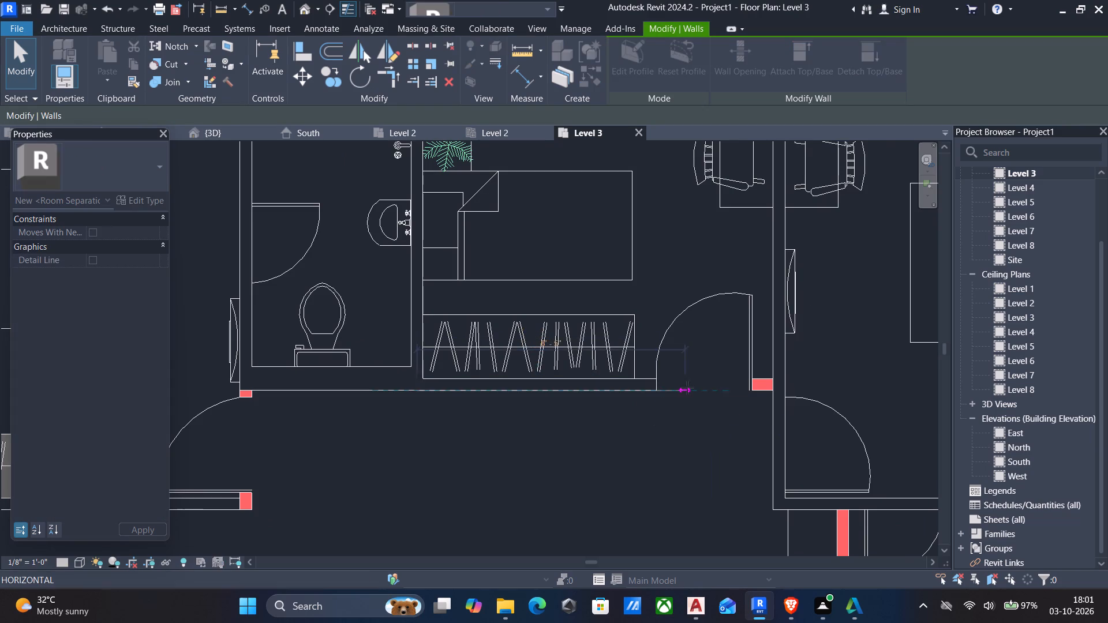
left_click_drag(687, 388, 770, 393)
key("Escape")
Trim the northwest bedroom's south 4.5" wall and the adjacent toilet's west wall so they meet in a corner across the door opening.
scroll(769, 410, "down", 4)
middle_click_drag(769, 429, 773, 388)
middle_click_drag(781, 418, 781, 398)
scroll(669, 343, "down", 2)
middle_click_drag(669, 343, 702, 330)
scroll(531, 374, "up", 3)
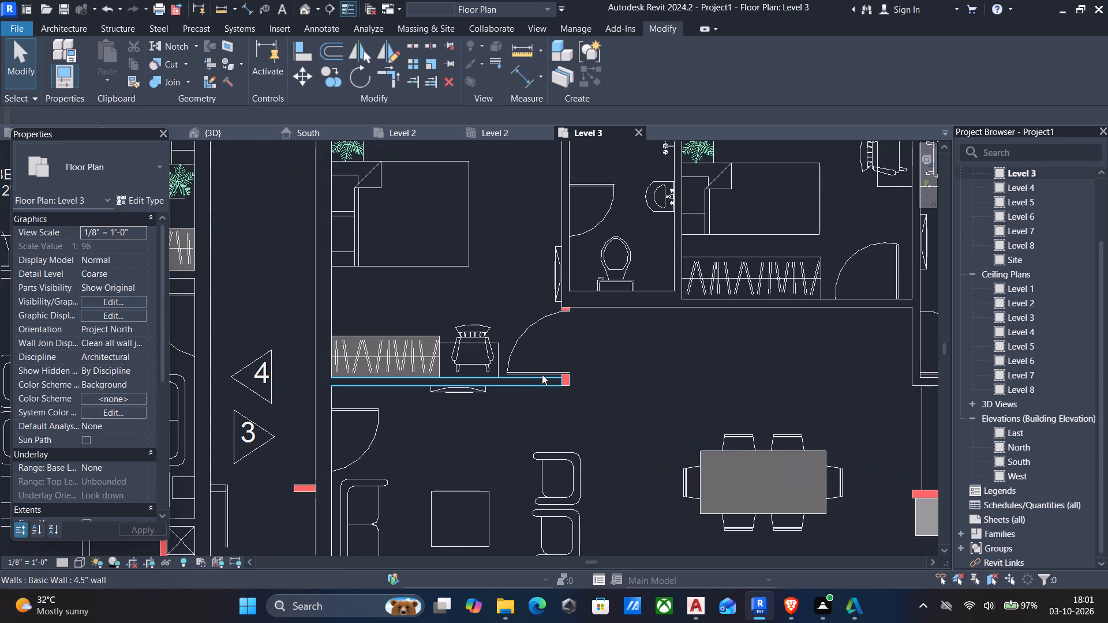
key("Escape")
left_click(536, 380)
scroll(524, 385, "up", 4)
key("Escape")
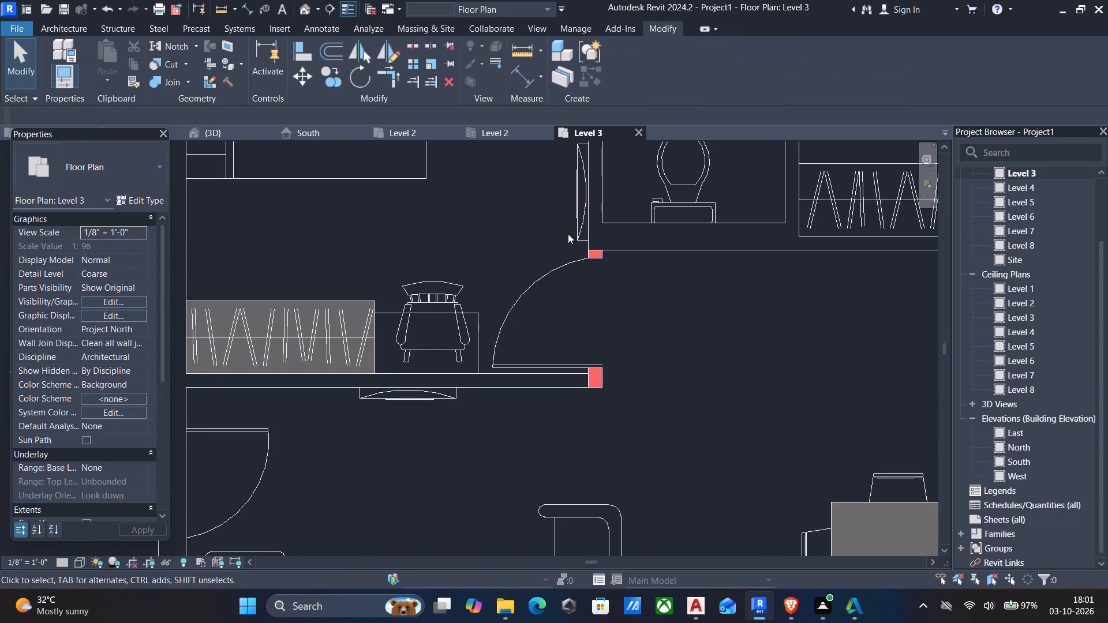
type("tr")
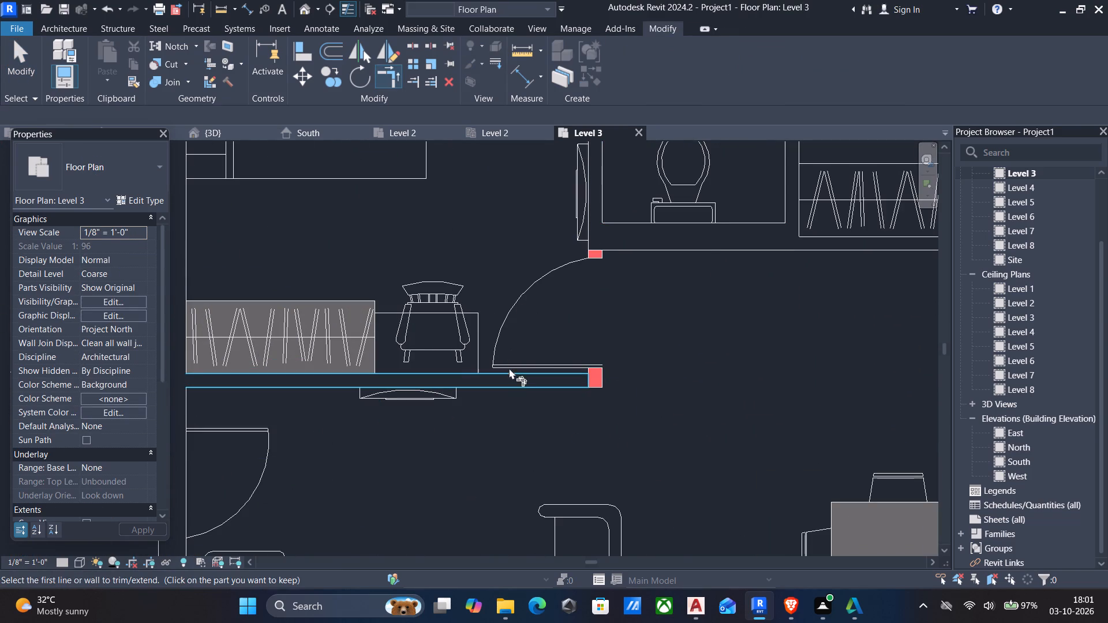
left_click(509, 372)
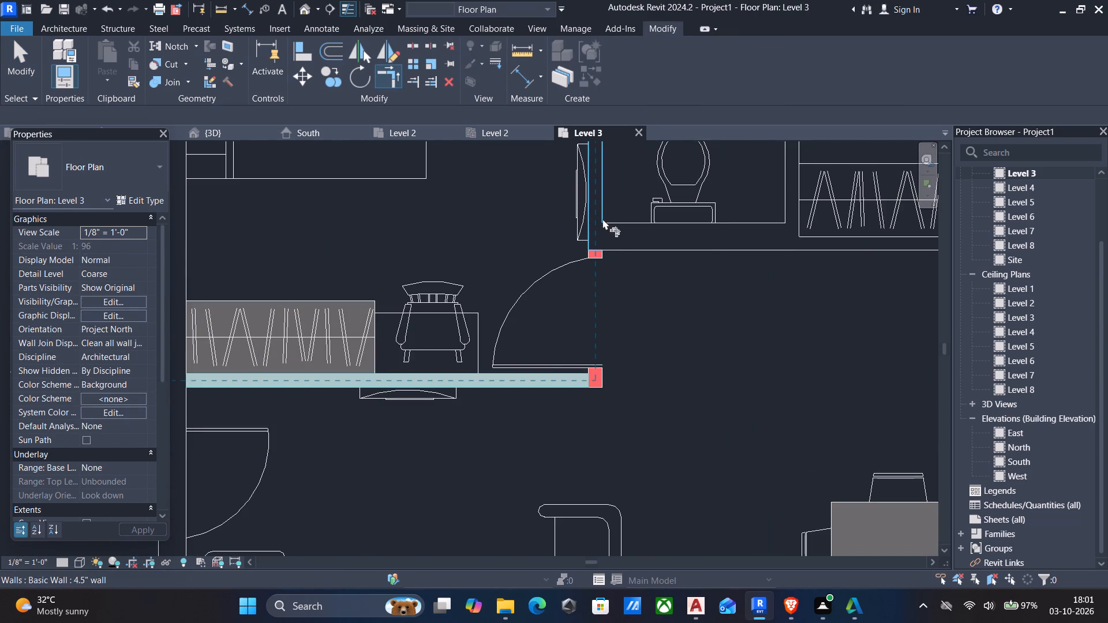
left_click(599, 221)
Review the Level 3 plan across the neighbouring apartments for wall lines that still need modelling.
scroll(581, 265, "down", 3)
middle_click_drag(581, 298, 586, 288)
scroll(575, 332, "down", 3)
middle_click_drag(555, 379, 568, 324)
scroll(568, 323, "up", 1)
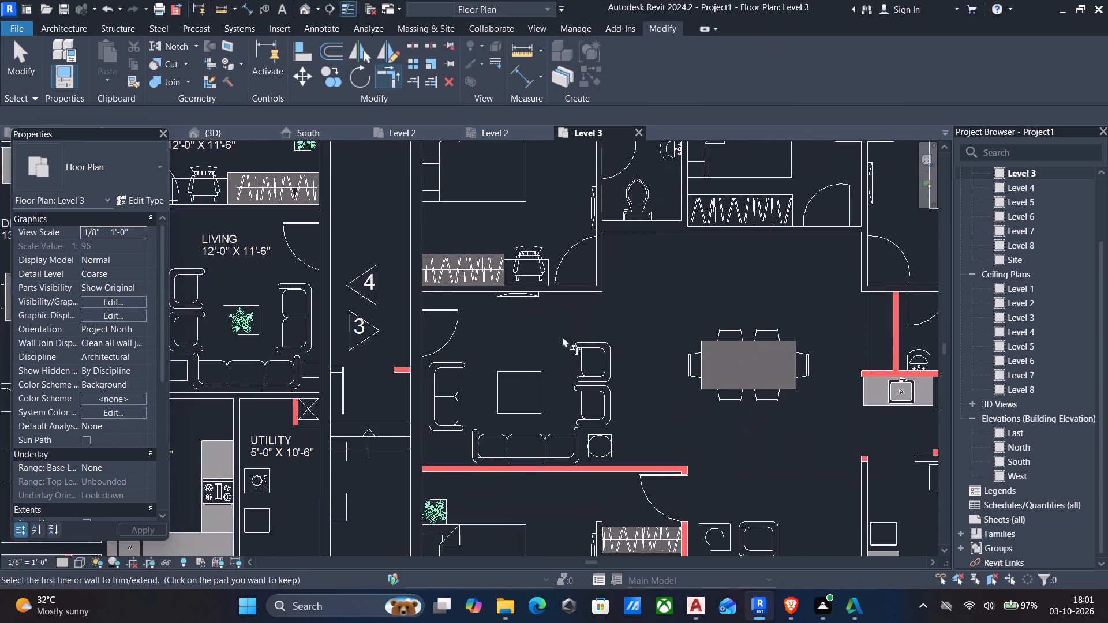
scroll(563, 360, "down", 3)
middle_click_drag(570, 413, 566, 316)
scroll(666, 359, "down", 1)
middle_click_drag(660, 360, 635, 365)
scroll(635, 365, "down", 1)
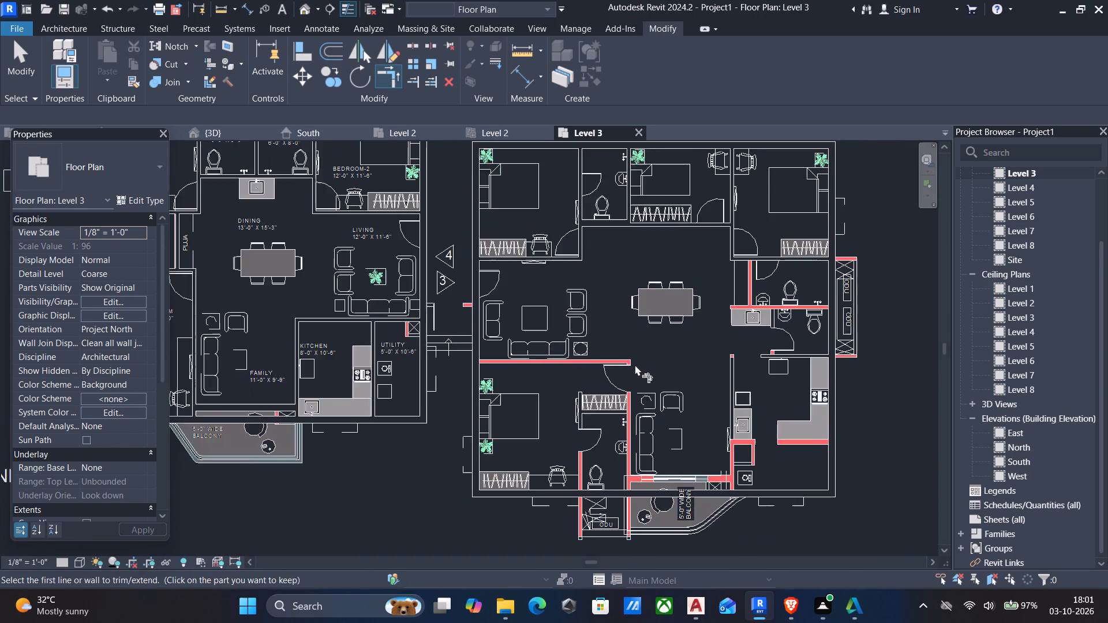
scroll(633, 362, "down", 6)
middle_click_drag(637, 336, 636, 455)
scroll(636, 455, "down", 3)
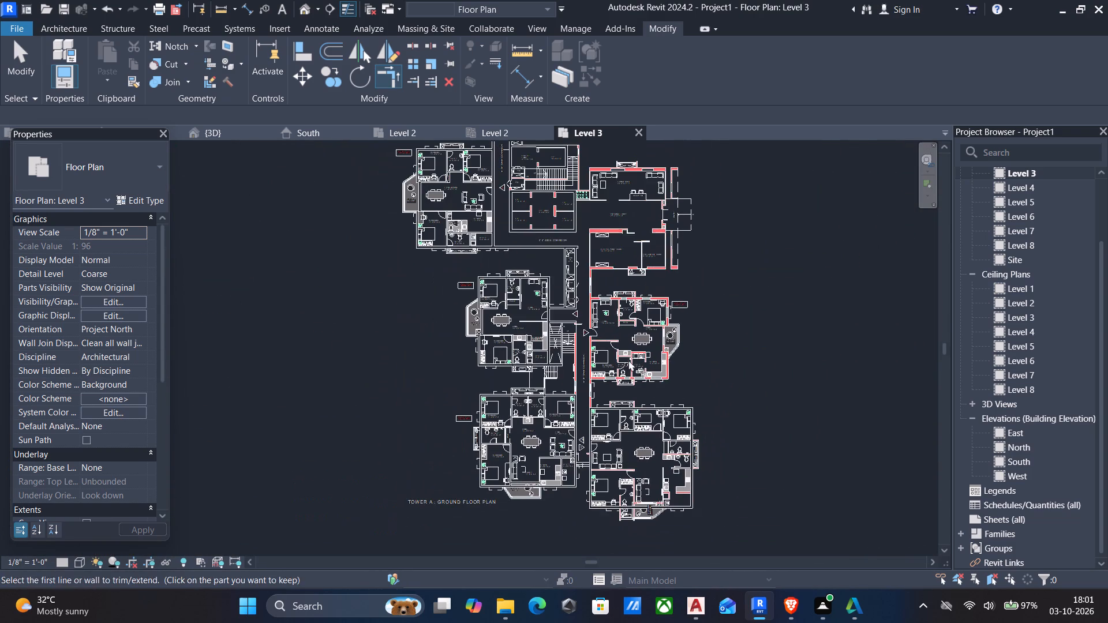
middle_click_drag(630, 339, 627, 448)
scroll(627, 456, "down", 3)
middle_click_drag(611, 444, 659, 353)
scroll(665, 405, "up", 7)
middle_click_drag(670, 338, 643, 332)
scroll(668, 338, "up", 1)
middle_click_drag(643, 356, 649, 298)
middle_click_drag(701, 436, 694, 417)
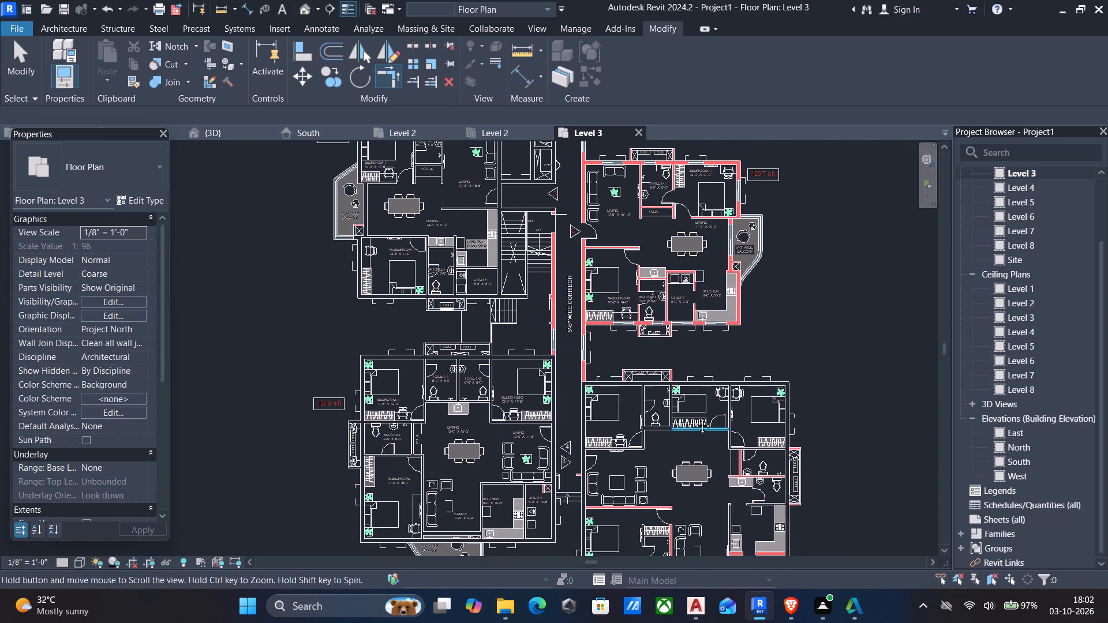
middle_click_drag(694, 417, 685, 334)
key("Escape")
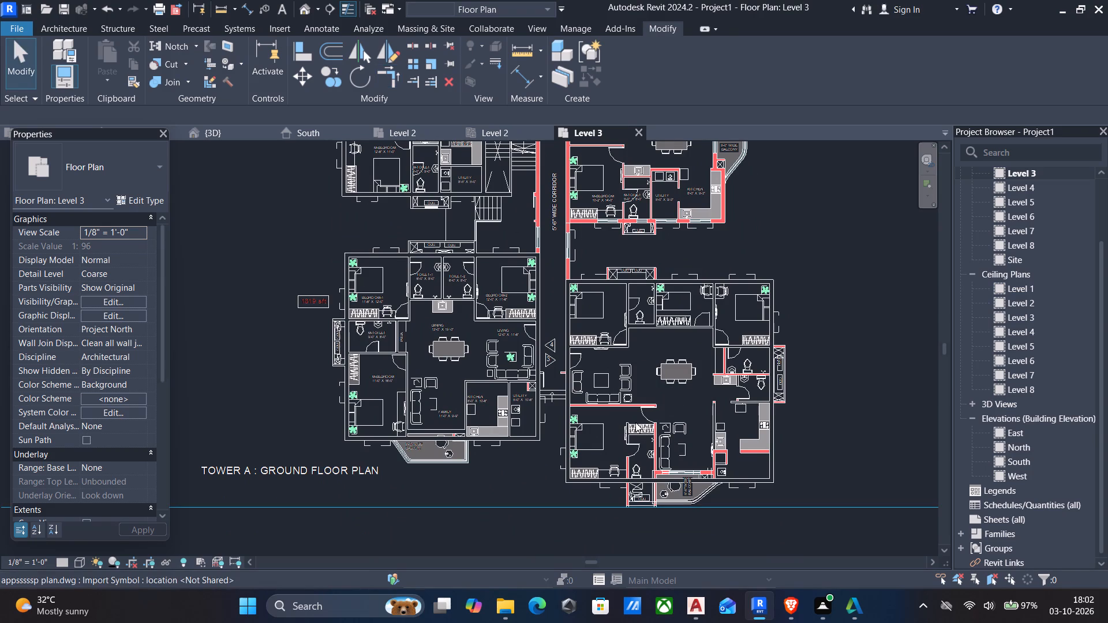
Place 4.5" walls on picked plan lines between the two east toilets and along the northern toilet's west side.
type("wa")
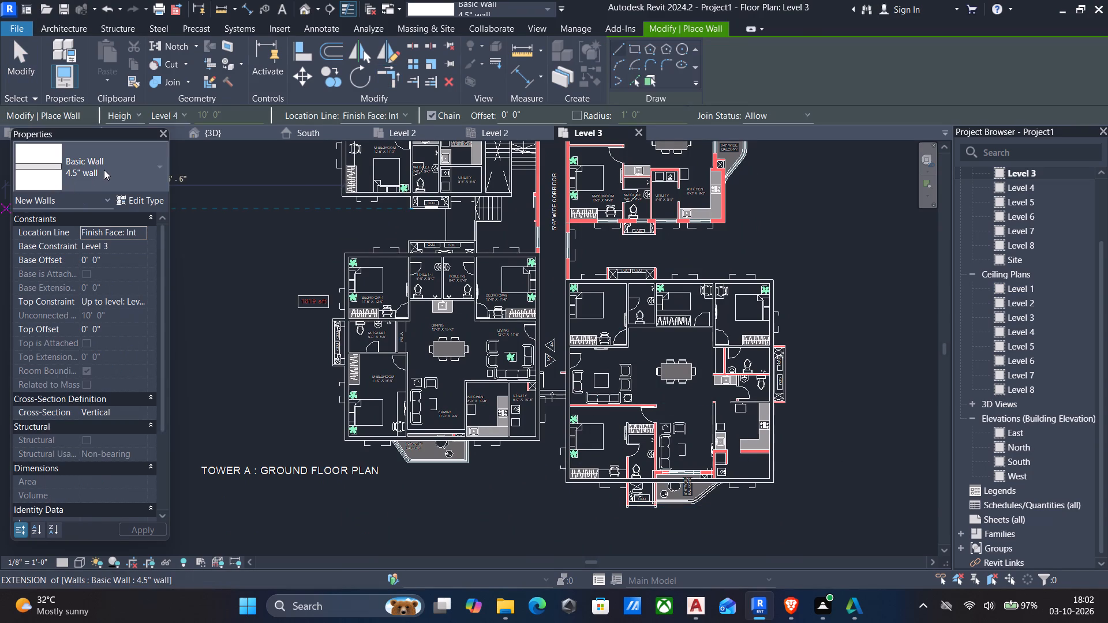
left_click(104, 170)
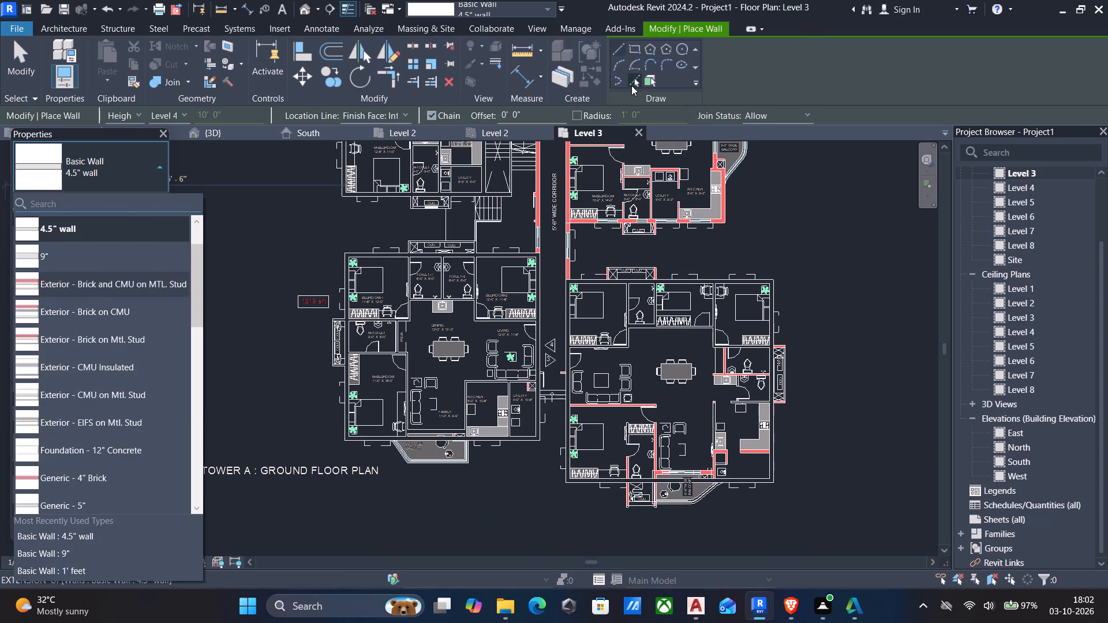
left_click(631, 85)
scroll(697, 383, "up", 4)
scroll(759, 369, "up", 3)
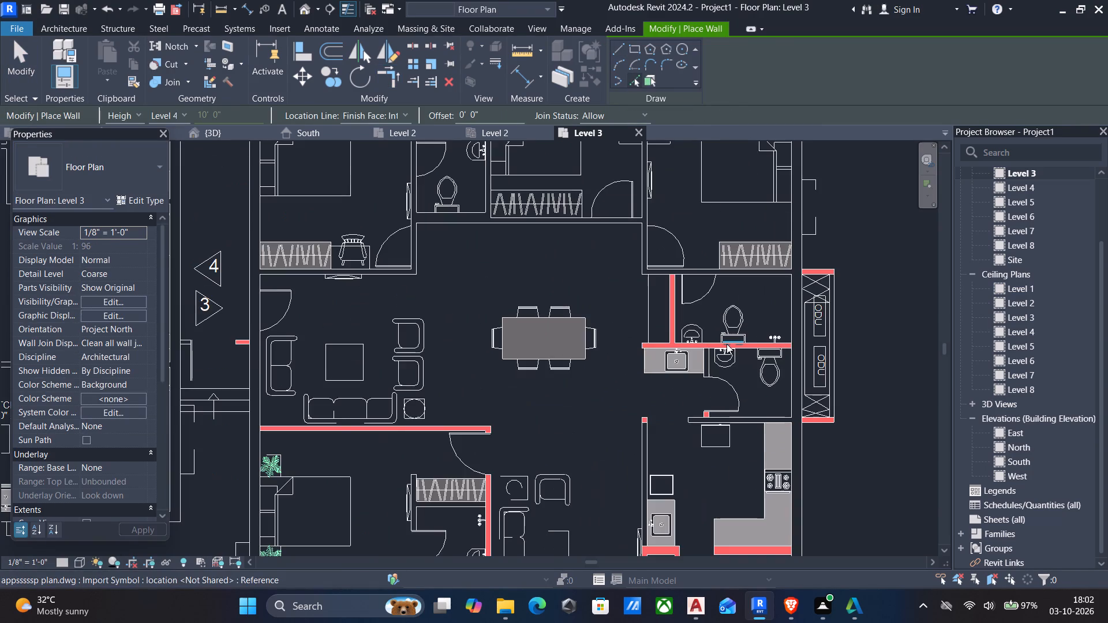
scroll(727, 344, "up", 3)
left_click(727, 344)
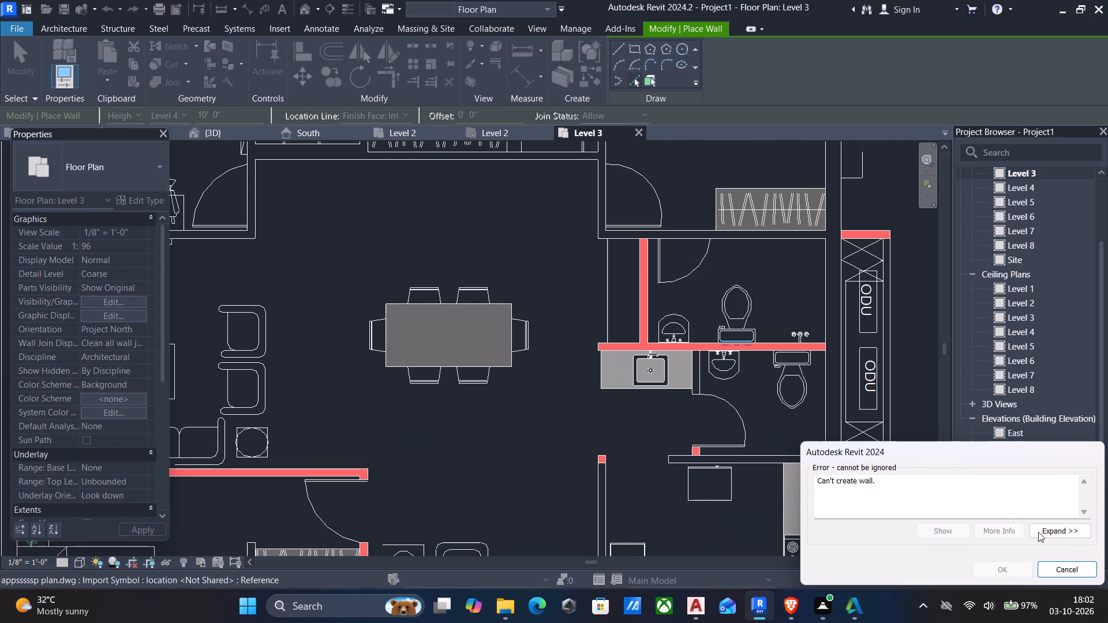
left_click(1075, 575)
left_click(747, 348)
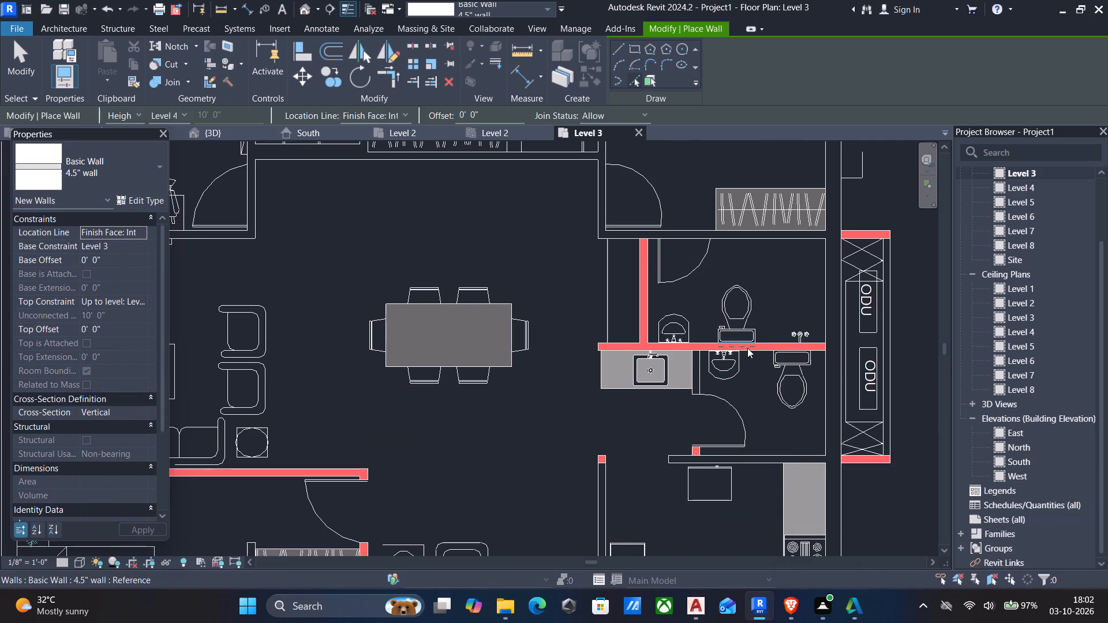
left_click(642, 301)
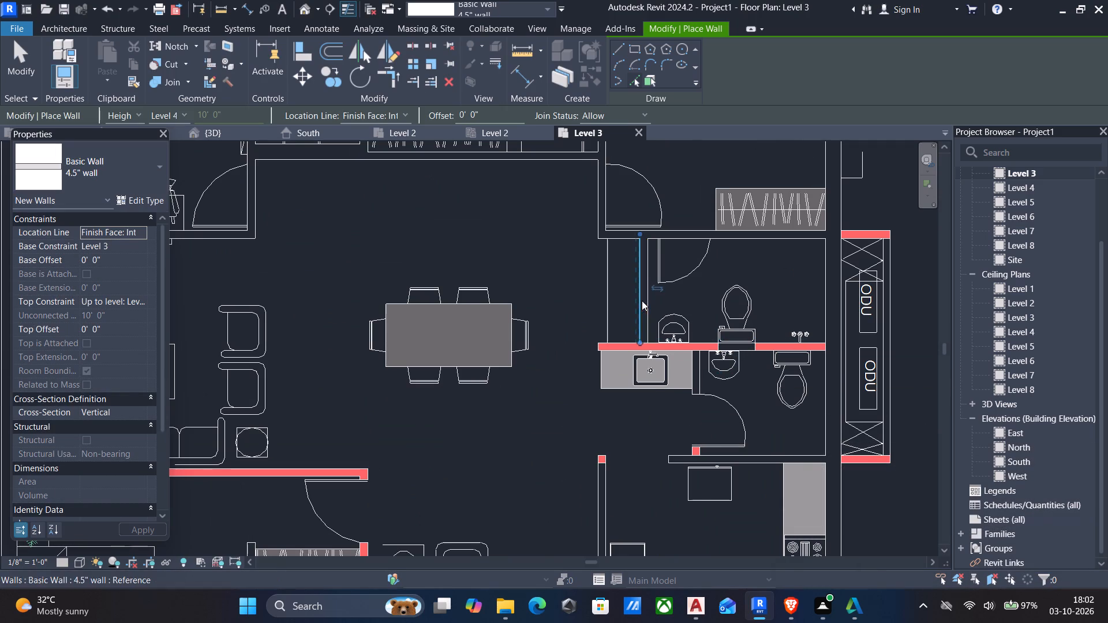
Place a 4.5" wall on the plan line between the southwest bedroom's toilet and the family sitting area.
scroll(654, 388, "down", 3)
middle_click_drag(664, 411, 685, 366)
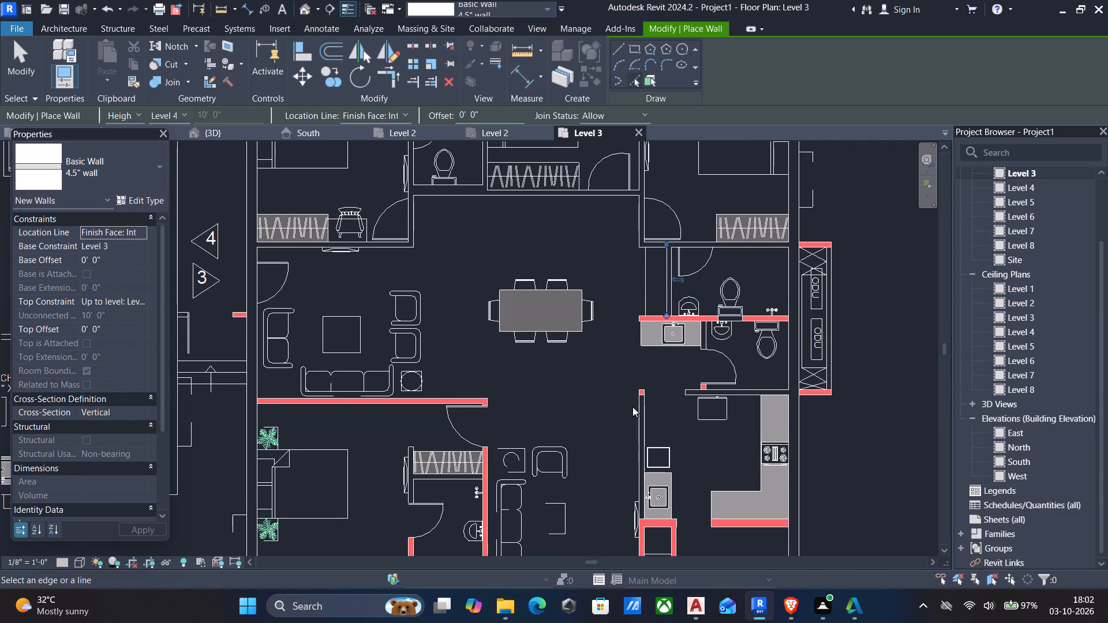
middle_click_drag(572, 453, 662, 375)
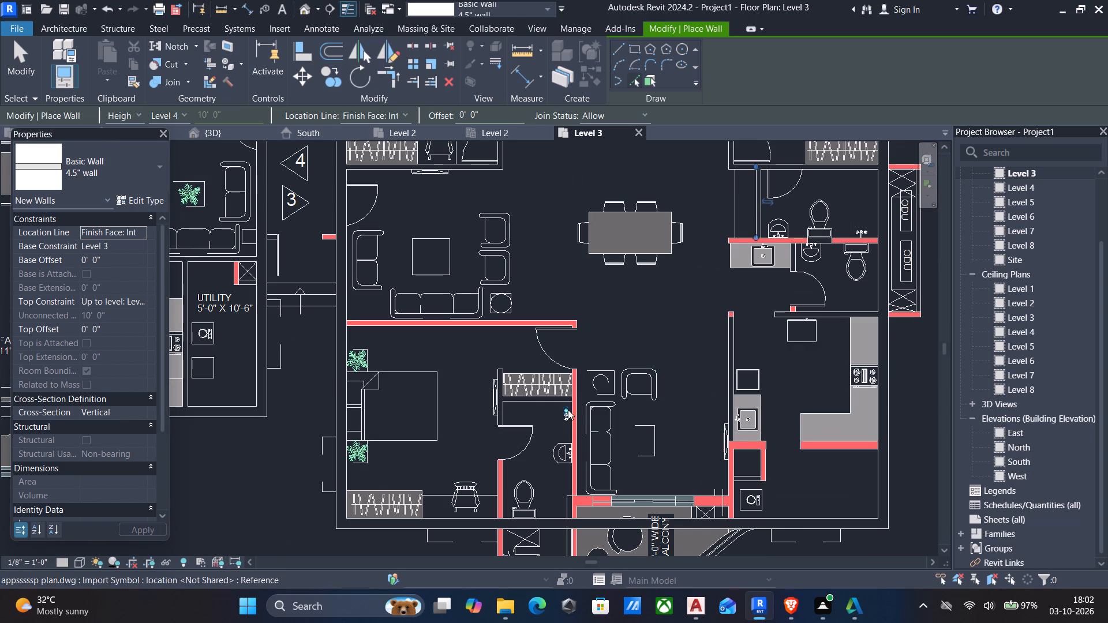
scroll(571, 409, "up", 2)
left_click(576, 413)
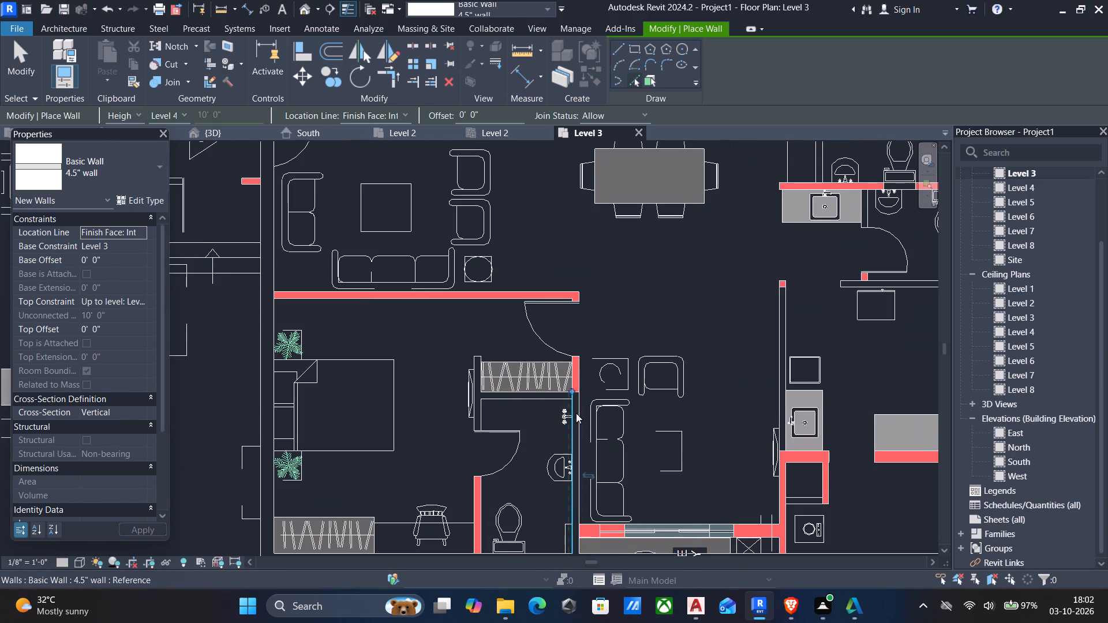
Place a 4.5" wall on the plan line between the family sitting area and the kitchen.
scroll(609, 440, "down", 2)
middle_click_drag(632, 456, 640, 424)
scroll(639, 426, "down", 1)
middle_click_drag(658, 478, 655, 457)
scroll(765, 448, "up", 4)
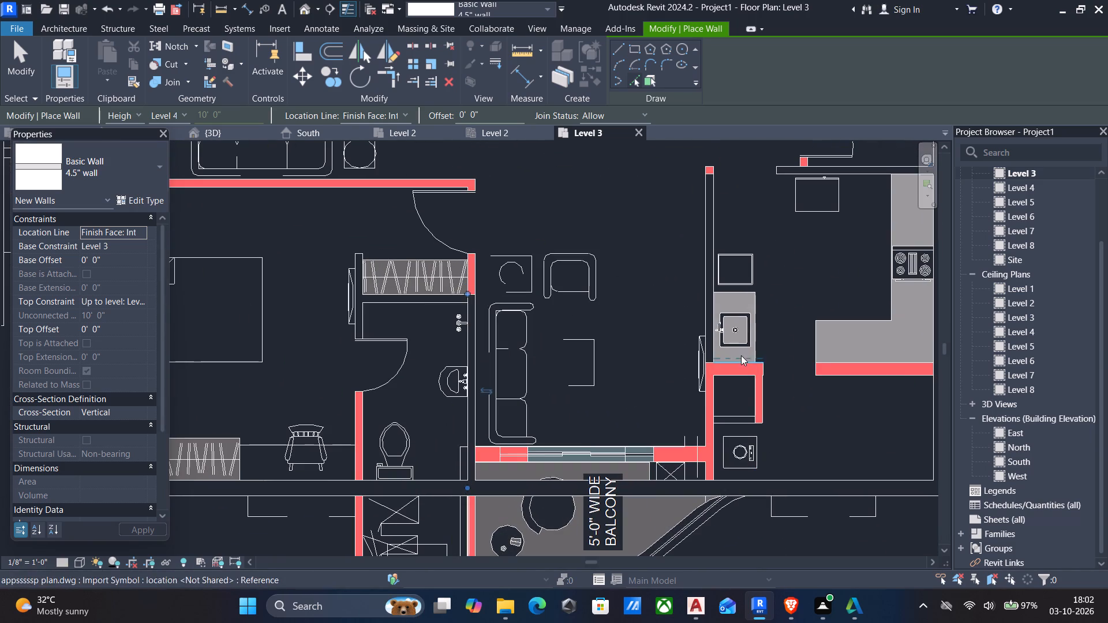
left_click(711, 404)
key("Escape")
key("Escape")
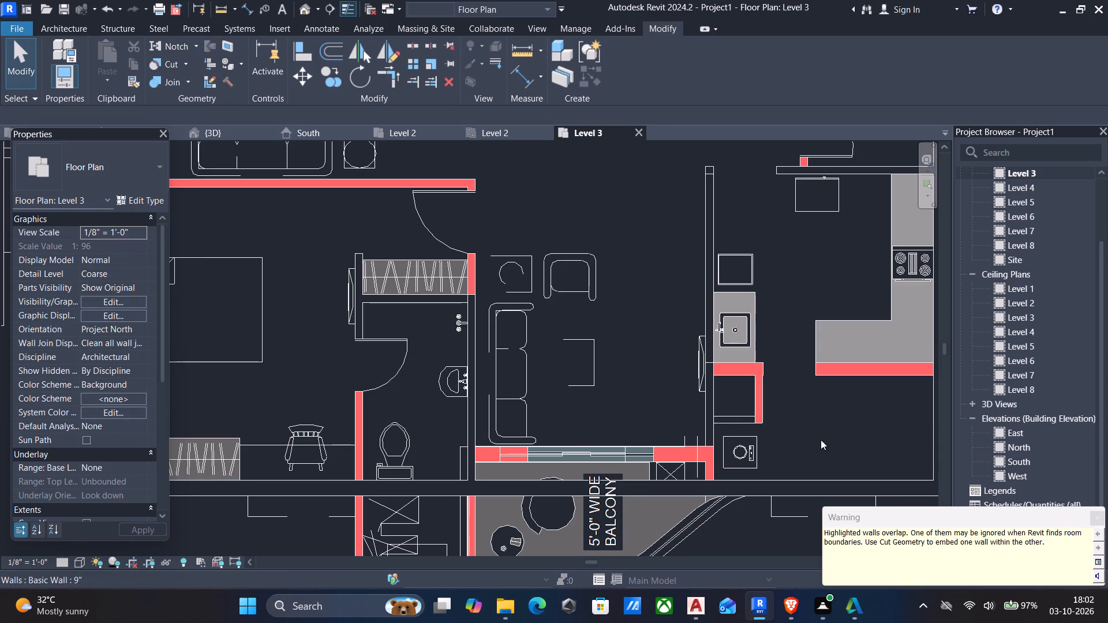
Delete the overlapping 13' 4 1/2" wall on the line between the sitting area and the kitchen.
left_click(714, 407)
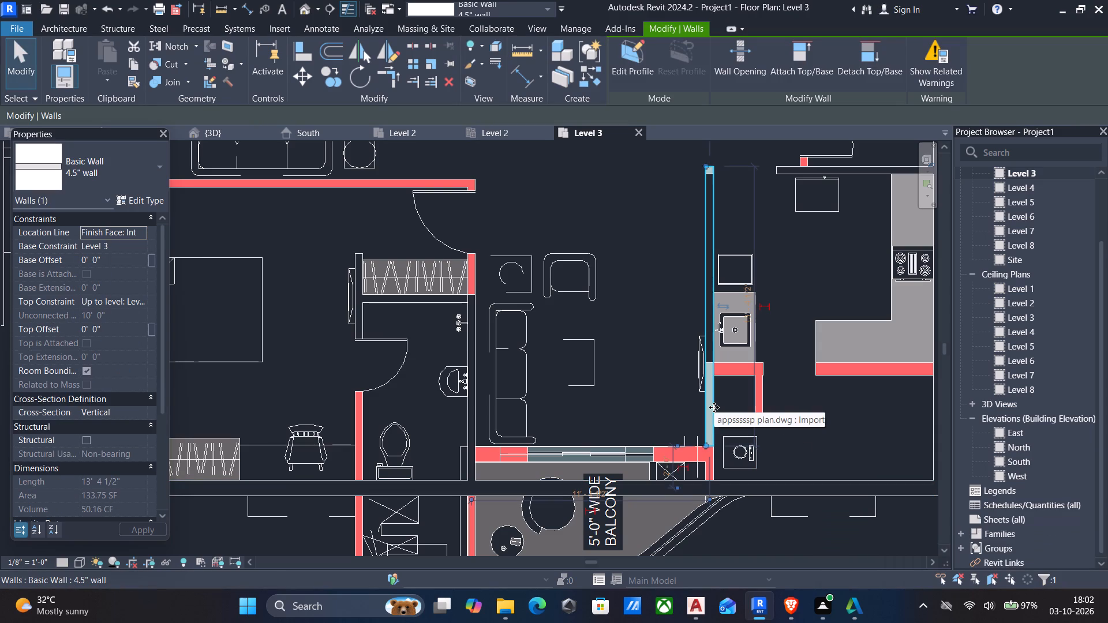
key("Delete")
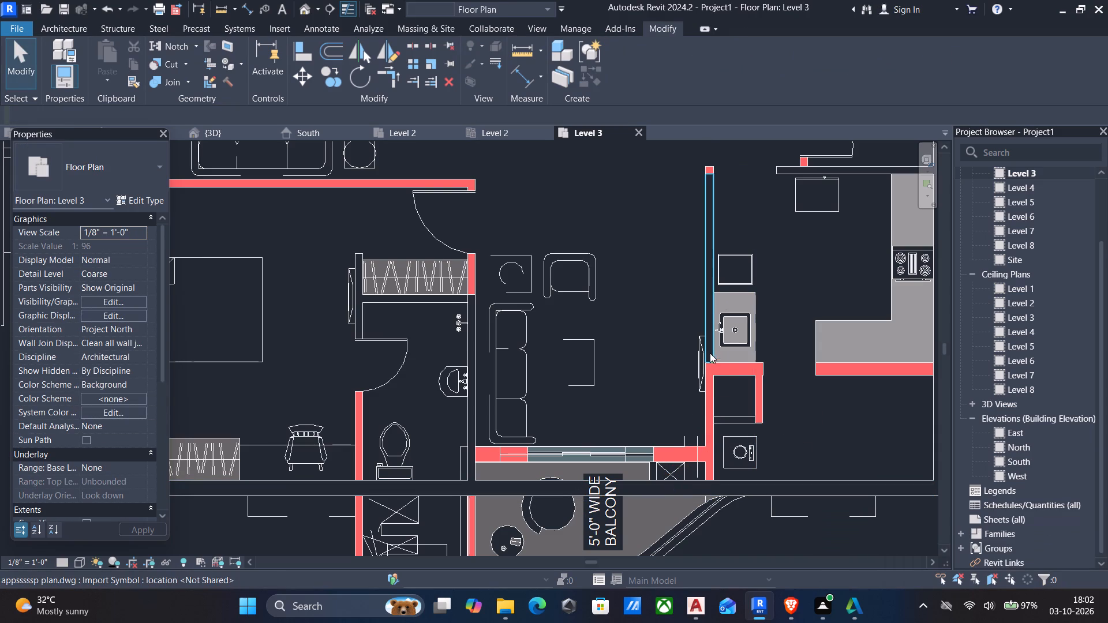
Extend the kitchen's west 4.5" wall south to the apartment's exterior wall, giving a length of 15' 0".
left_click(707, 338)
left_click_drag(713, 364, 703, 419)
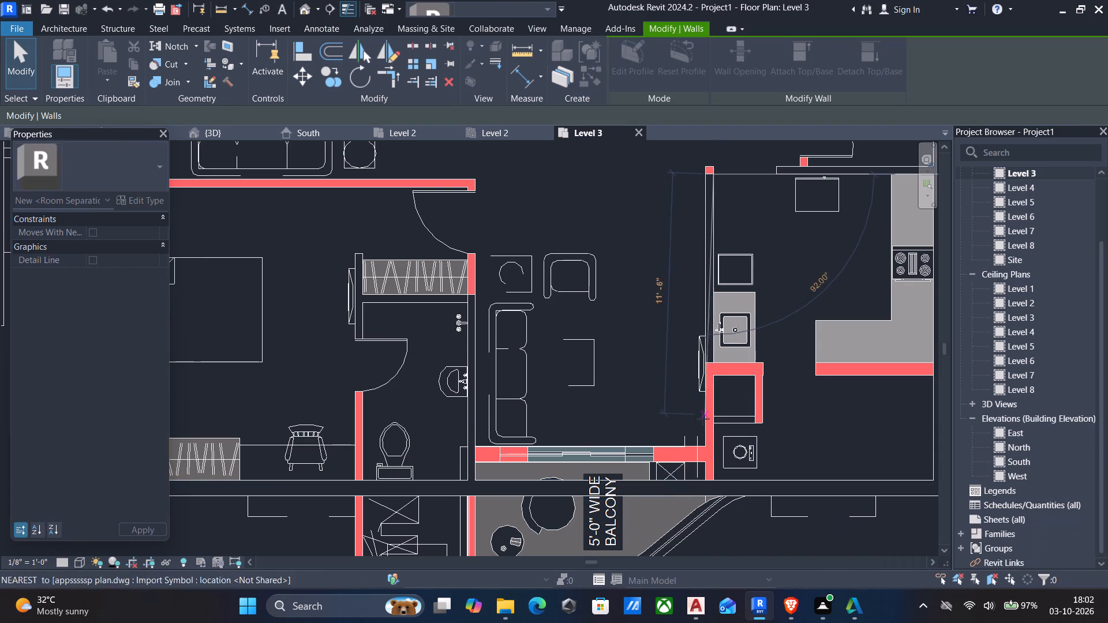
left_click_drag(703, 419, 712, 474)
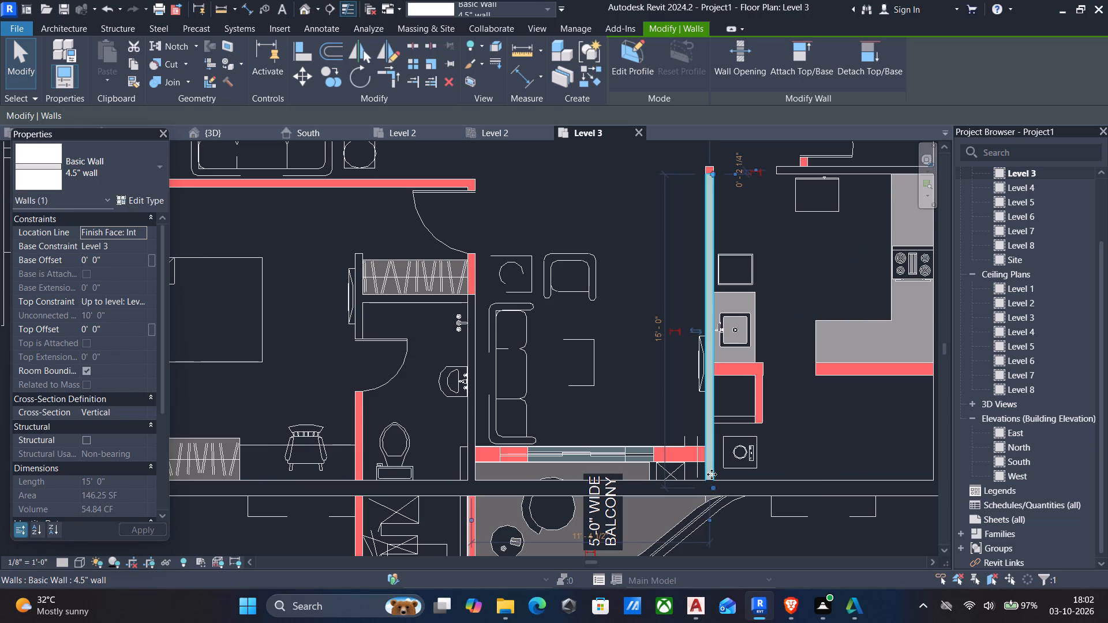
key("Escape")
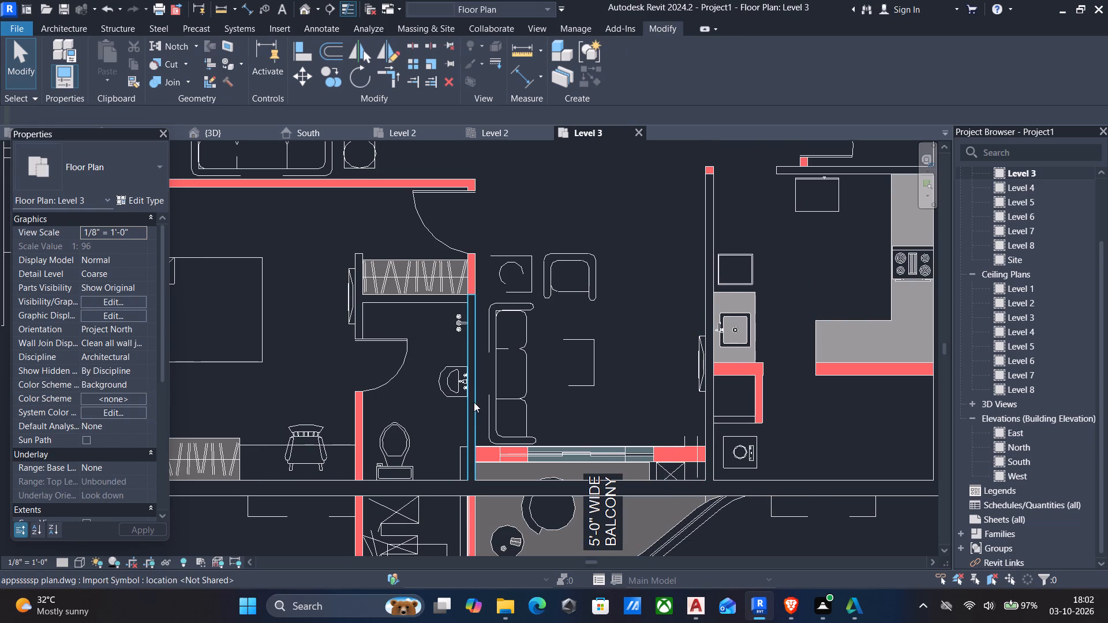
Place a 4.5" wall on the plan line between the living room and the southwest bedroom.
scroll(477, 384, "down", 2)
middle_click_drag(386, 306, 460, 347)
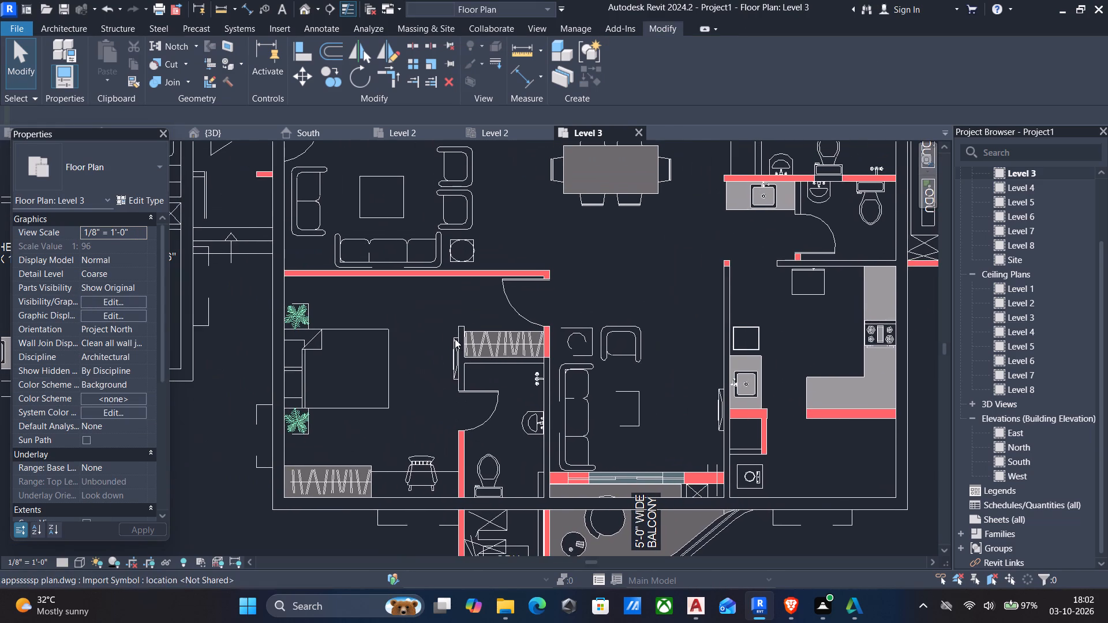
type("wa")
left_click(641, 77)
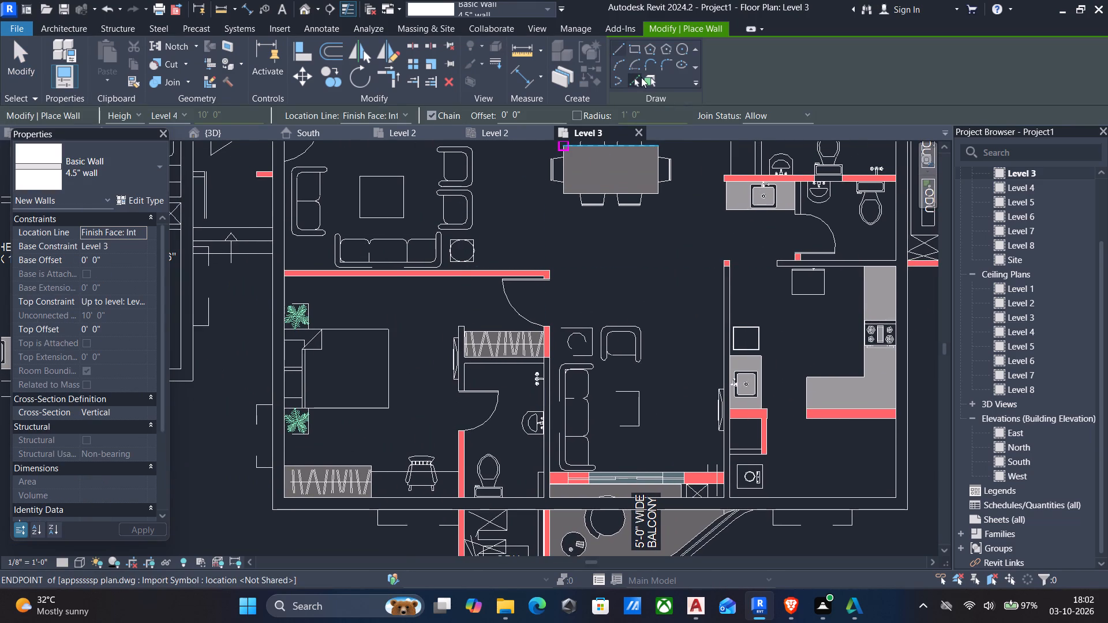
left_click(371, 275)
key("Escape")
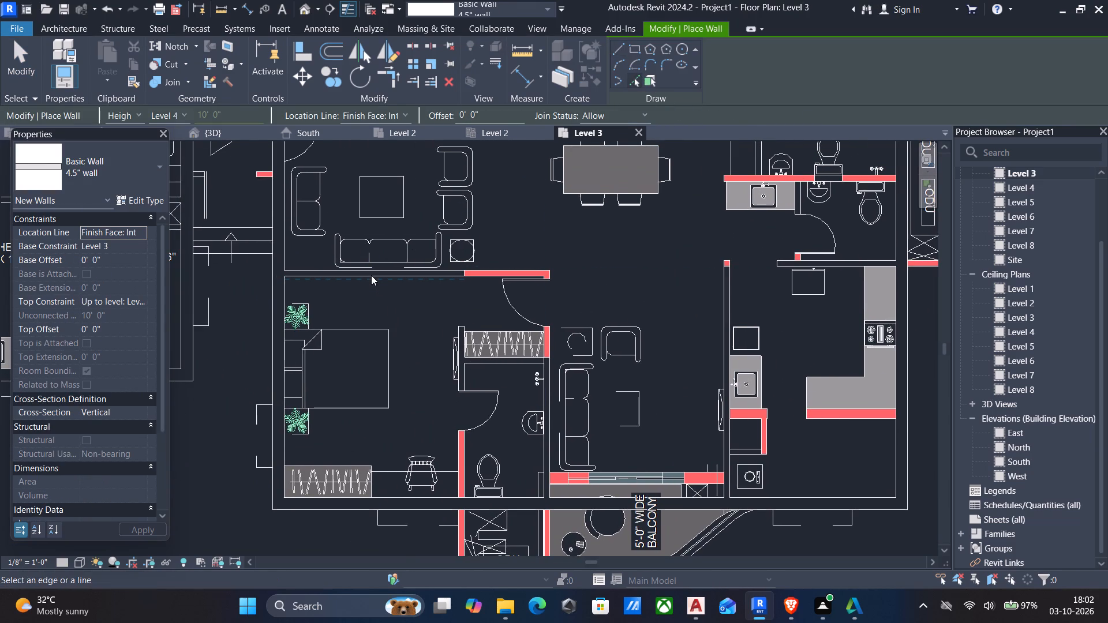
key("Escape")
Trim the southwest bedroom's north wall and the wall beside the sitting area so they meet in a corner.
type("tr")
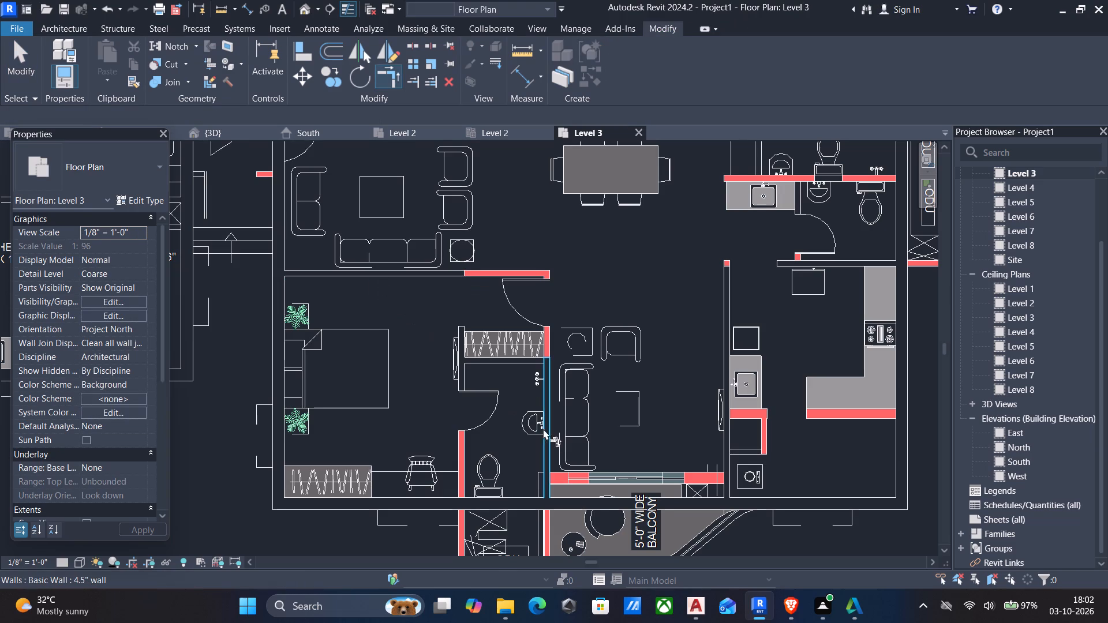
left_click(542, 423)
scroll(418, 276, "up", 1)
left_click(418, 276)
Trim the kitchen's west wall and north wall so they meet in a corner.
scroll(474, 329, "down", 2)
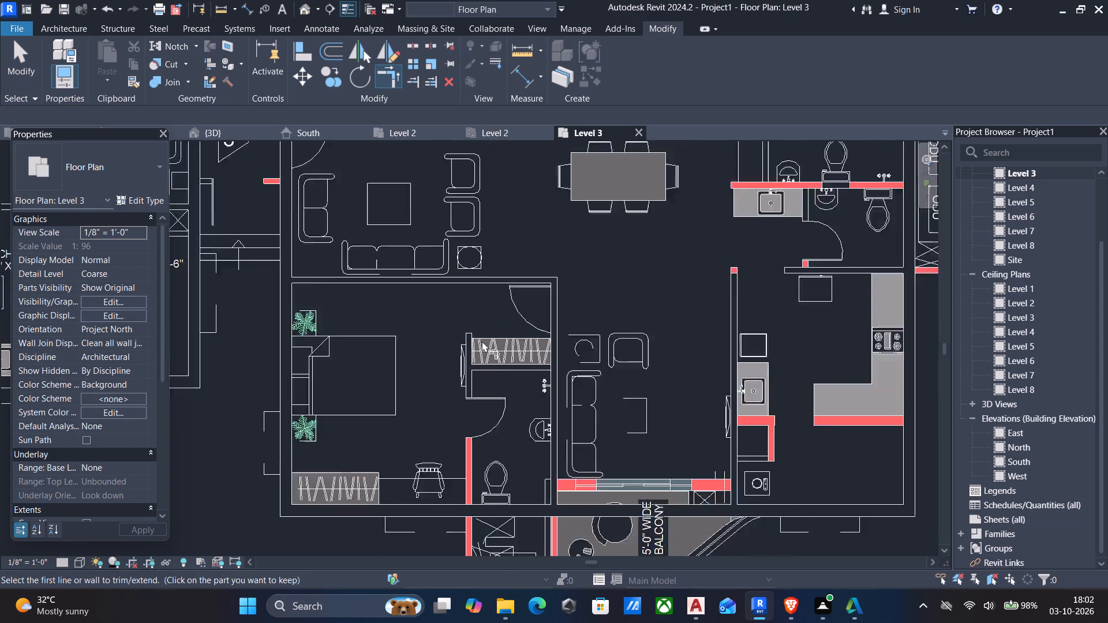
scroll(482, 341, "down", 3)
scroll(649, 324, "up", 4)
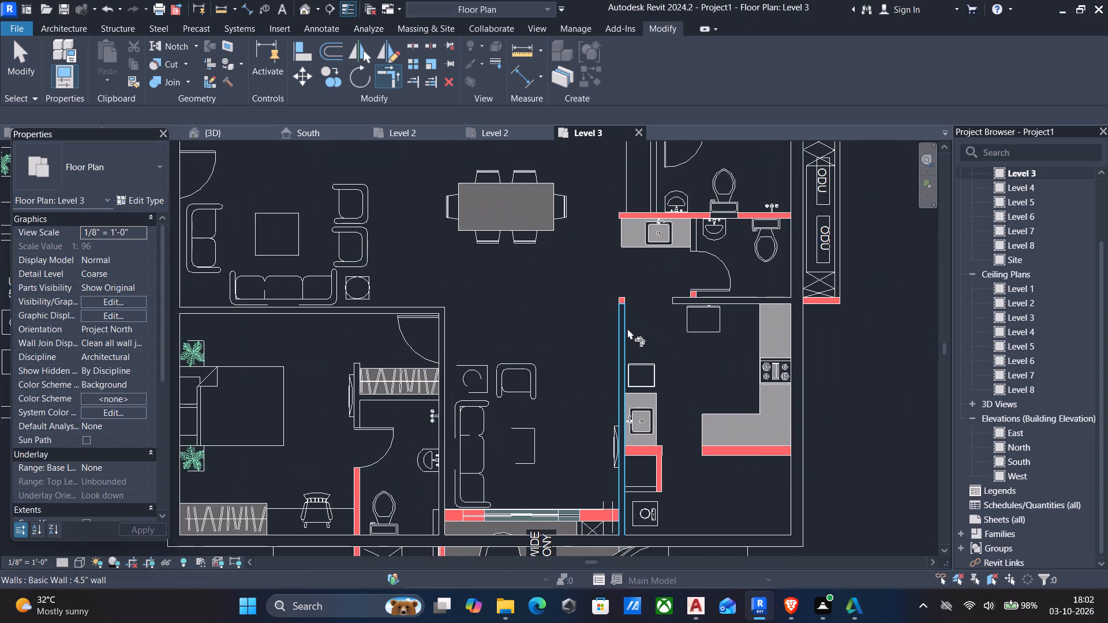
left_click(627, 328)
left_click(689, 306)
scroll(682, 306, "down", 2)
middle_click_drag(681, 306, 677, 373)
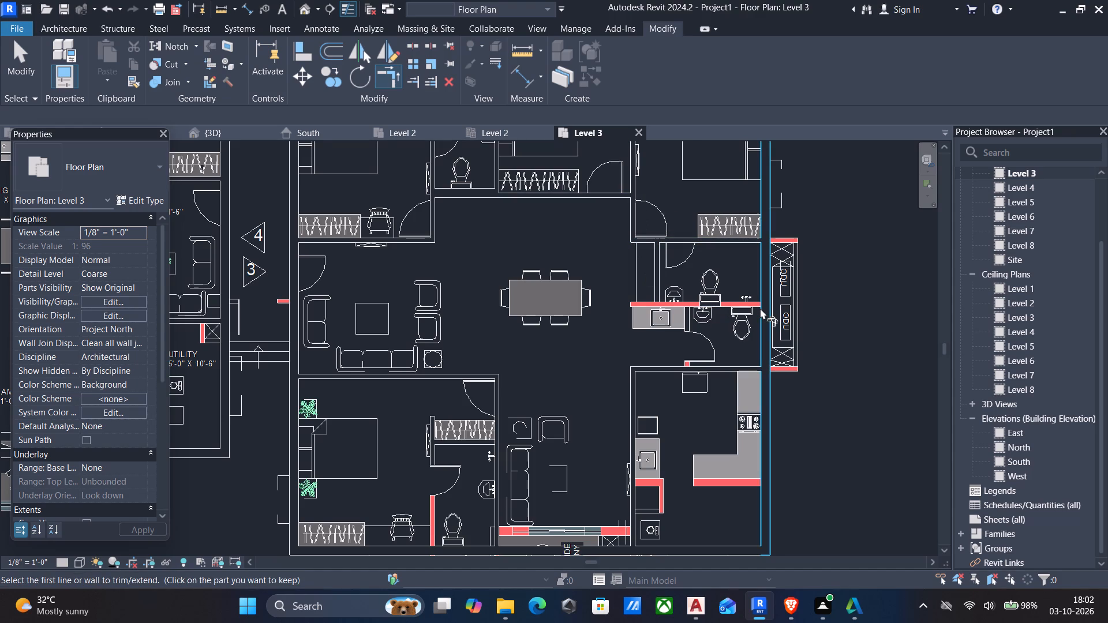
key("Escape")
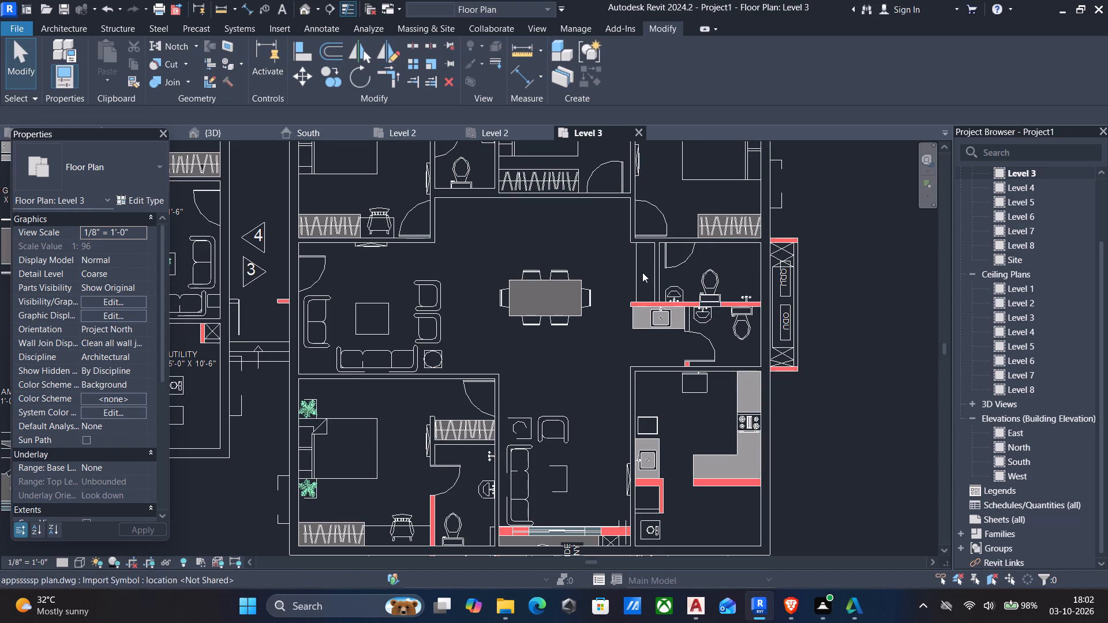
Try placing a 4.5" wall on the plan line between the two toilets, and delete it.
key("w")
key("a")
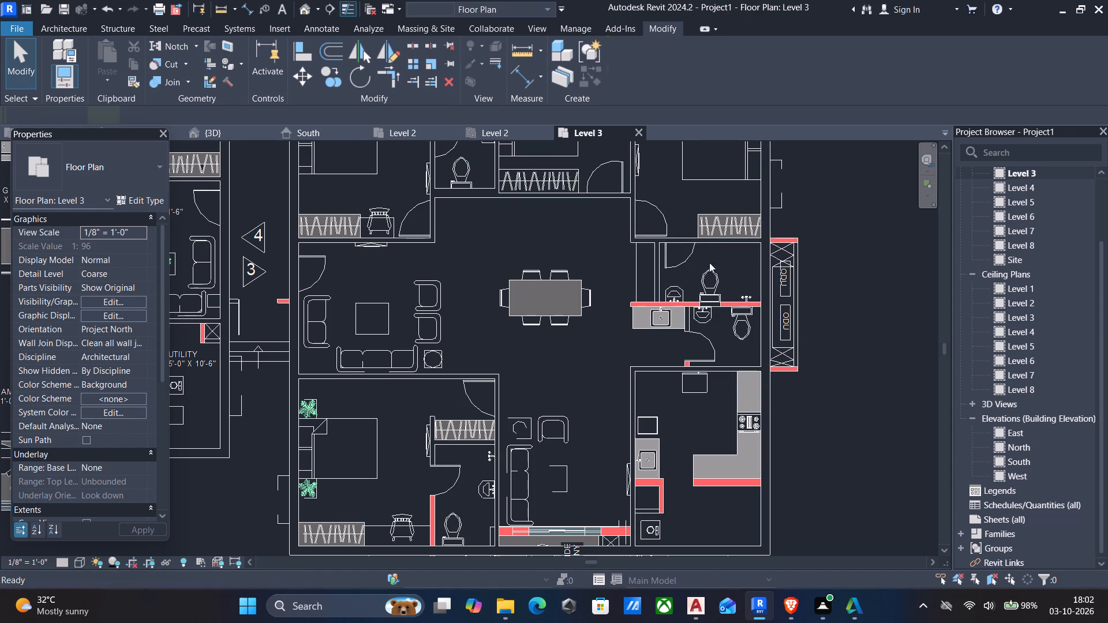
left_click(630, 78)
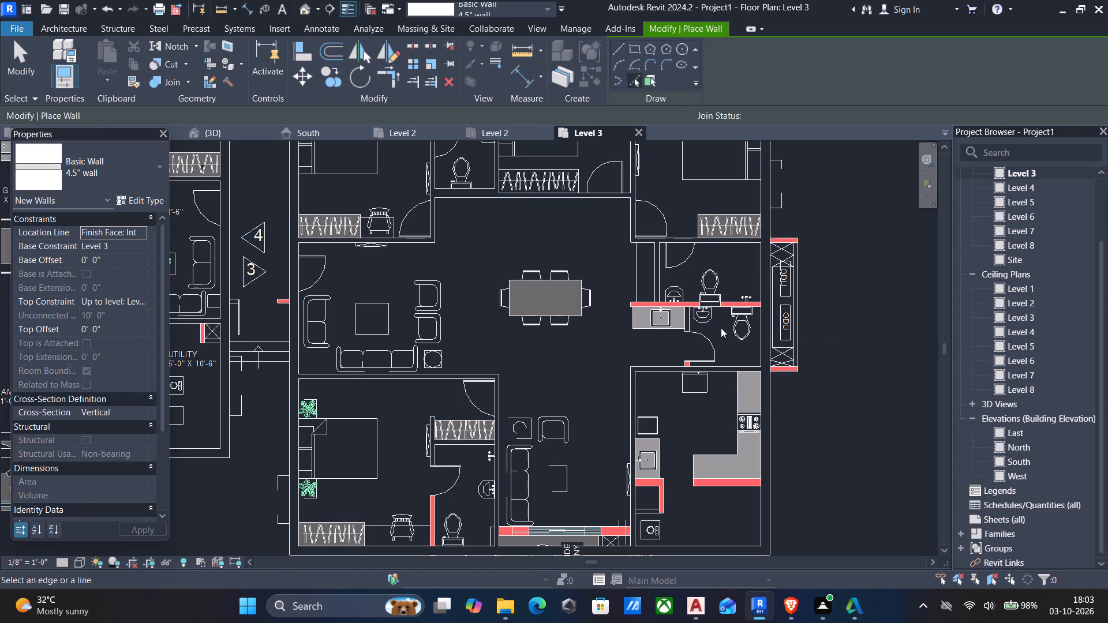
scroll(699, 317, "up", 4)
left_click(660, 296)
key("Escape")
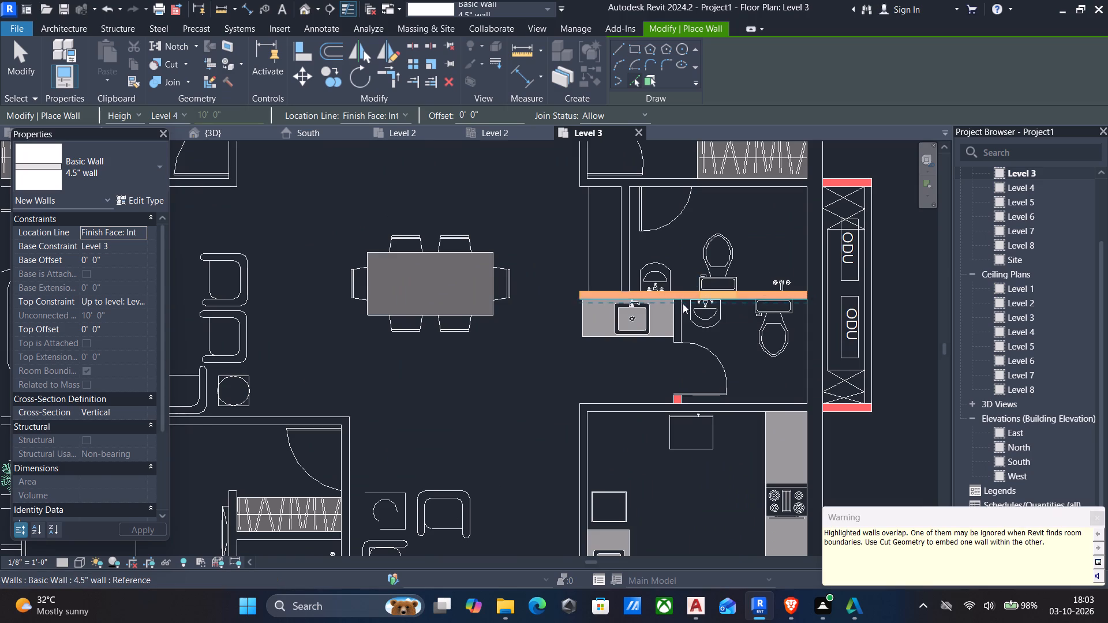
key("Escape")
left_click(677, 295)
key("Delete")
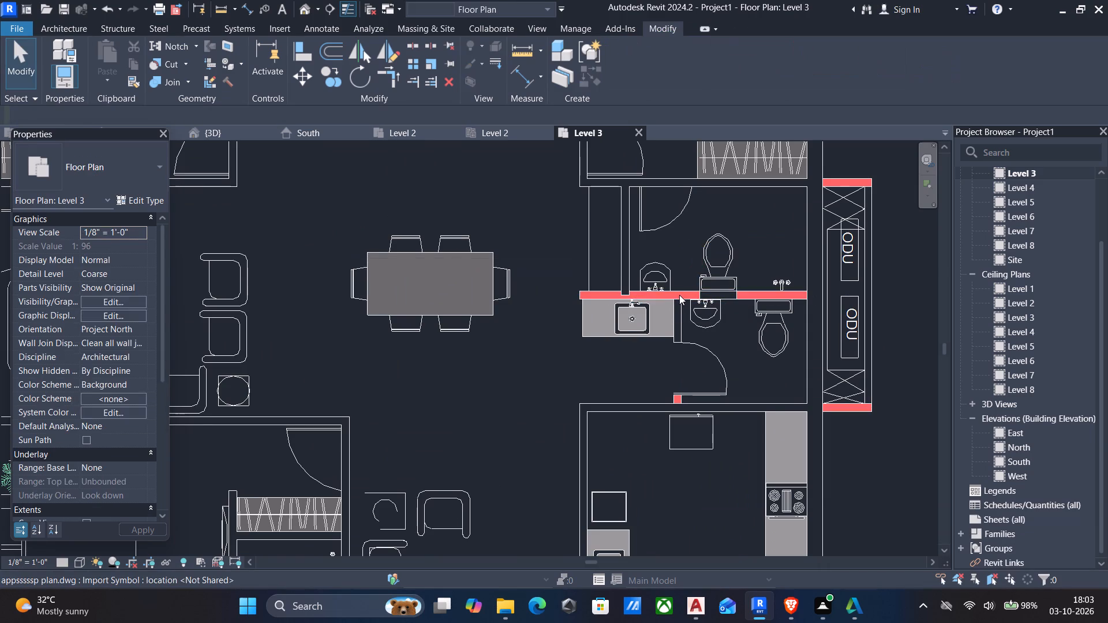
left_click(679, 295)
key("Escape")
Shorten the north toilet's west 4.5" wall so its south end stops just clear of the line between the toilets.
left_click(619, 284)
scroll(622, 307, "up", 3)
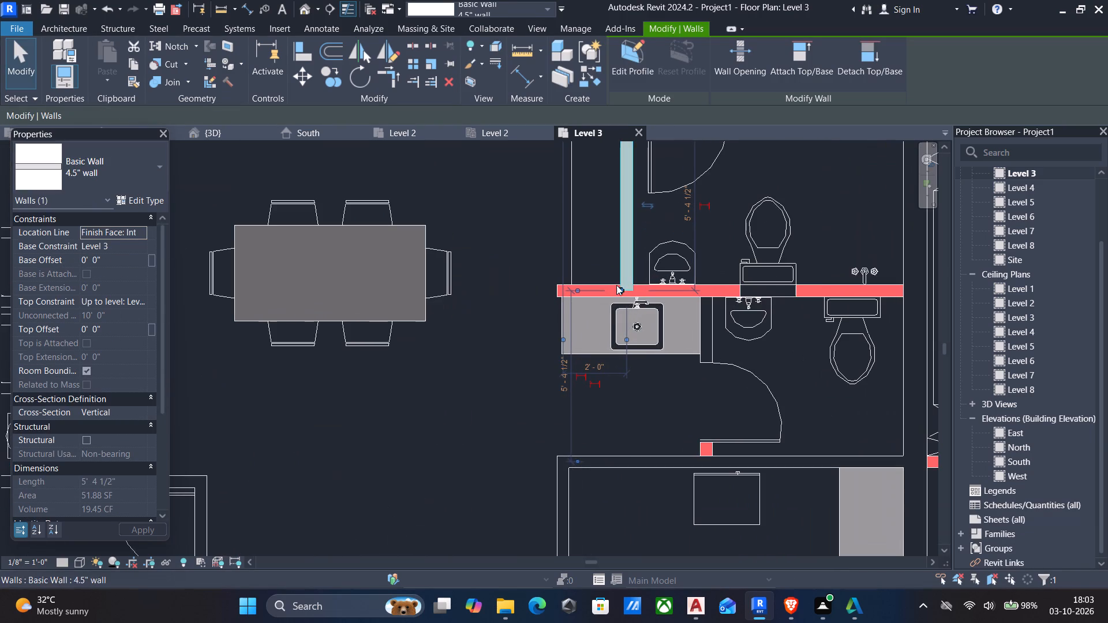
left_click_drag(616, 287, 626, 271)
key("Escape")
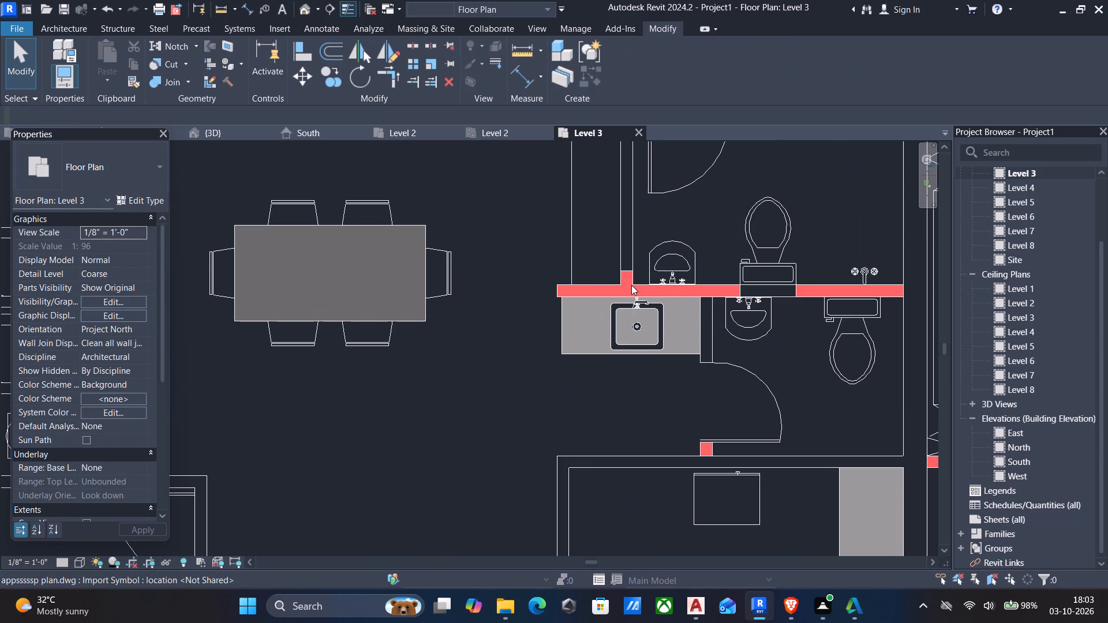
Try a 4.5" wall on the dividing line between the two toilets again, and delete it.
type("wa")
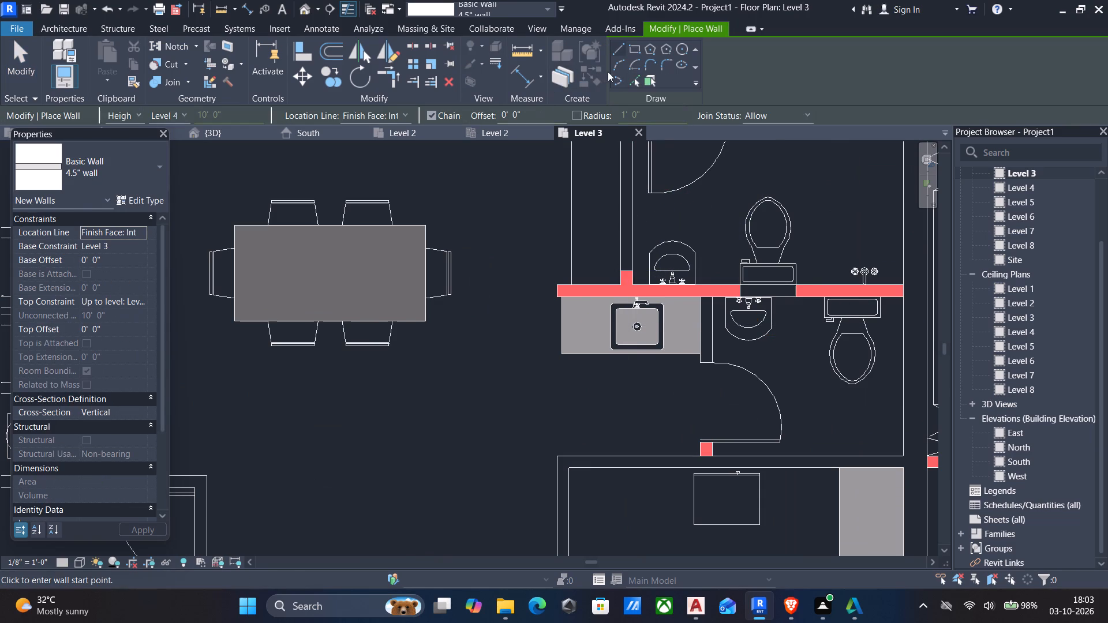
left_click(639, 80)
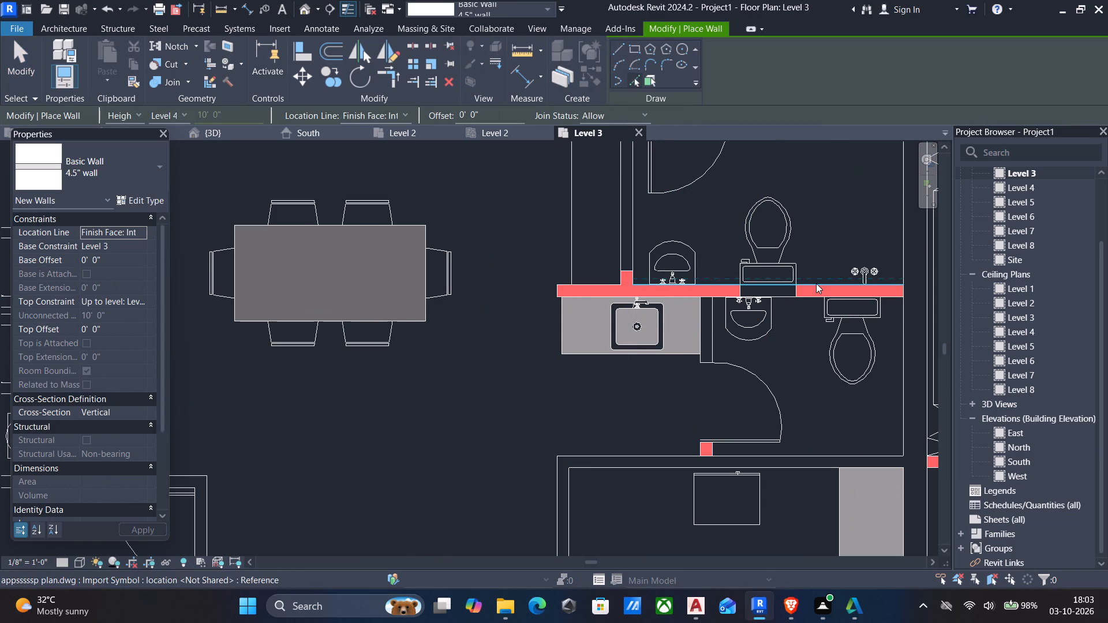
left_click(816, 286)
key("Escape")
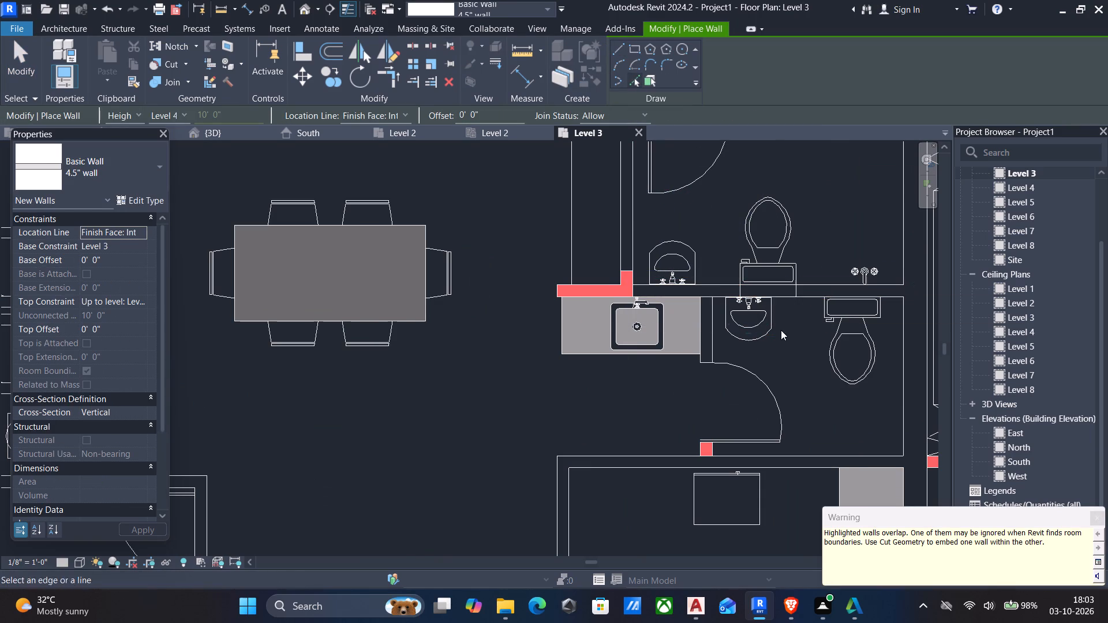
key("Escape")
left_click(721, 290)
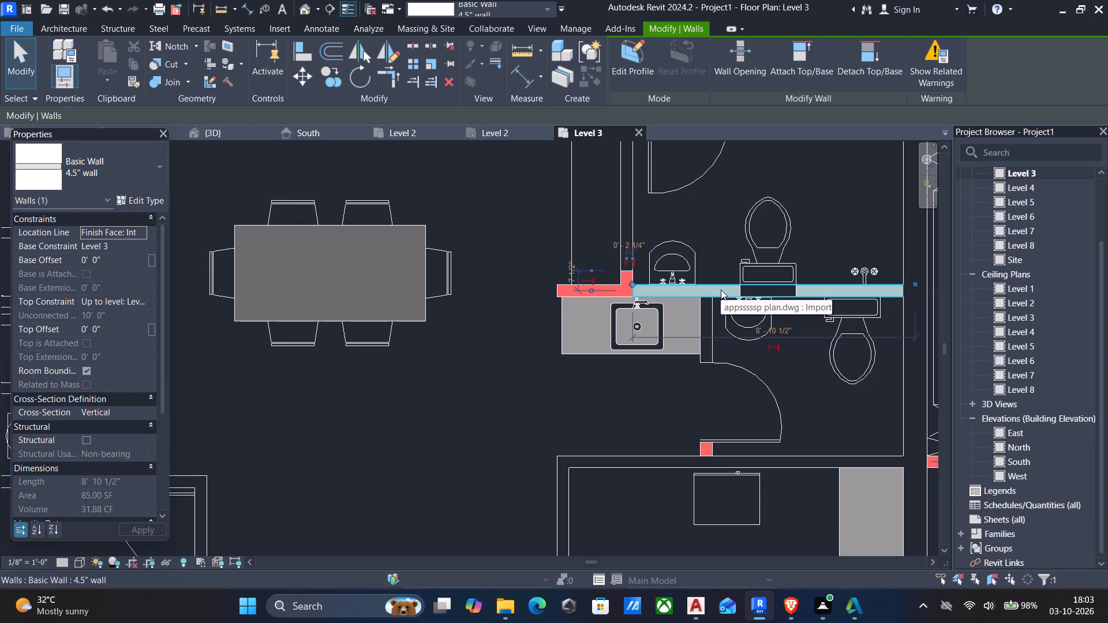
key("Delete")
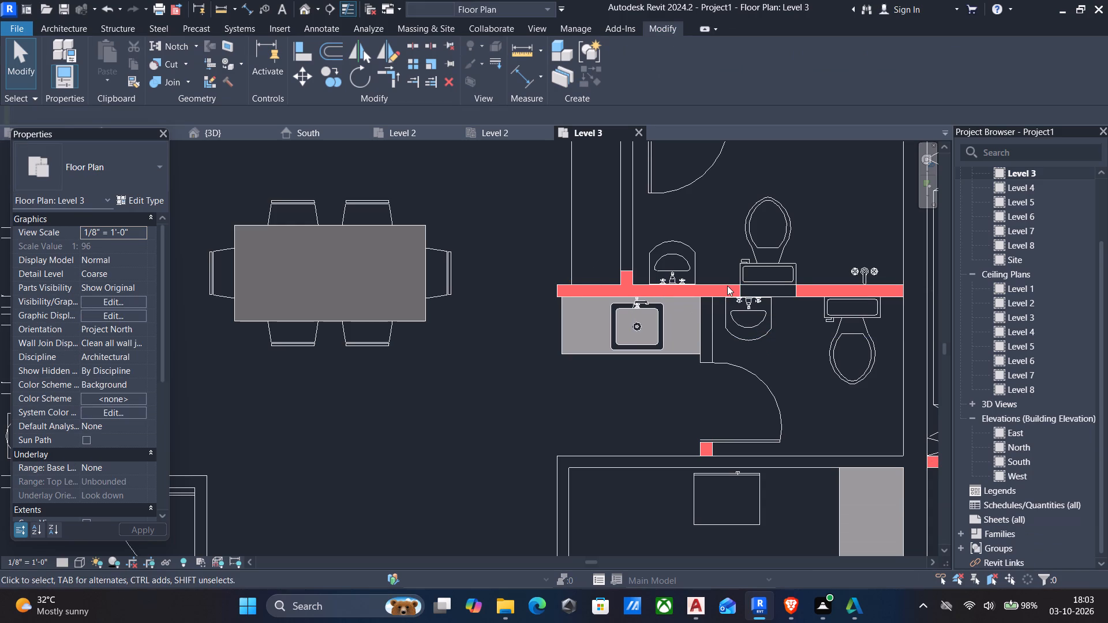
Place a 4.5" wall between the two toilets and extend its west end past the washbasin counter, giving a length of 11' 3".
type("wa")
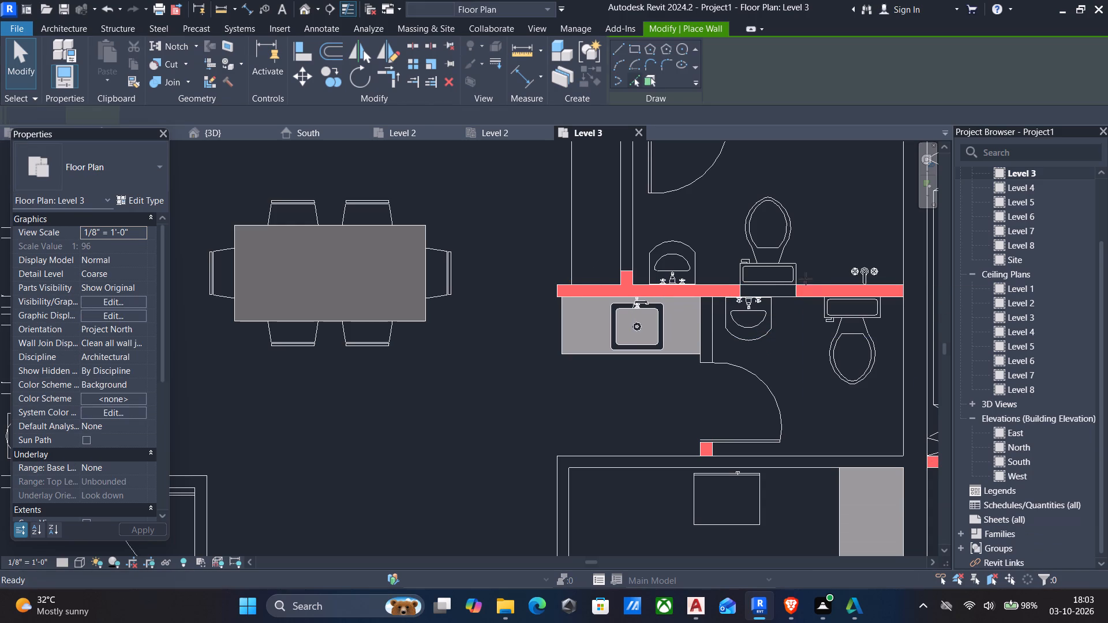
left_click(630, 77)
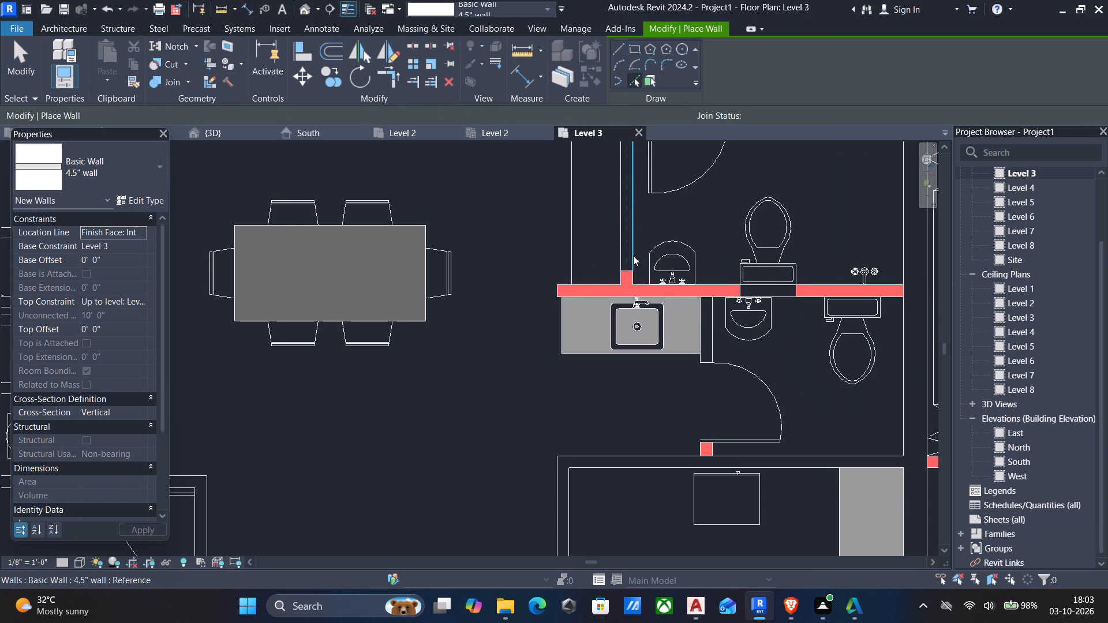
left_click(653, 289)
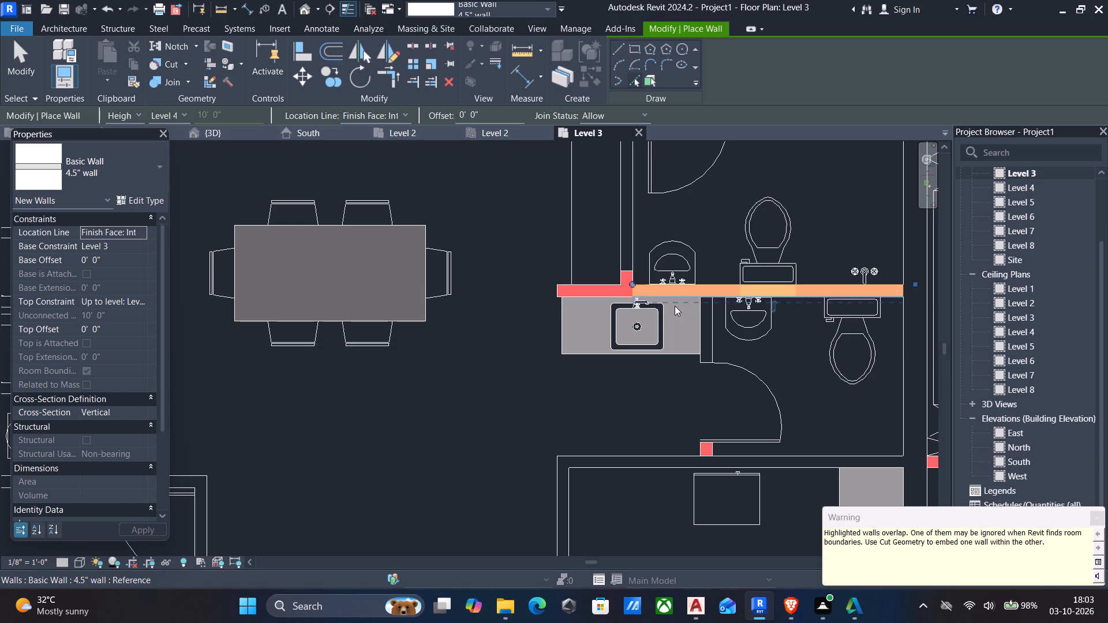
key("Escape")
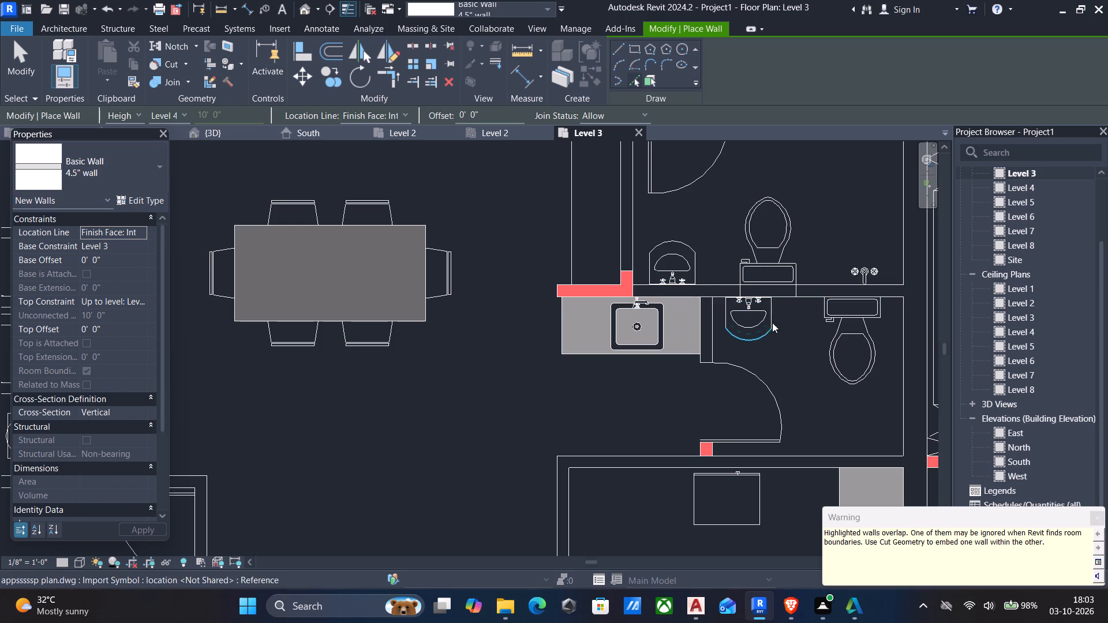
key("Escape")
left_click(686, 294)
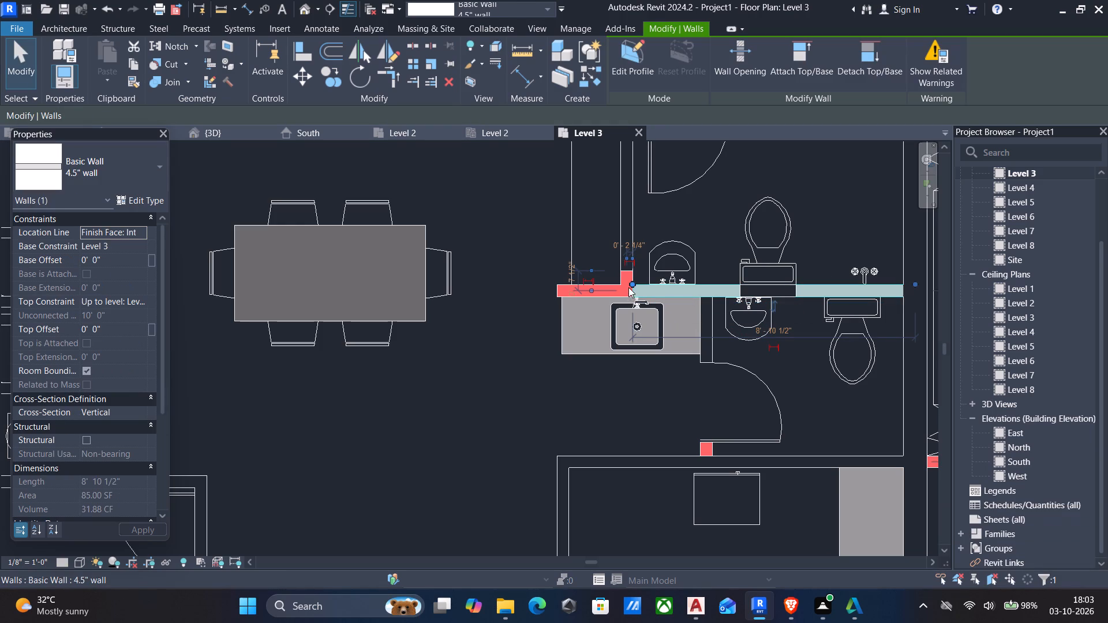
left_click_drag(630, 284, 557, 284)
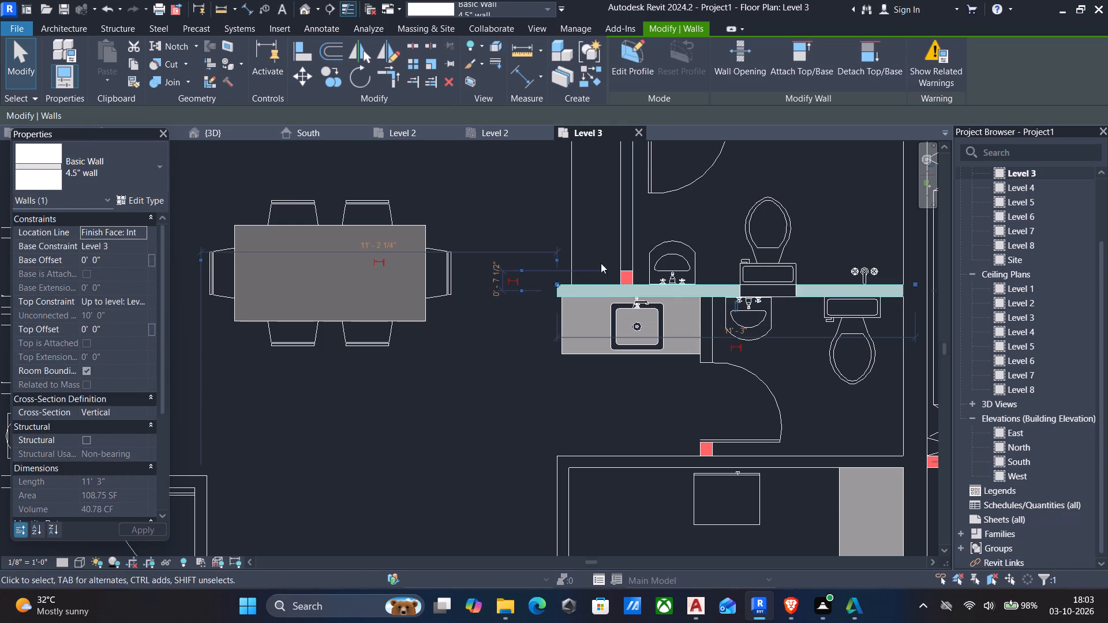
key("Escape")
Align the south end of the north toilet's west wall to the north face of the dividing wall between the toilets.
type("al")
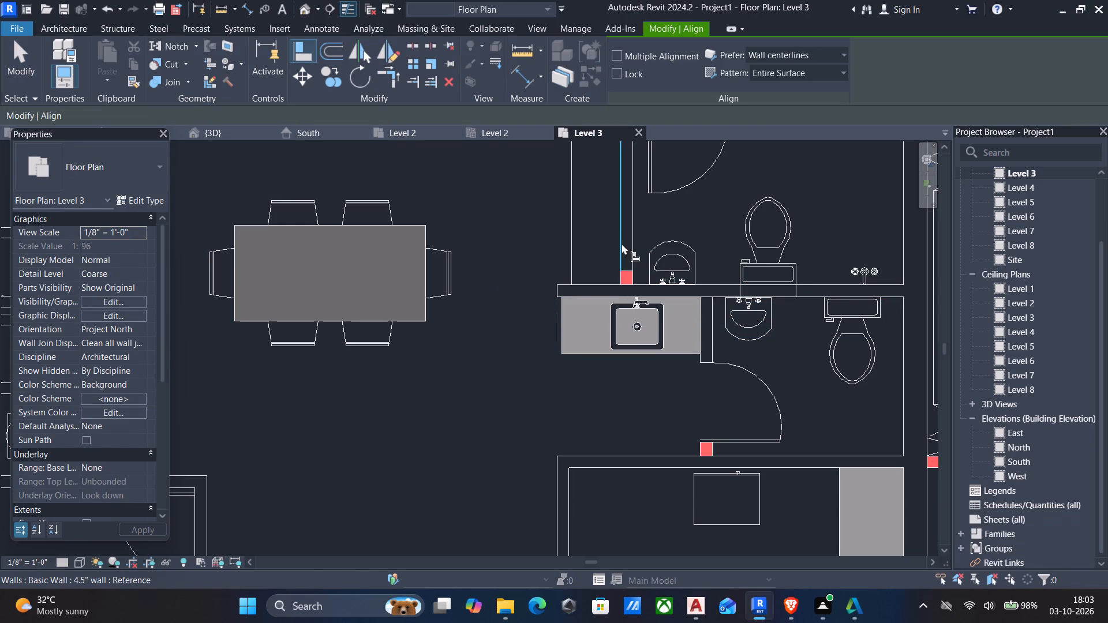
left_click(602, 281)
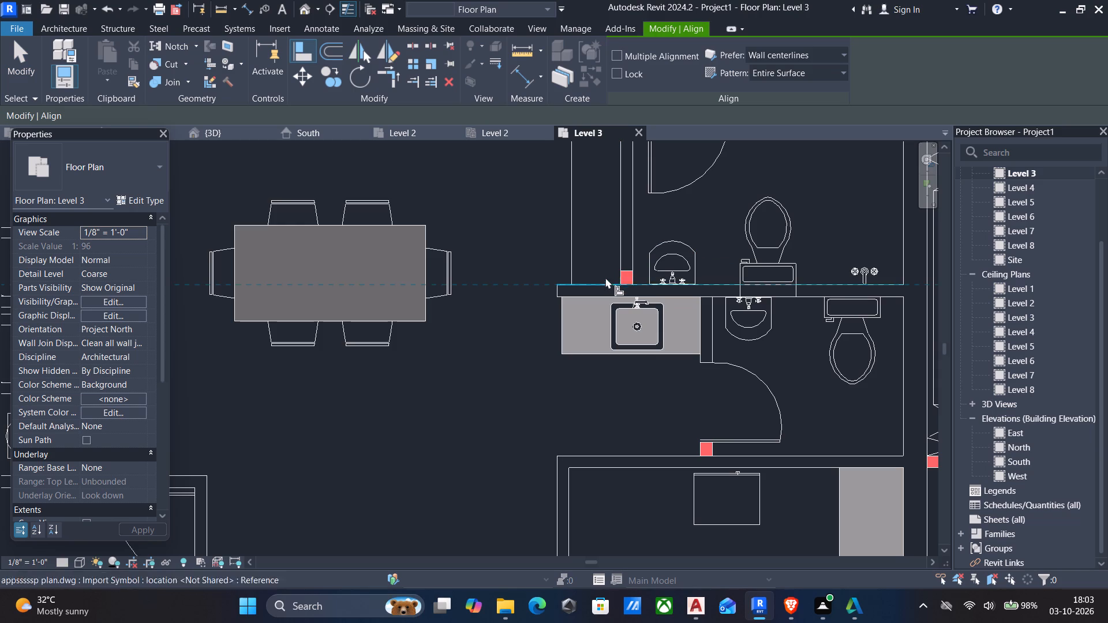
left_click(629, 267)
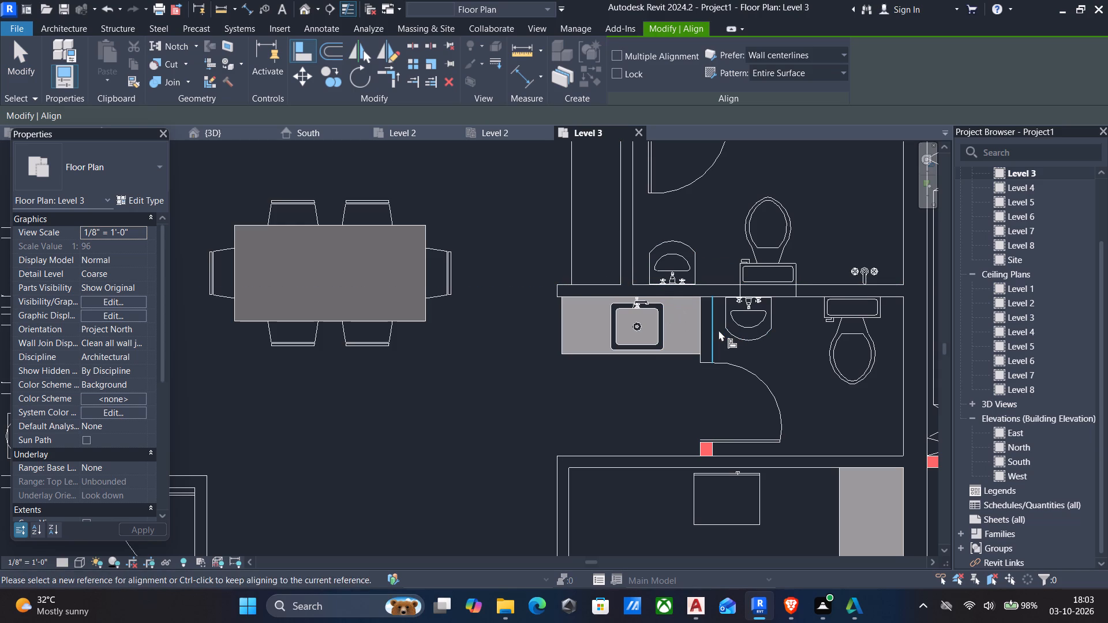
key("Escape")
left_click(713, 331)
key("Escape")
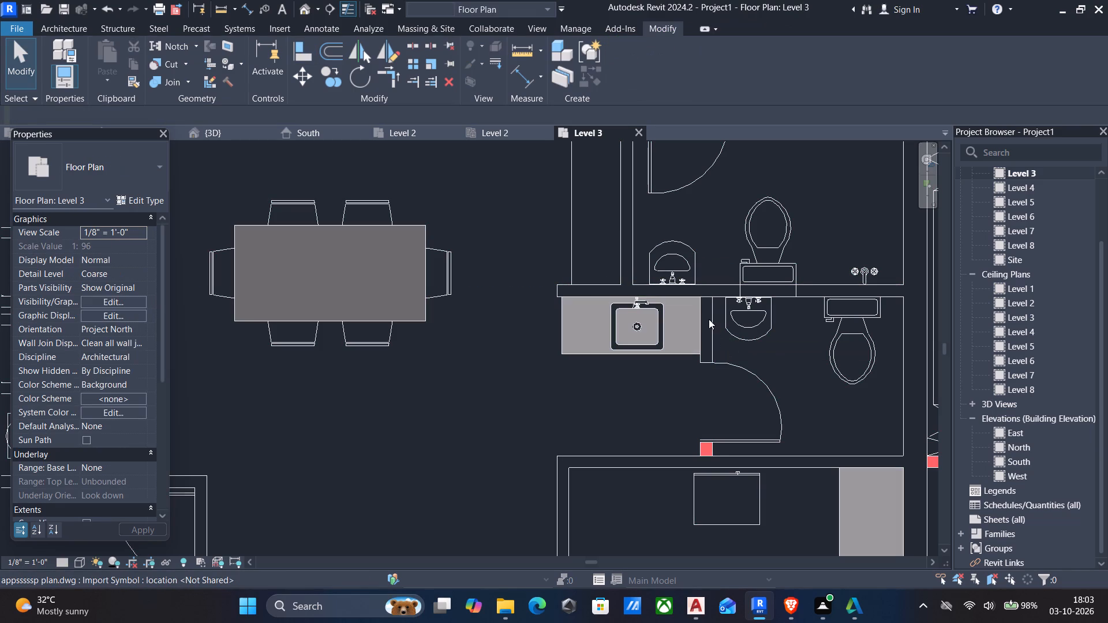
Place a 4.5" wall on the short plan segment beside the south toilet's door, just north of the kitchen wall.
type("wa")
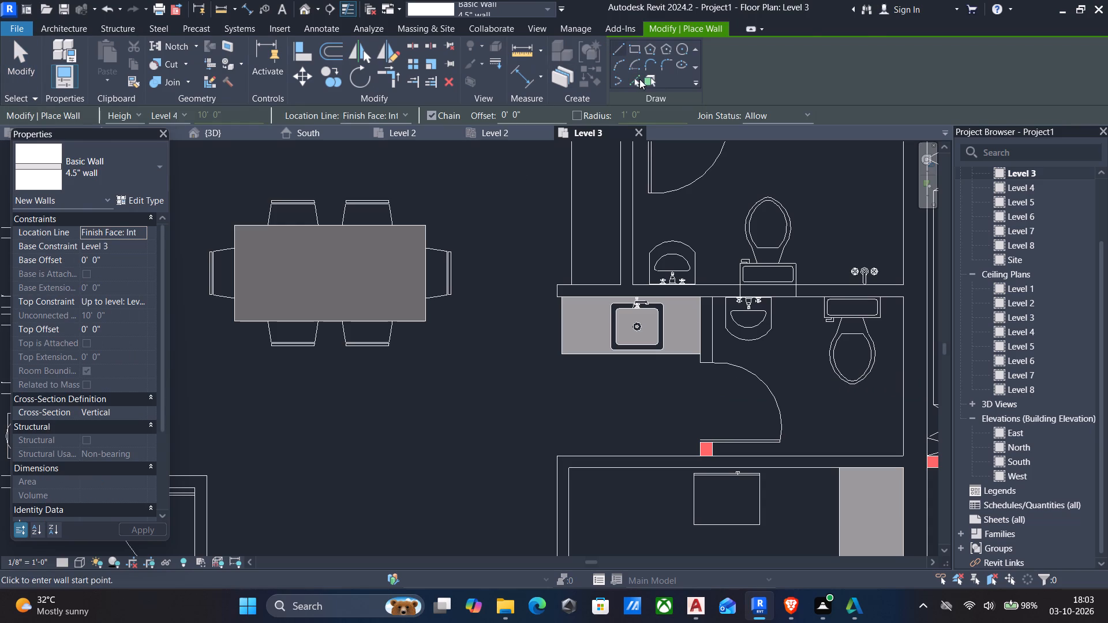
left_click(631, 79)
scroll(723, 489, "up", 4)
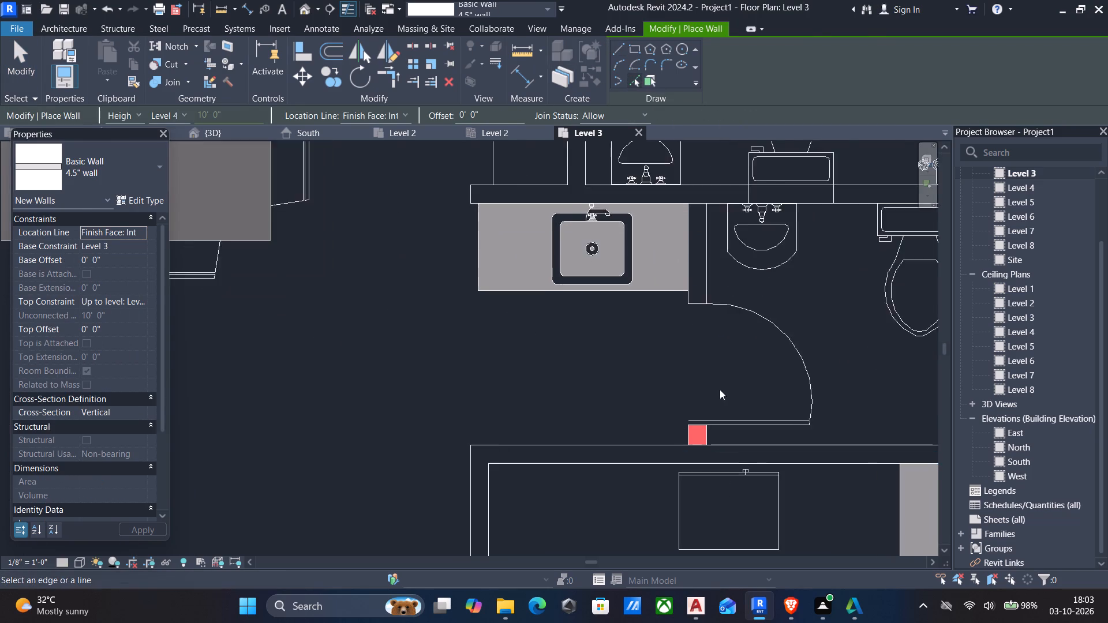
left_click(697, 442)
scroll(692, 369, "down", 2)
middle_click_drag(690, 369, 688, 380)
key("Escape")
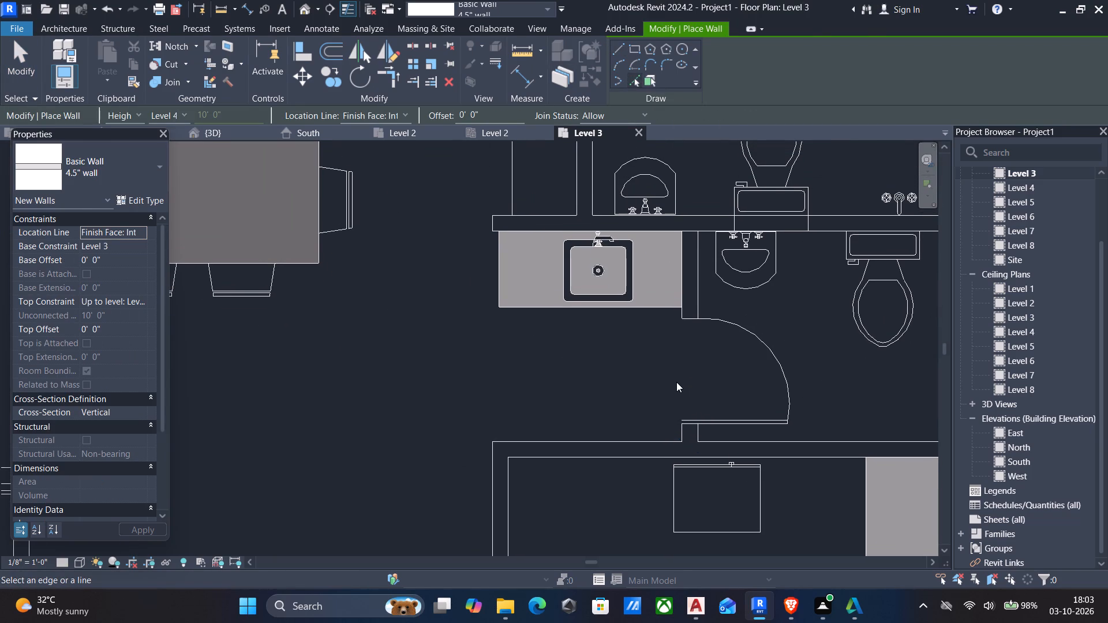
Align the north end of that short wall to the south face of the dividing wall, closing the south toilet's west side.
type("al")
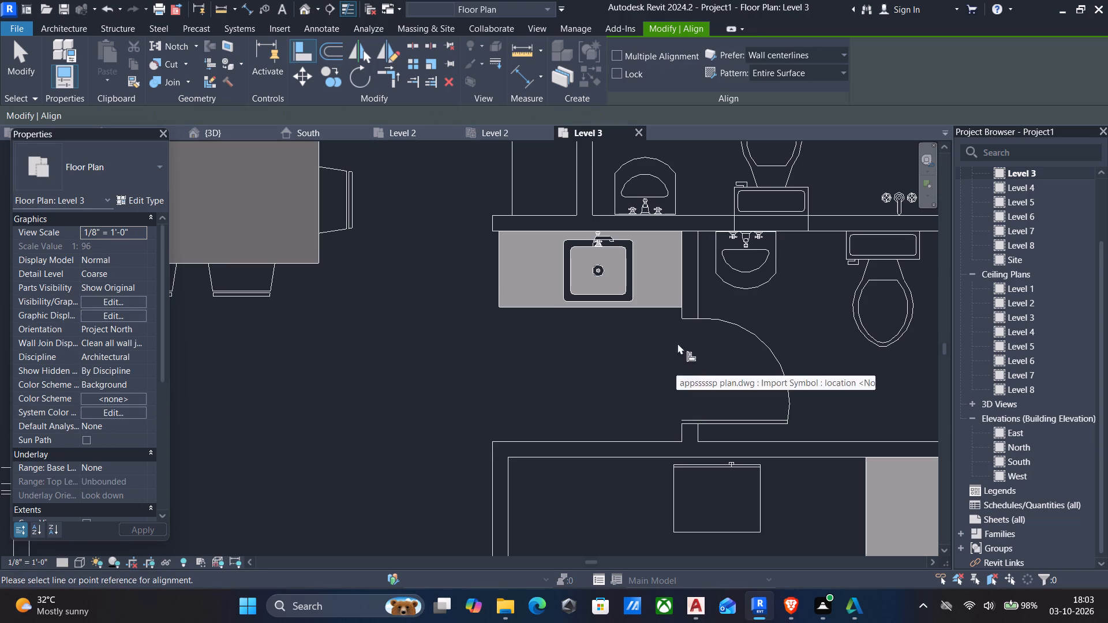
left_click(705, 231)
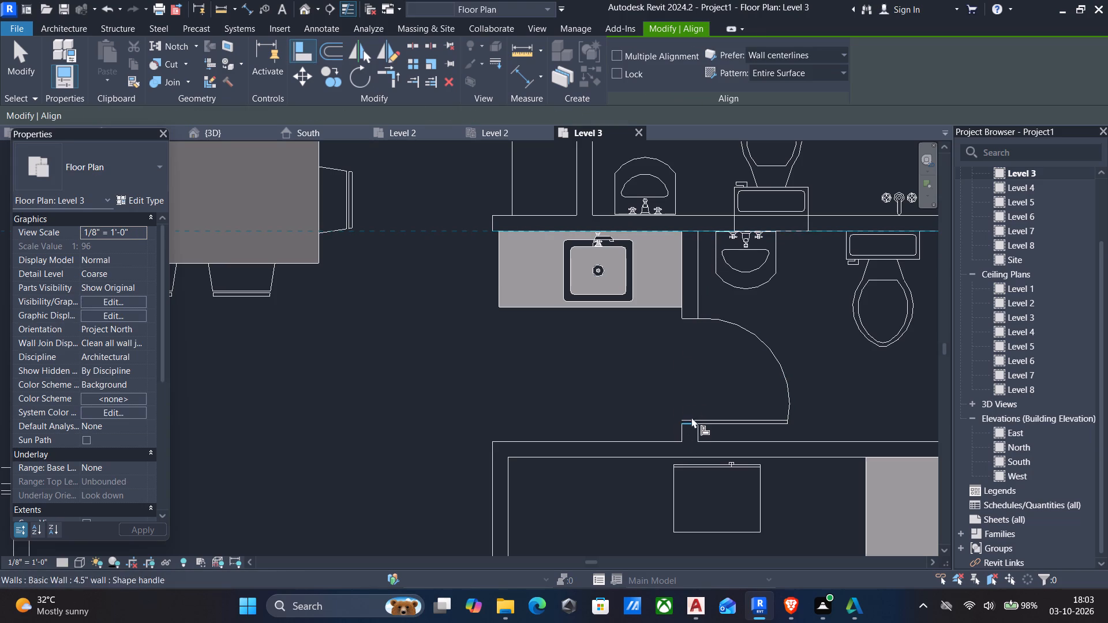
left_click(688, 421)
scroll(741, 428, "down", 3)
middle_click_drag(793, 474, 710, 410)
key("Escape")
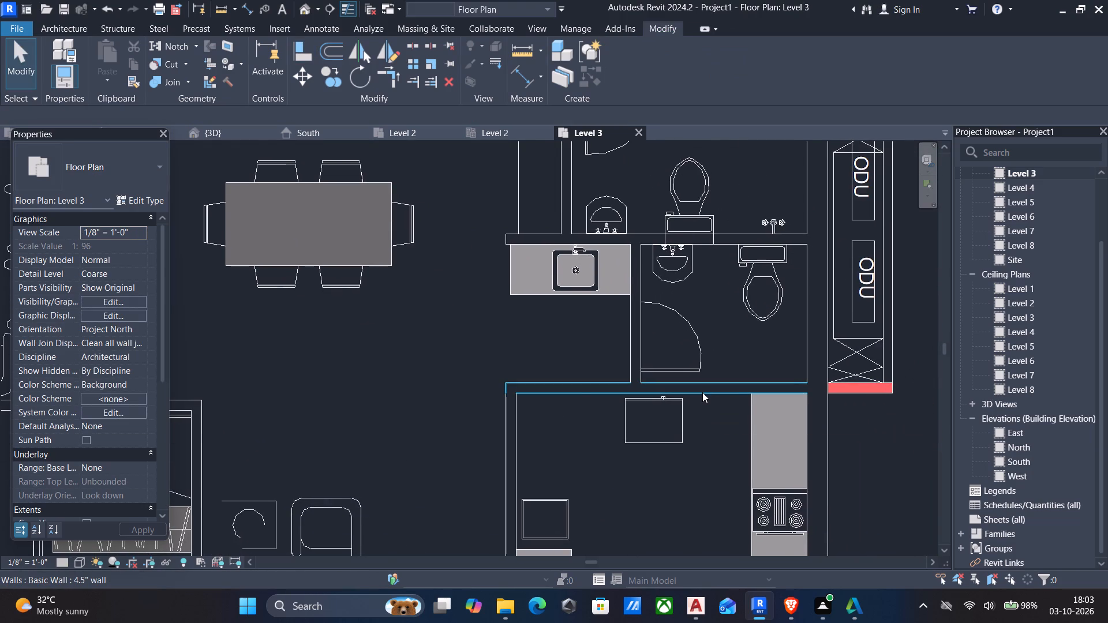
Place a 9" wall on the plan line along the south edge of the kitchen's L-shaped counter.
scroll(702, 392, "down", 3)
middle_click_drag(702, 393, 708, 384)
scroll(703, 406, "down", 1)
middle_click_drag(644, 475, 675, 406)
scroll(675, 406, "down", 1)
middle_click_drag(664, 484, 690, 447)
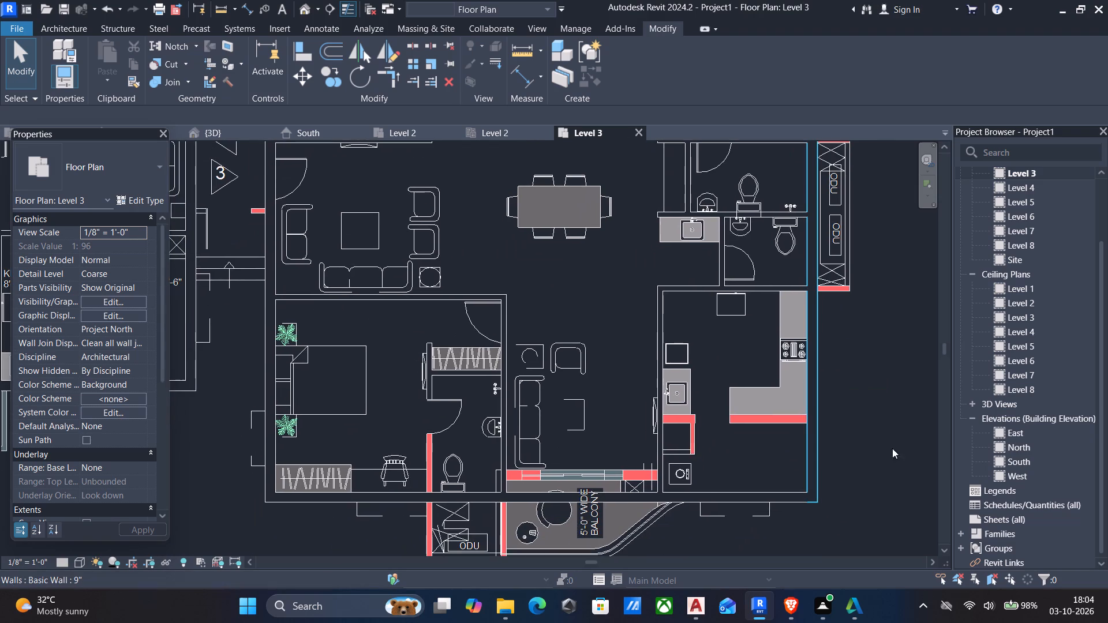
scroll(794, 419, "up", 2)
type("wa")
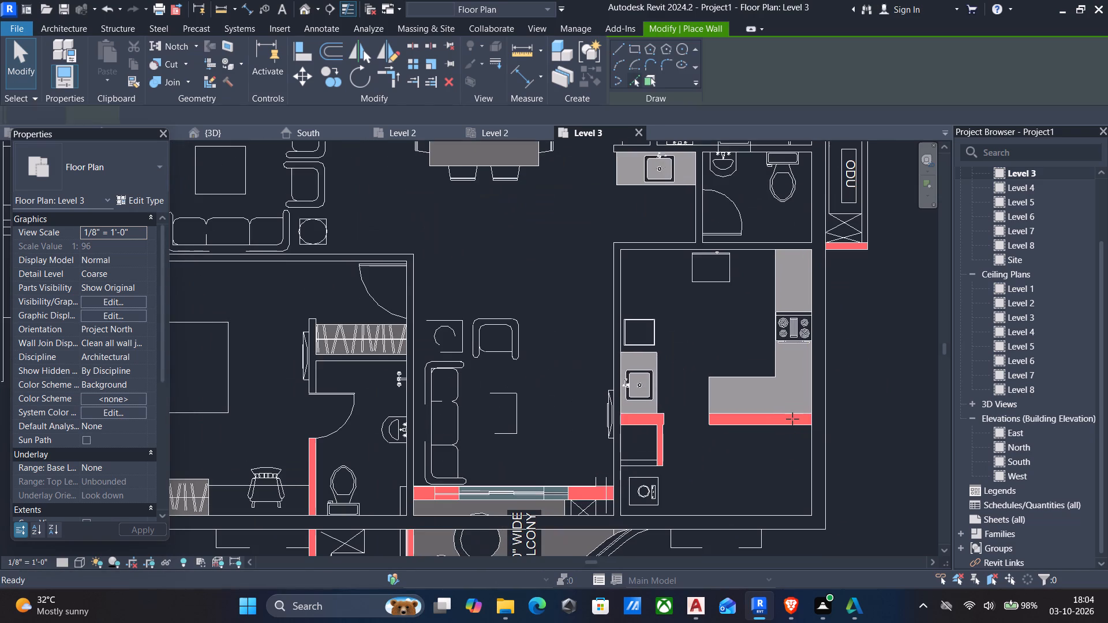
left_click(147, 178)
scroll(99, 279, "up", 4)
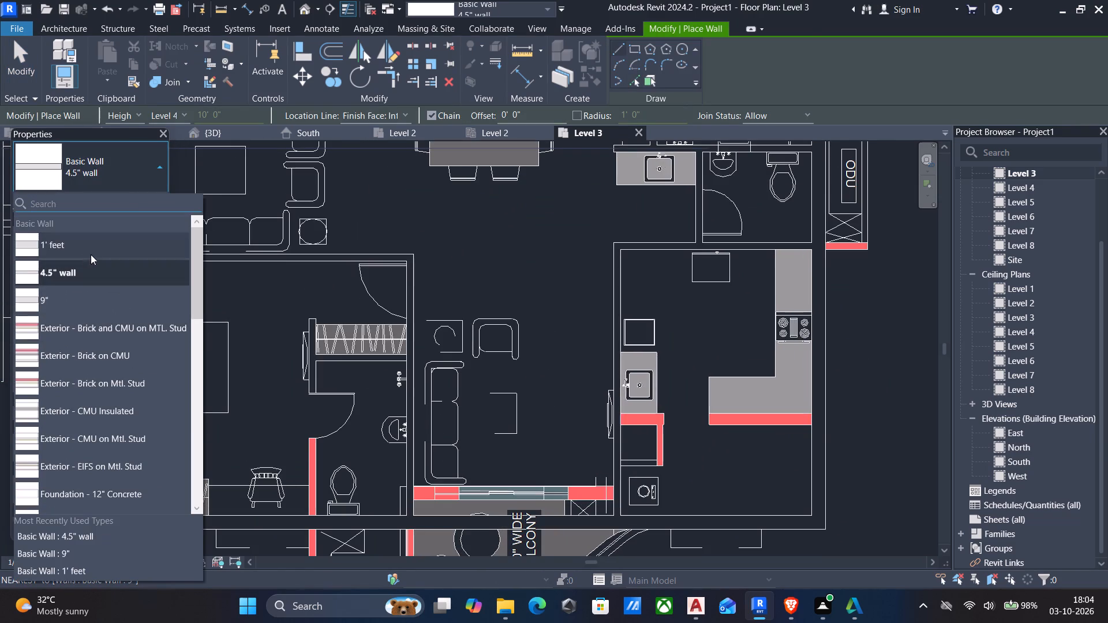
left_click(72, 304)
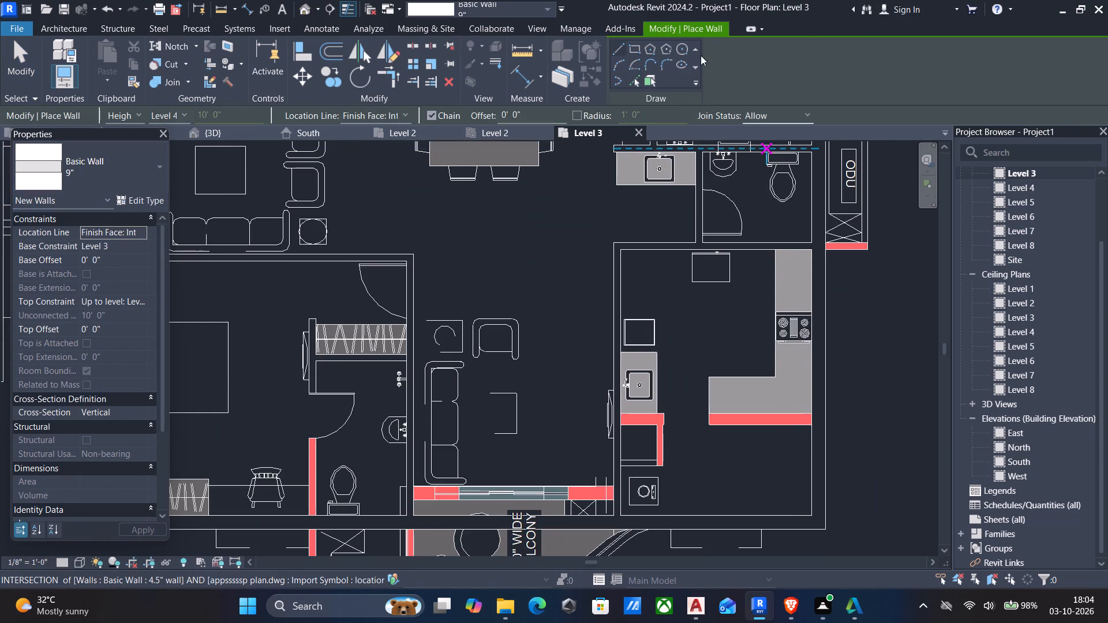
left_click(631, 81)
scroll(733, 430, "up", 3)
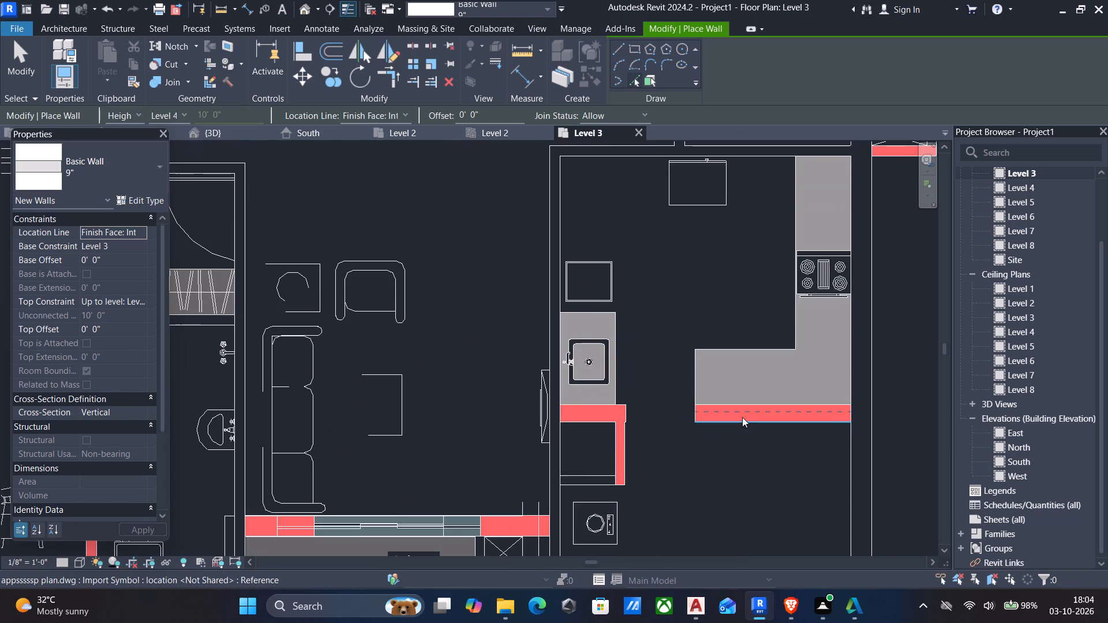
left_click(742, 417)
Place a 9" wall on the short plan segment south of the kitchen's sink counter.
scroll(712, 429, "down", 2)
middle_click_drag(700, 467, 797, 425)
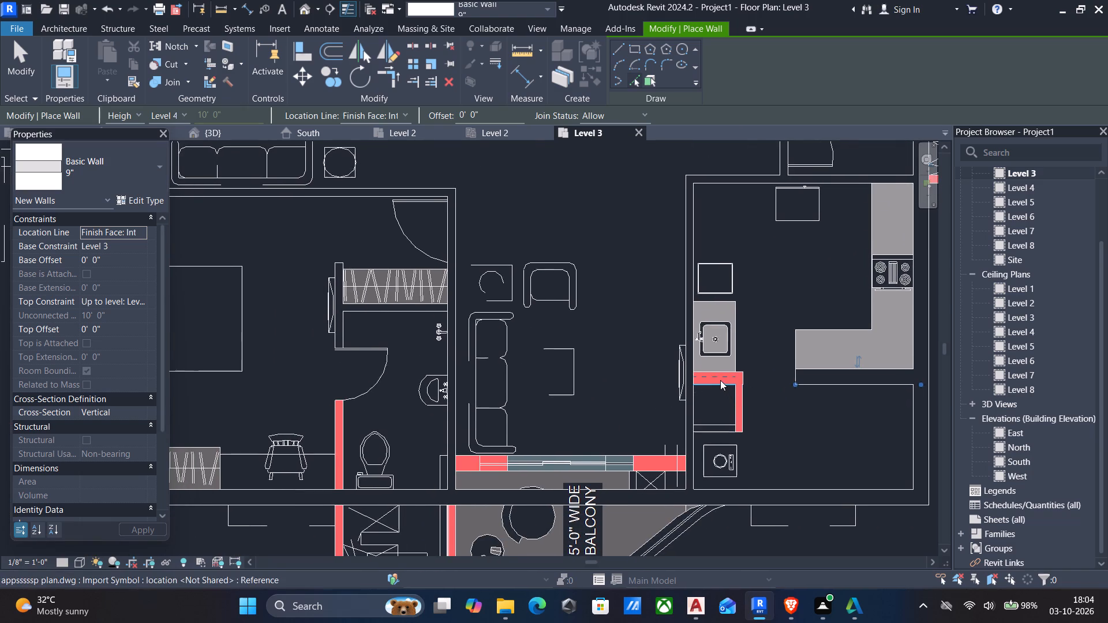
left_click(720, 380)
key("Escape")
middle_click_drag(749, 411, 759, 332)
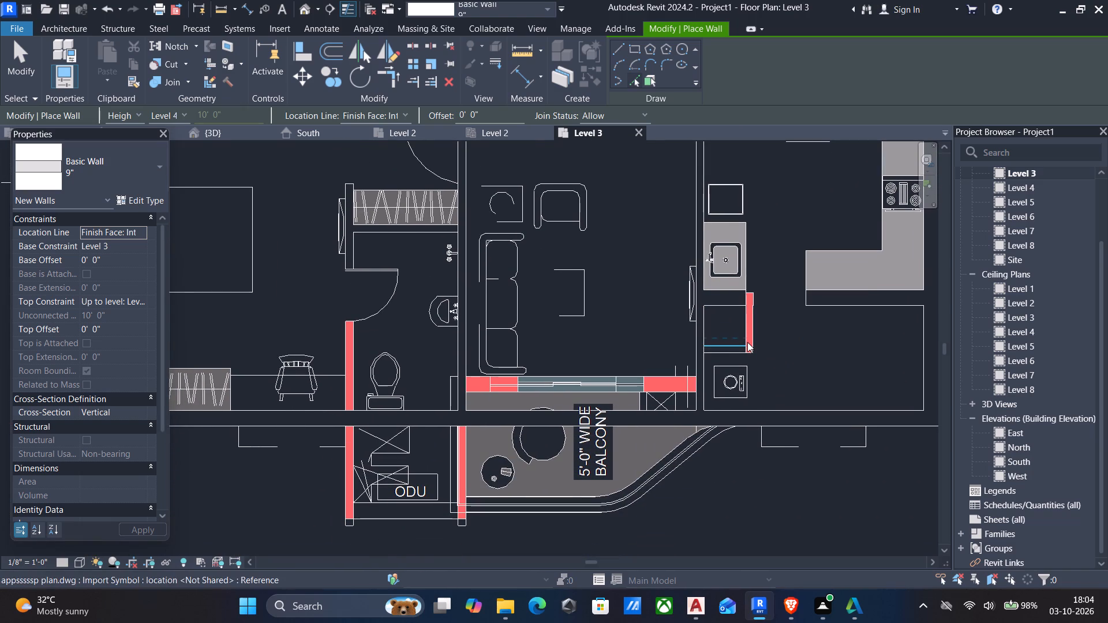
Place a 9" wall on the plan line between the living room and the 5'-0" wide balcony.
key("Escape")
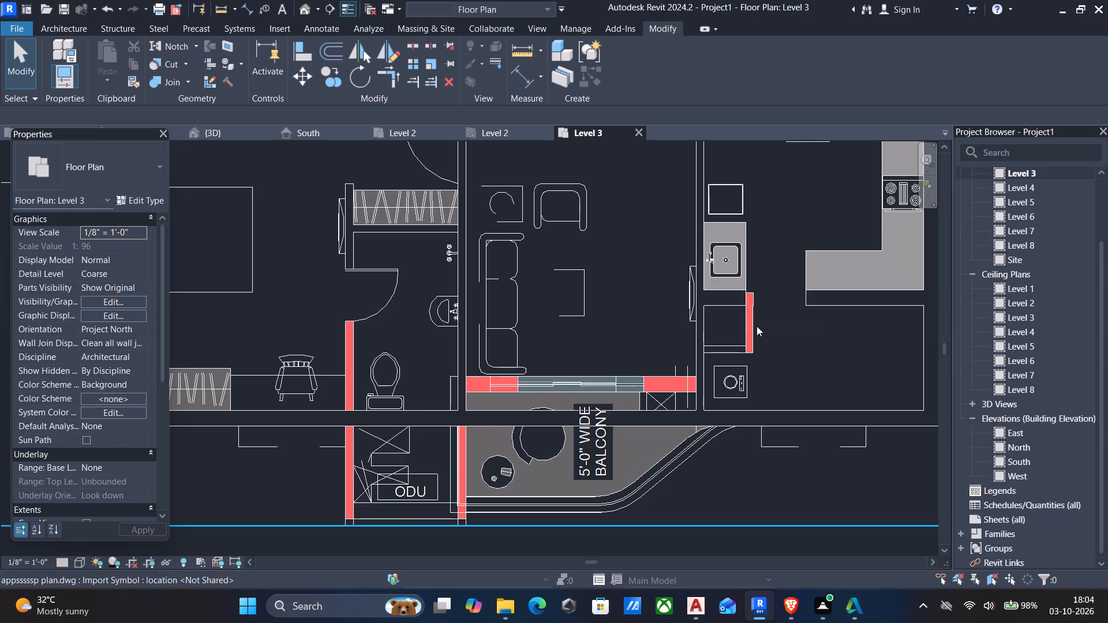
scroll(757, 326, "down", 2)
scroll(753, 322, "up", 4)
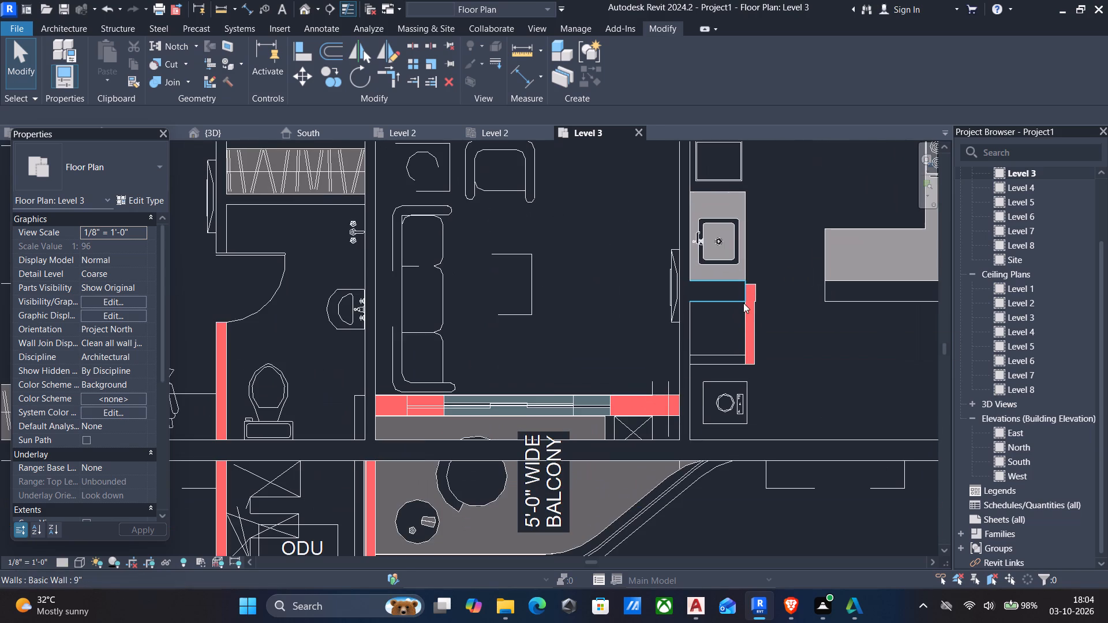
scroll(746, 335, "down", 4)
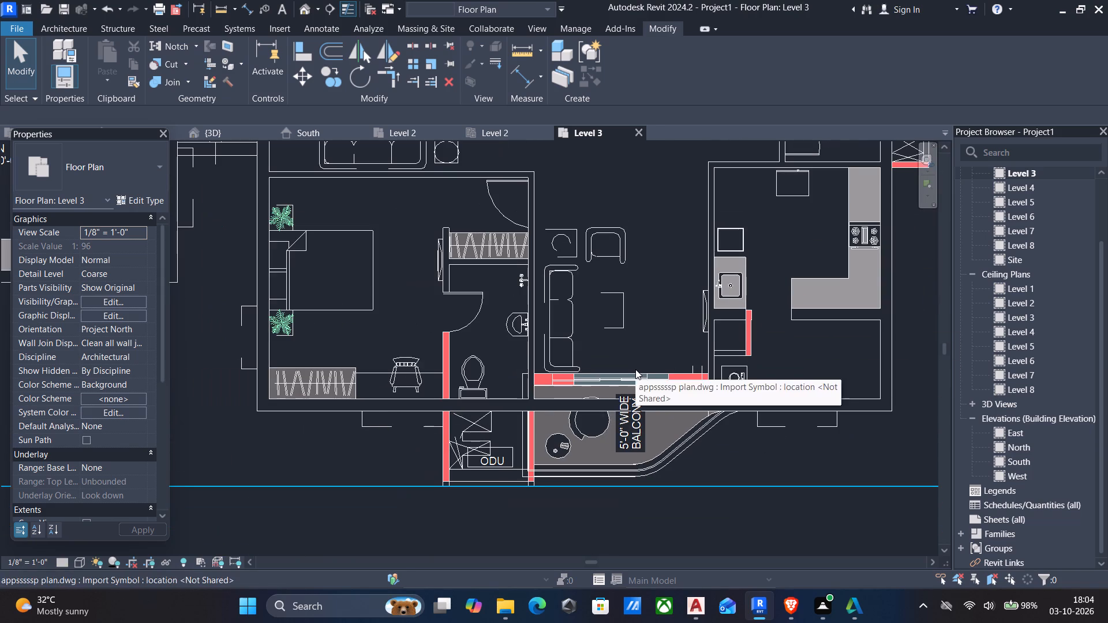
type("wa")
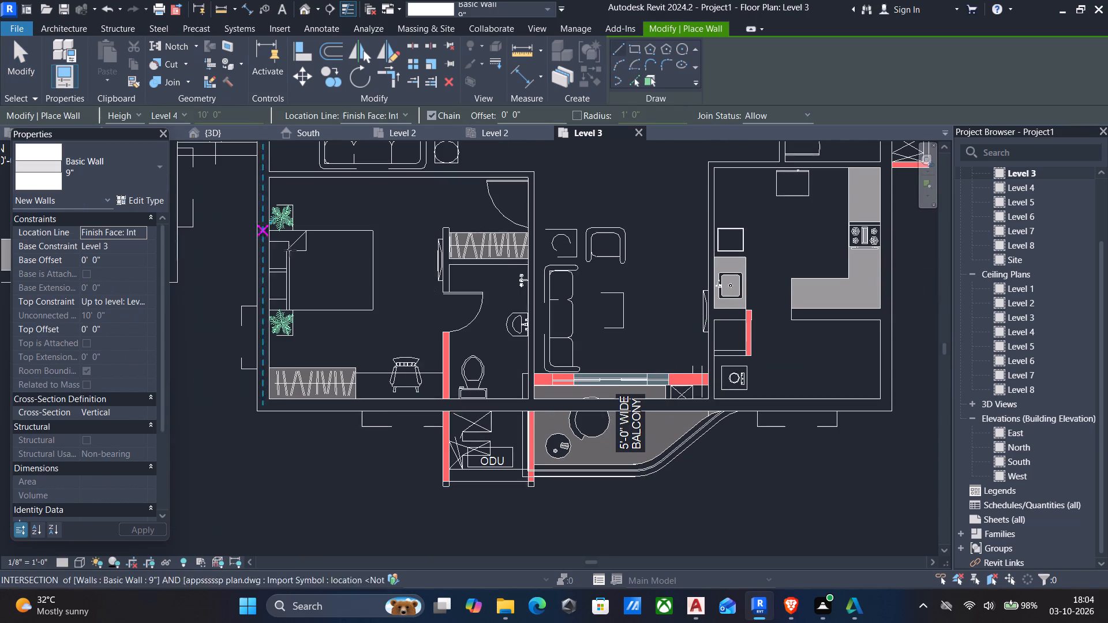
left_click(637, 82)
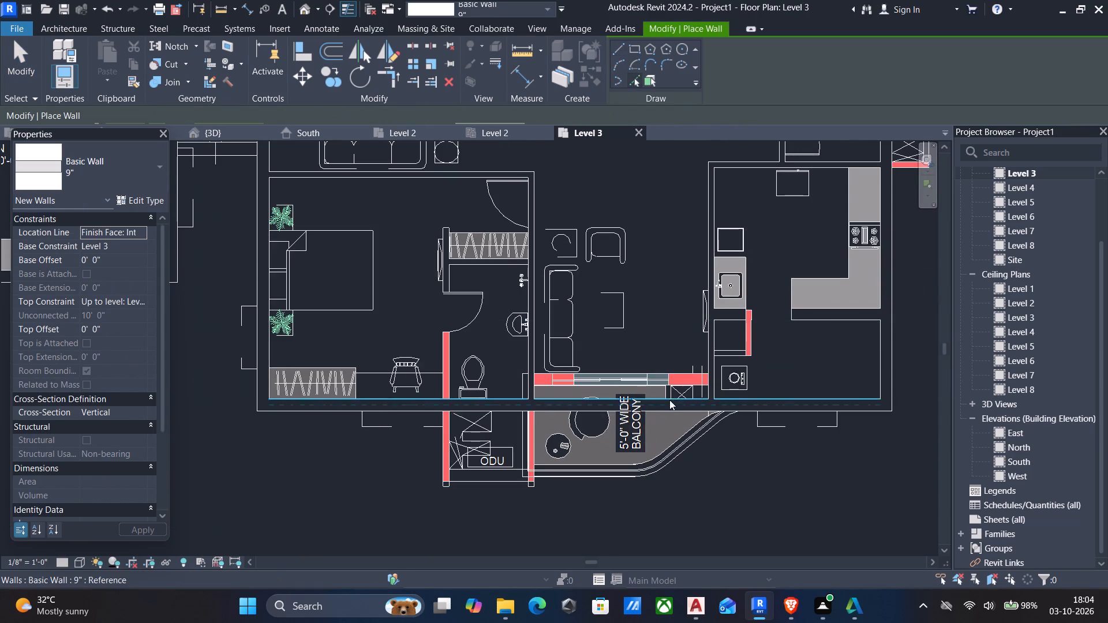
scroll(698, 386, "up", 3)
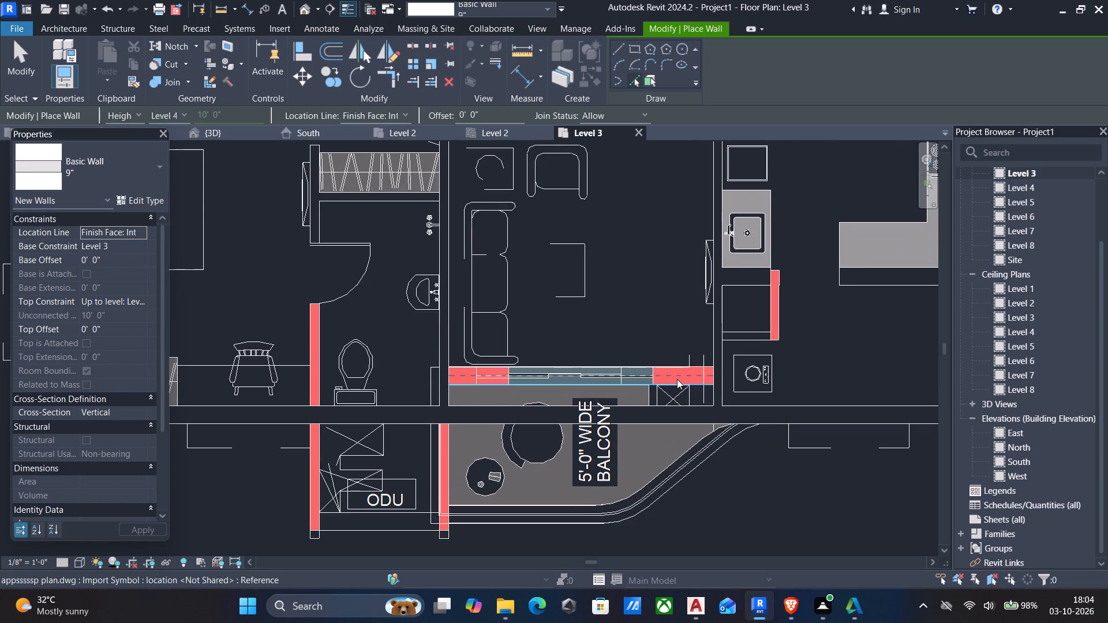
left_click(677, 379)
scroll(673, 379, "down", 3)
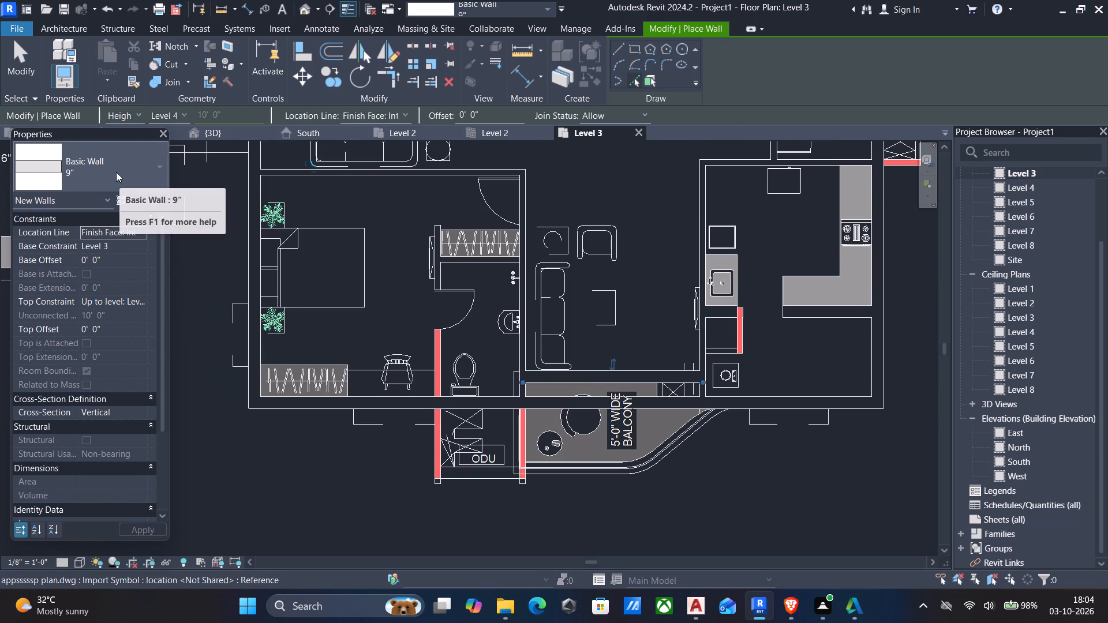
key("Escape")
key("Escape")
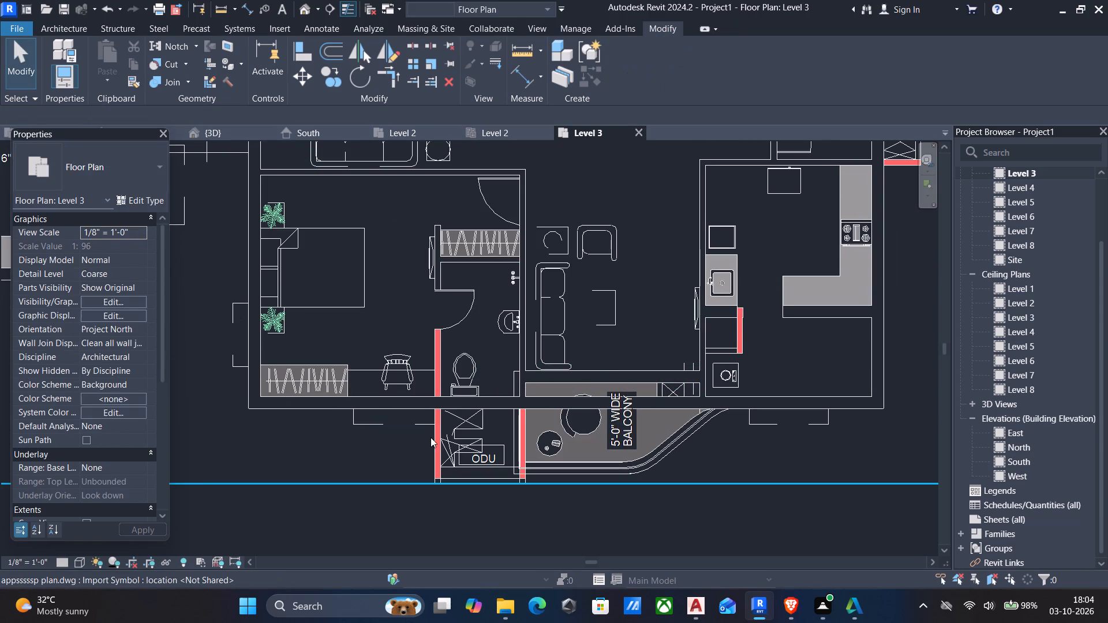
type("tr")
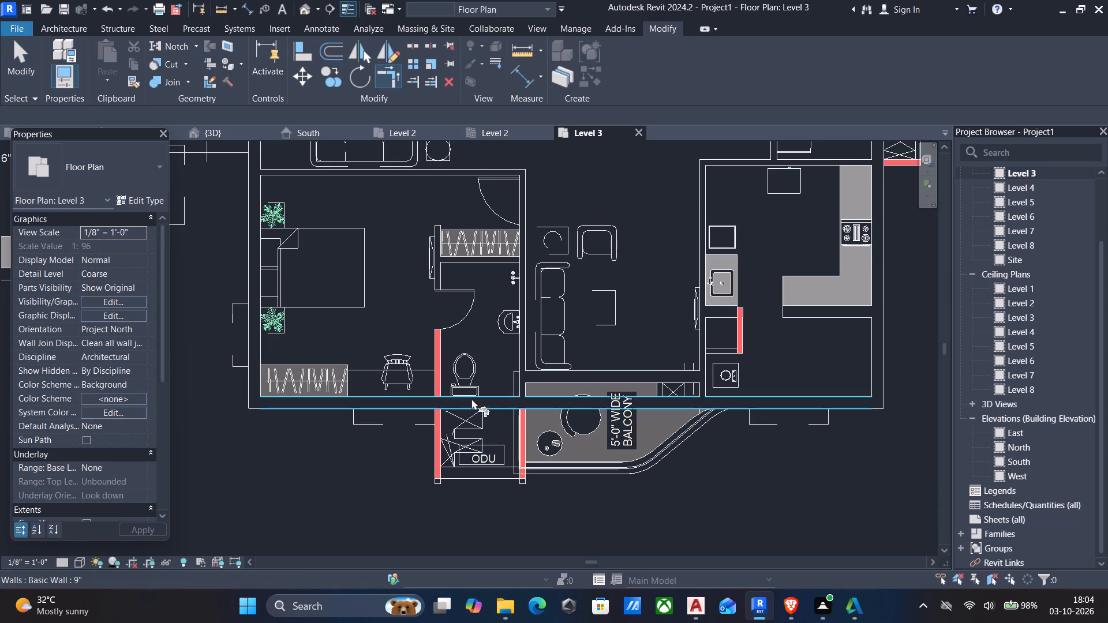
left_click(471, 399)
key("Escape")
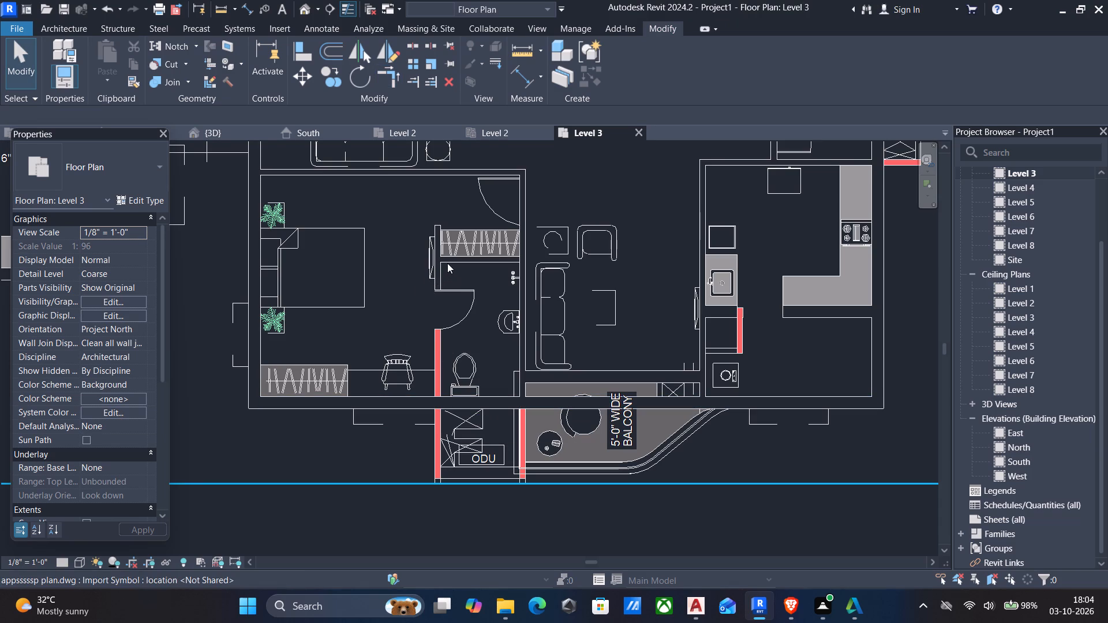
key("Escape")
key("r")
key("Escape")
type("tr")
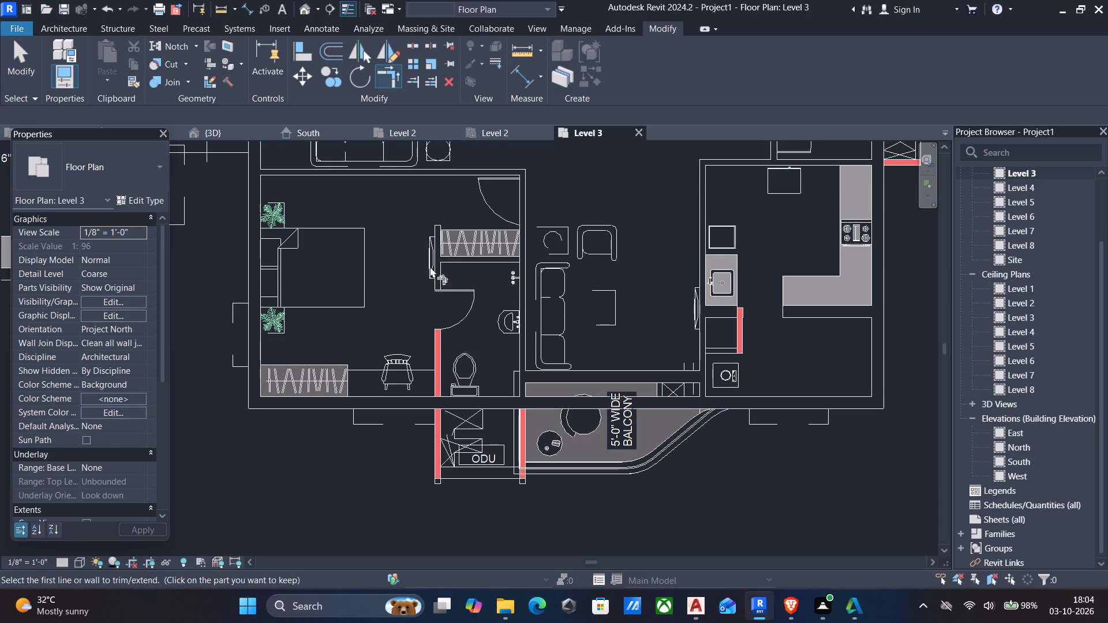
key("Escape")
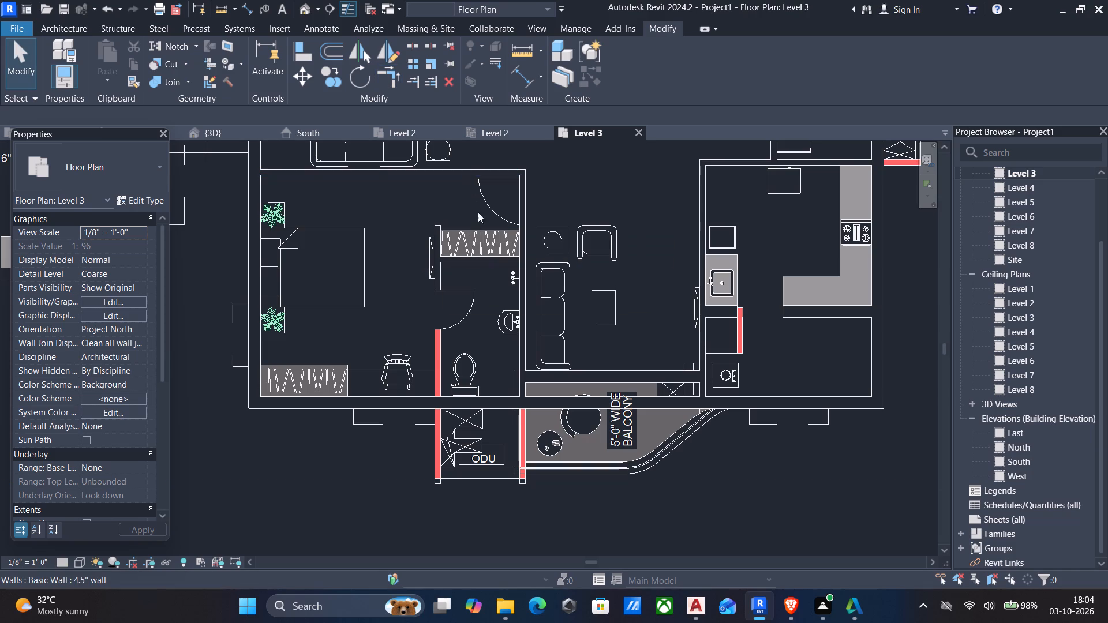
Place a 4.5" wall on the plan line between the south bedroom's wardrobe and its attached toilet.
type("wa")
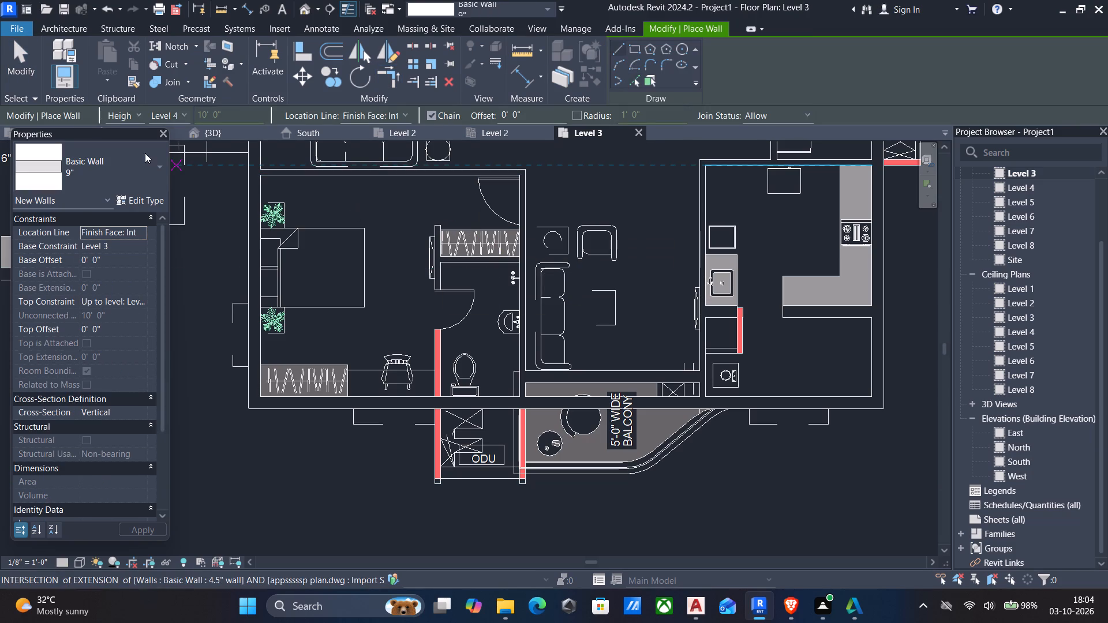
left_click(137, 160)
scroll(88, 267, "up", 4)
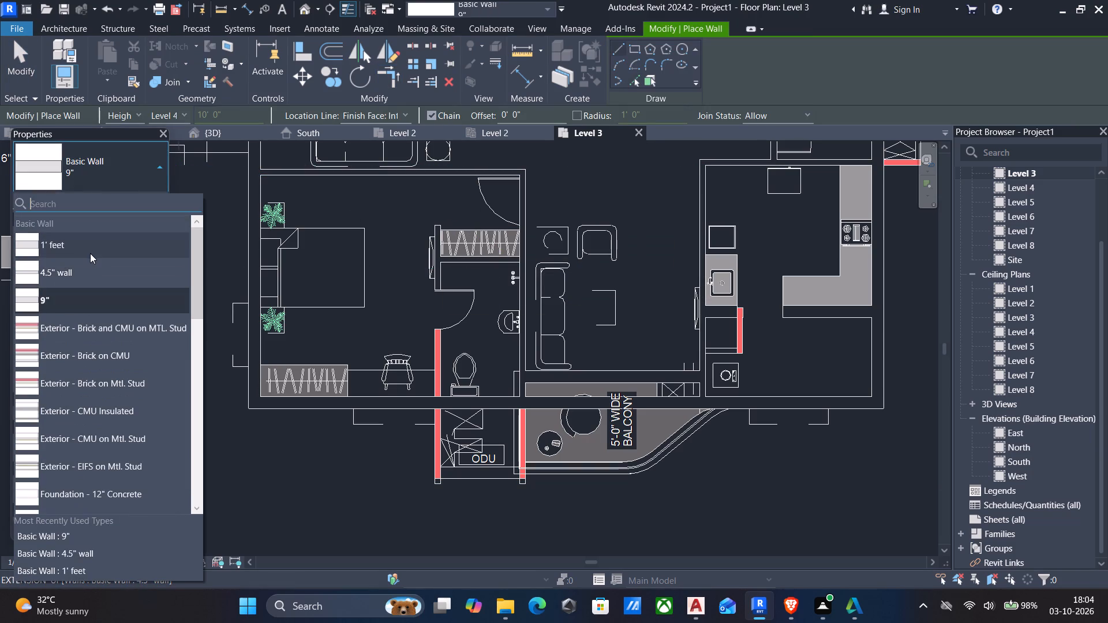
left_click(80, 274)
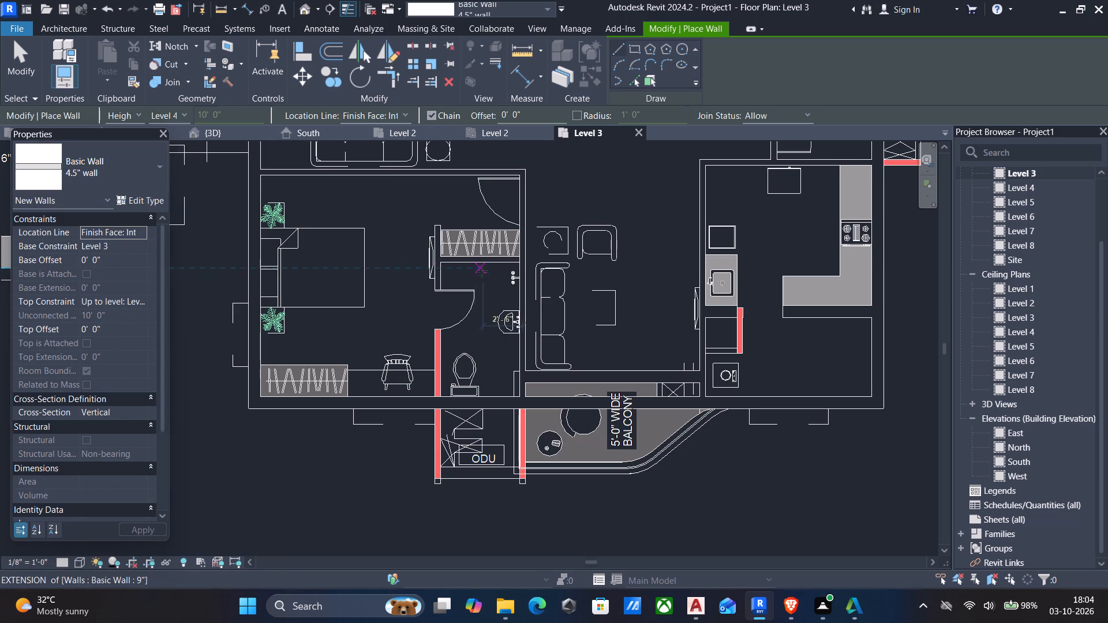
left_click(635, 80)
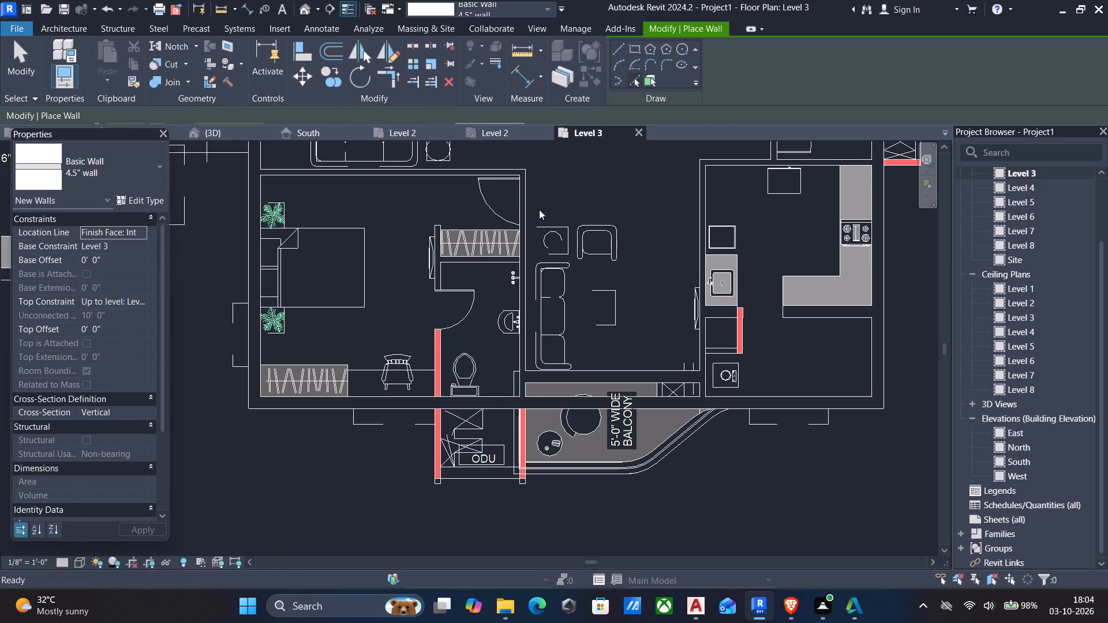
scroll(475, 259, "up", 4)
left_click(474, 256)
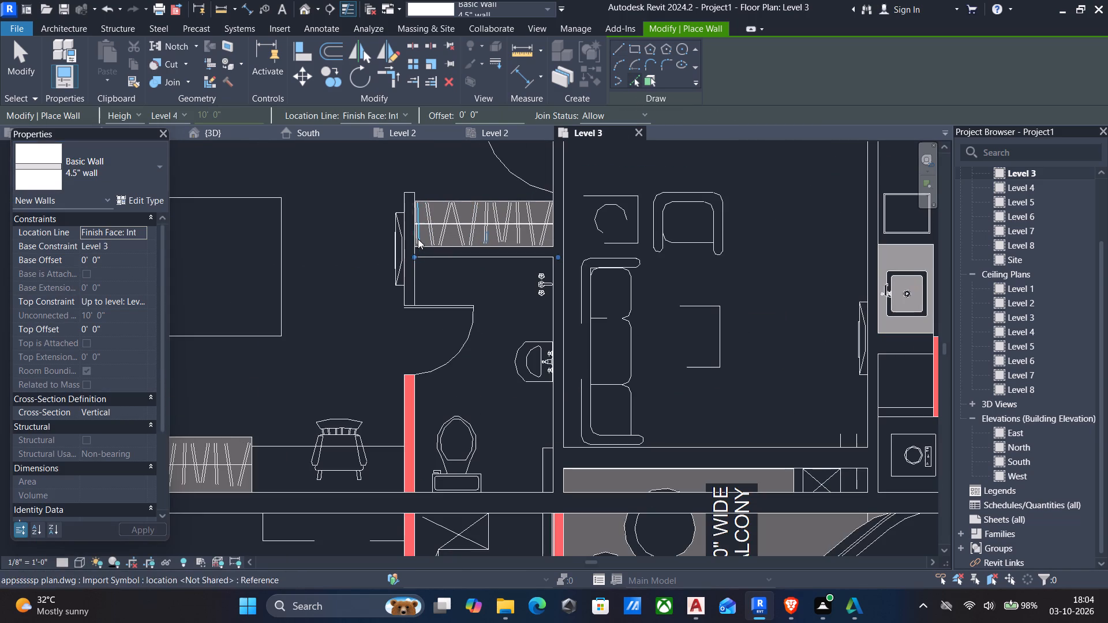
Place 4.5" walls on the toilet's west side, on the plan segments north and south of its door opening.
left_click(413, 276)
scroll(417, 288, "down", 4)
middle_click_drag(439, 319, 452, 296)
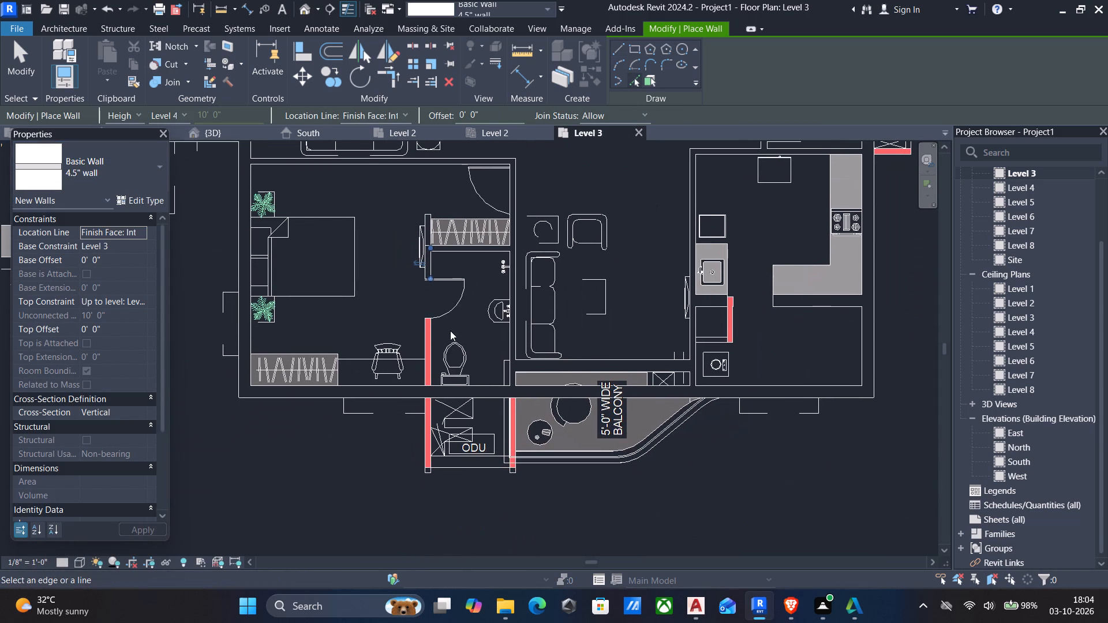
left_click(428, 338)
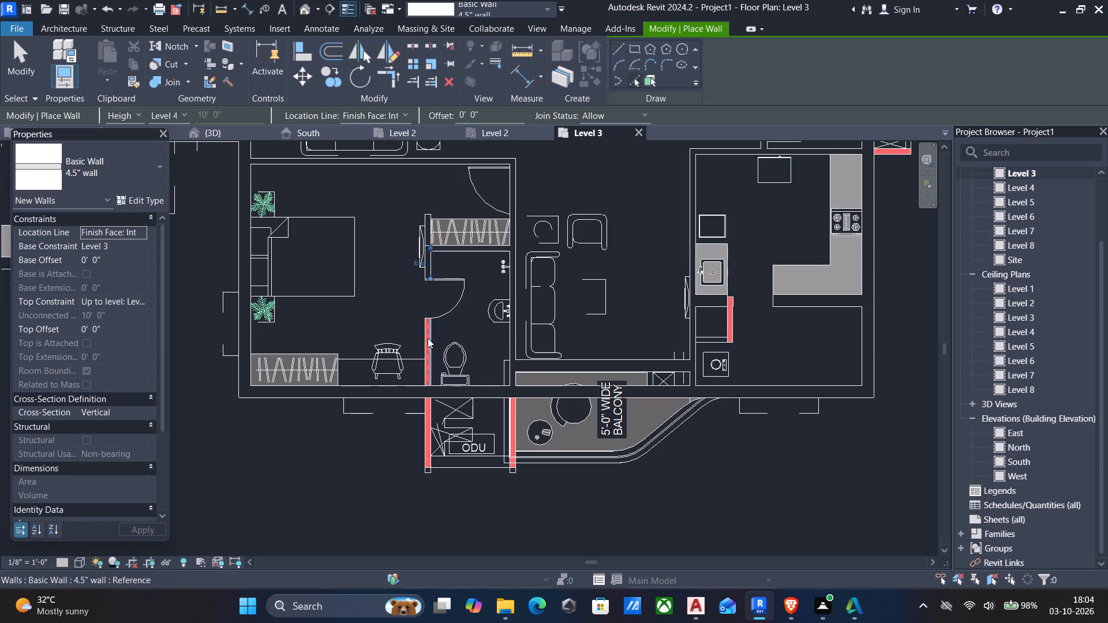
key("Escape")
key("Escape")
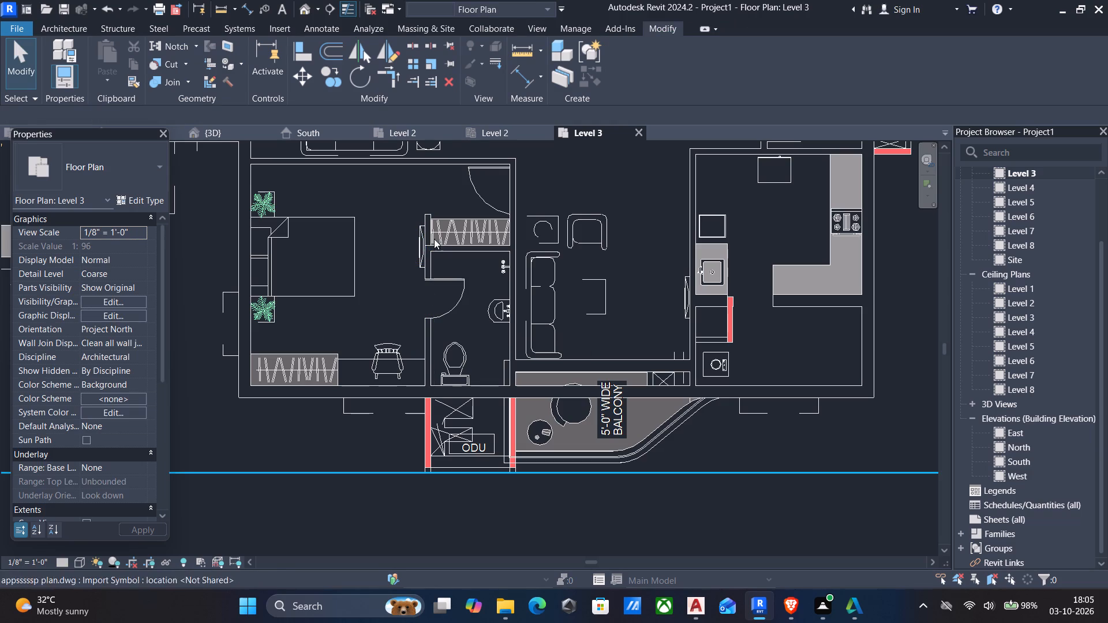
Extend the north segment of the toilet's west wall past the wardrobe to the plan's wall end, making it 4'-1" long.
left_click(426, 258)
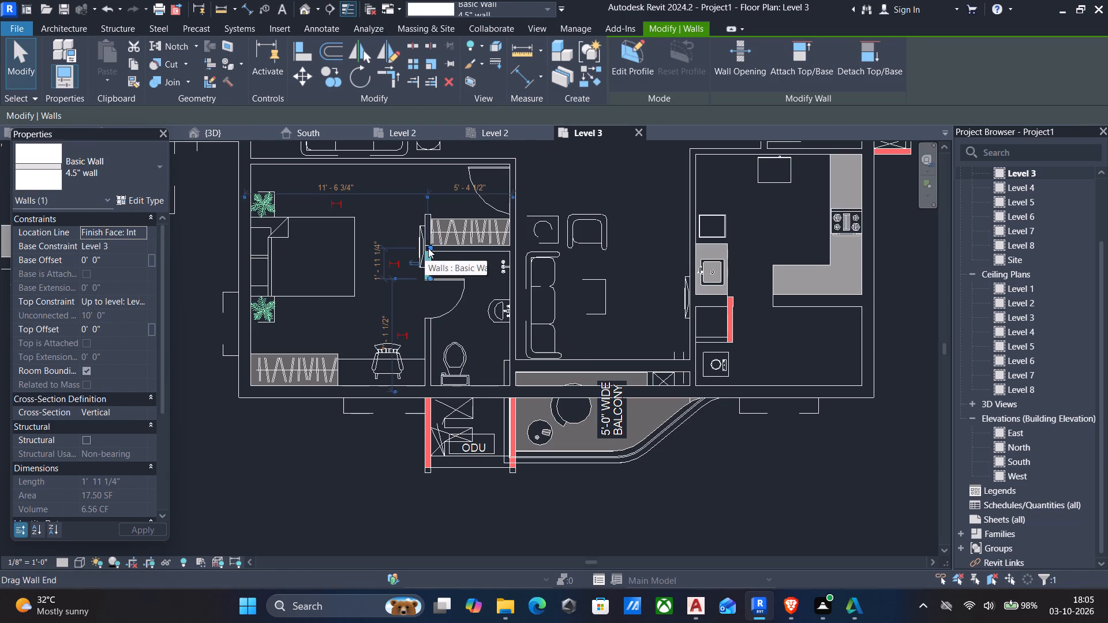
left_click_drag(428, 248, 433, 216)
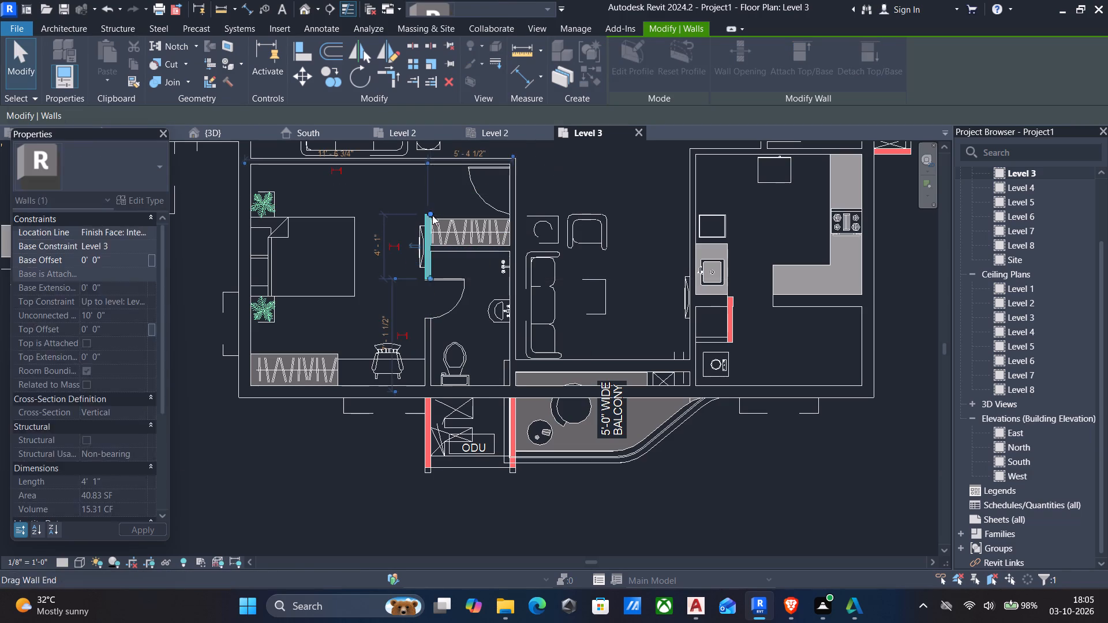
key("Escape")
scroll(432, 215, "up", 5)
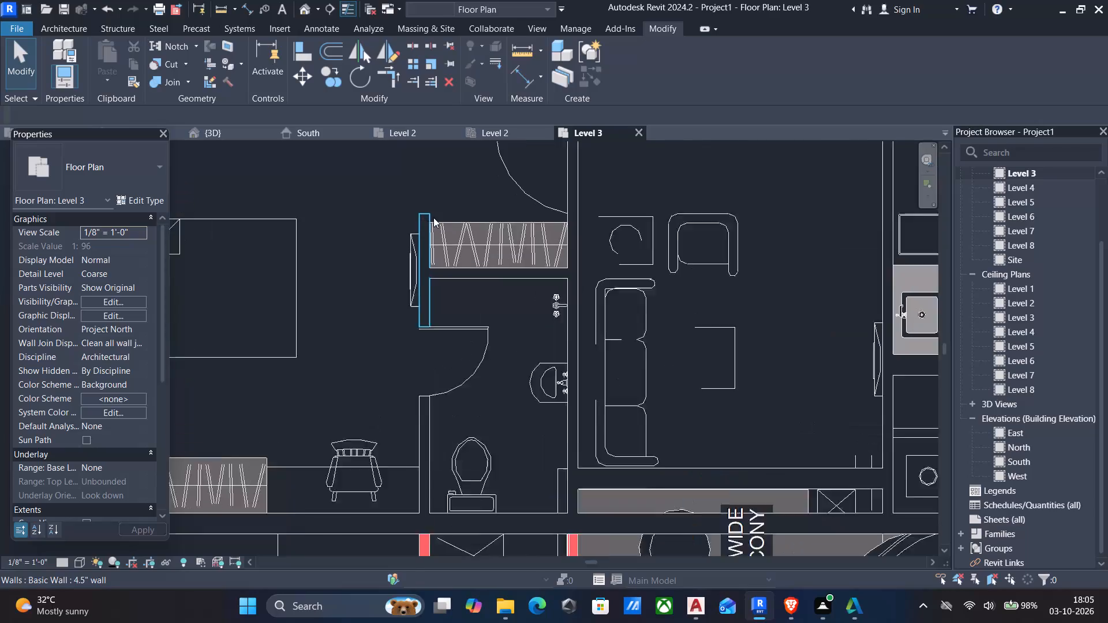
scroll(433, 217, "up", 1)
left_click(426, 221)
left_click_drag(429, 211, 429, 211)
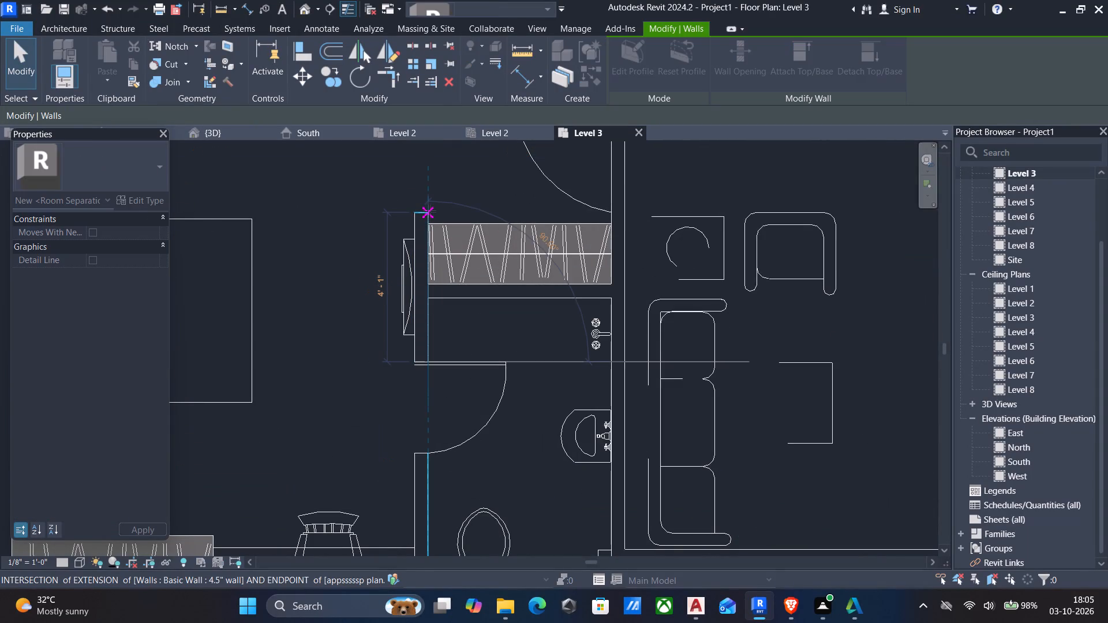
left_click_drag(429, 211, 429, 217)
key("Escape")
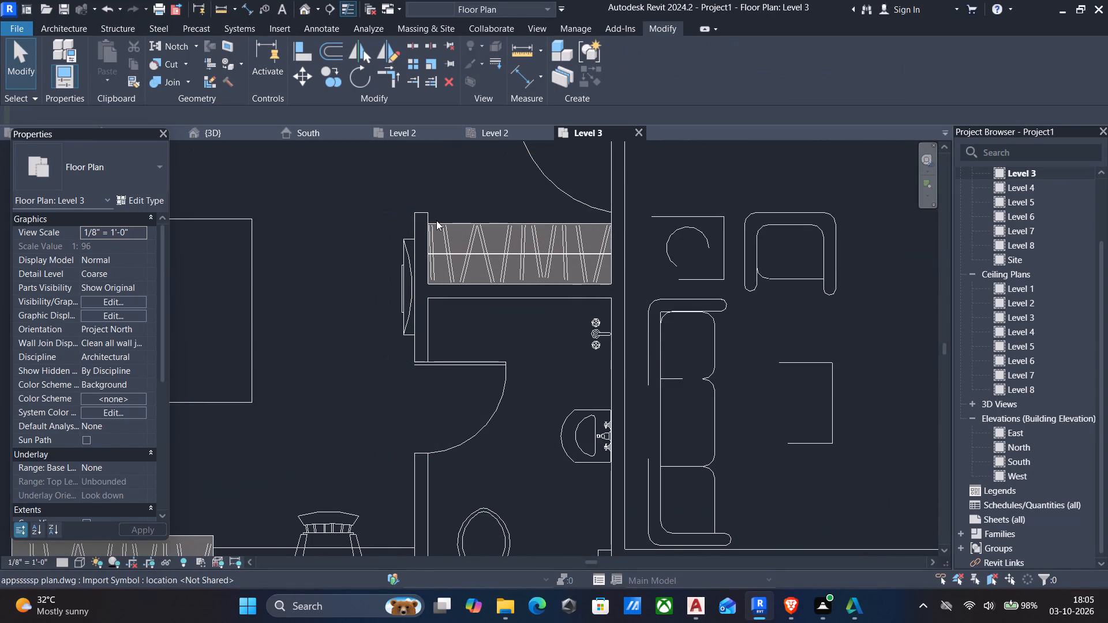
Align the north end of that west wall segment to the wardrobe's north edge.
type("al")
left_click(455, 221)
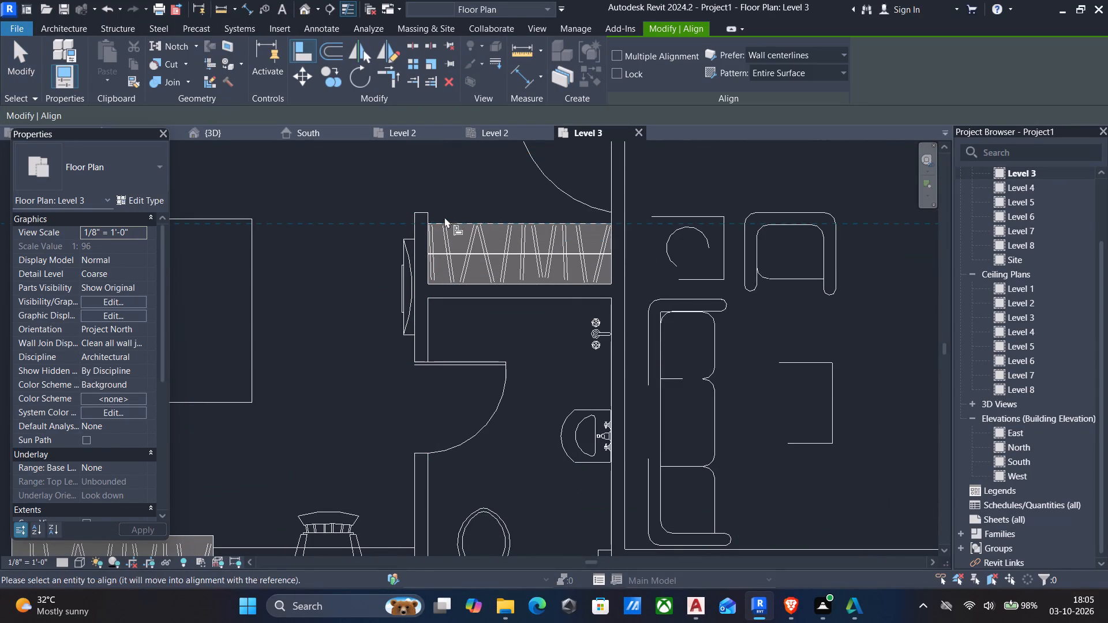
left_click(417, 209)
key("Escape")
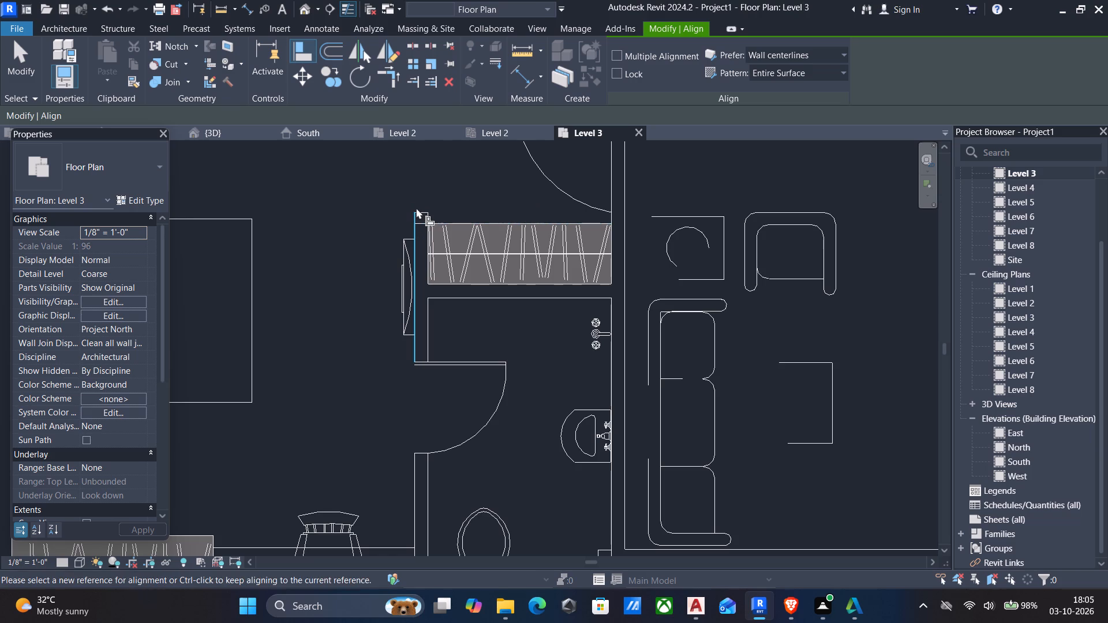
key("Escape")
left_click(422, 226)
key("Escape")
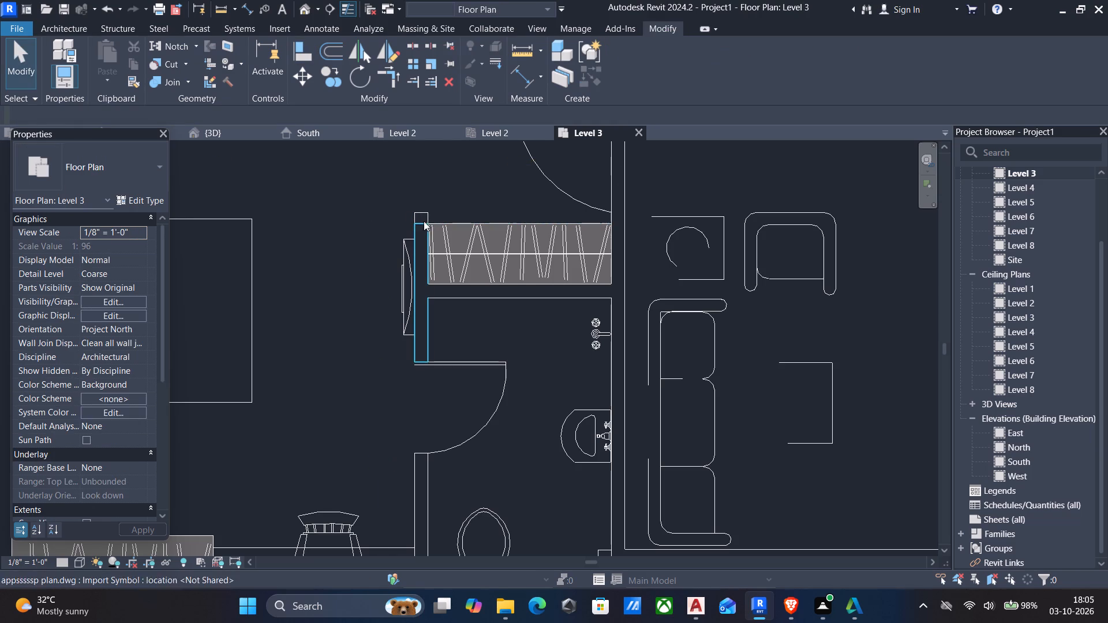
Stretch that segment's north end back to the plan's wall end just beyond the wardrobe, for a 4'-1" length.
left_click(419, 234)
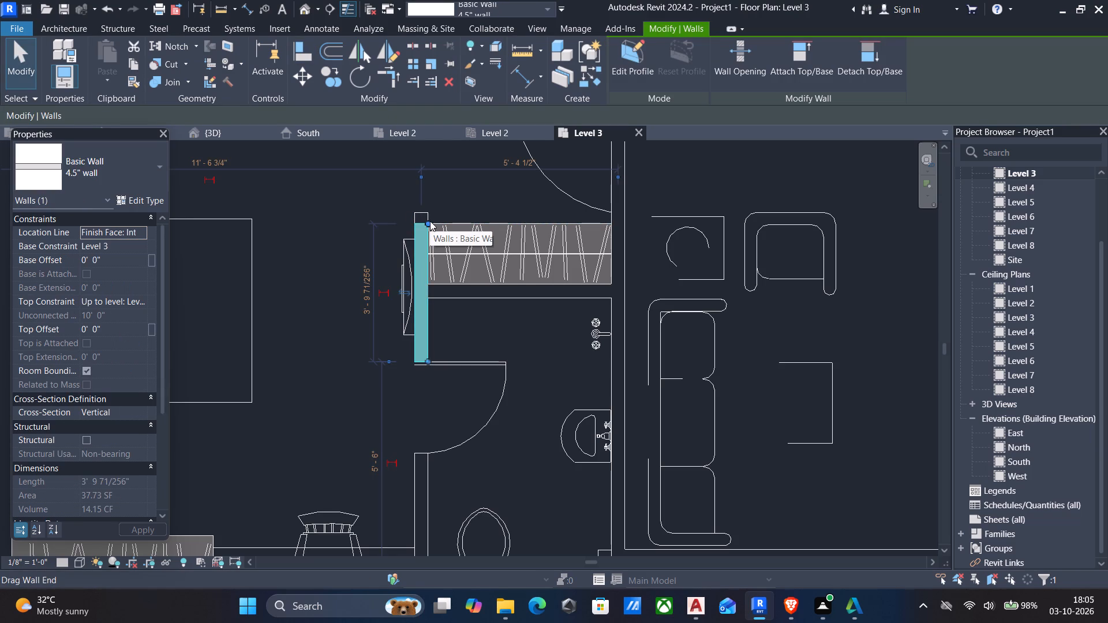
left_click_drag(426, 223, 425, 216)
key("Escape")
scroll(433, 276, "down", 3)
middle_click_drag(454, 305, 467, 282)
left_click(439, 290)
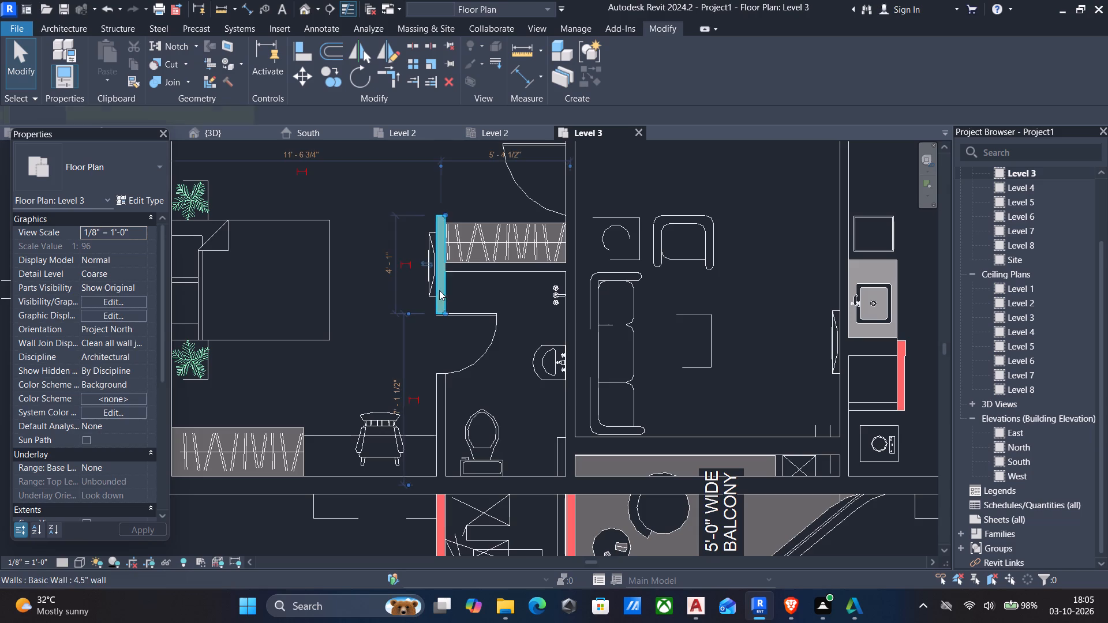
key("Escape")
Extend the wall segment south of the toilet door northward across the door opening to meet the north segment.
left_click(443, 397)
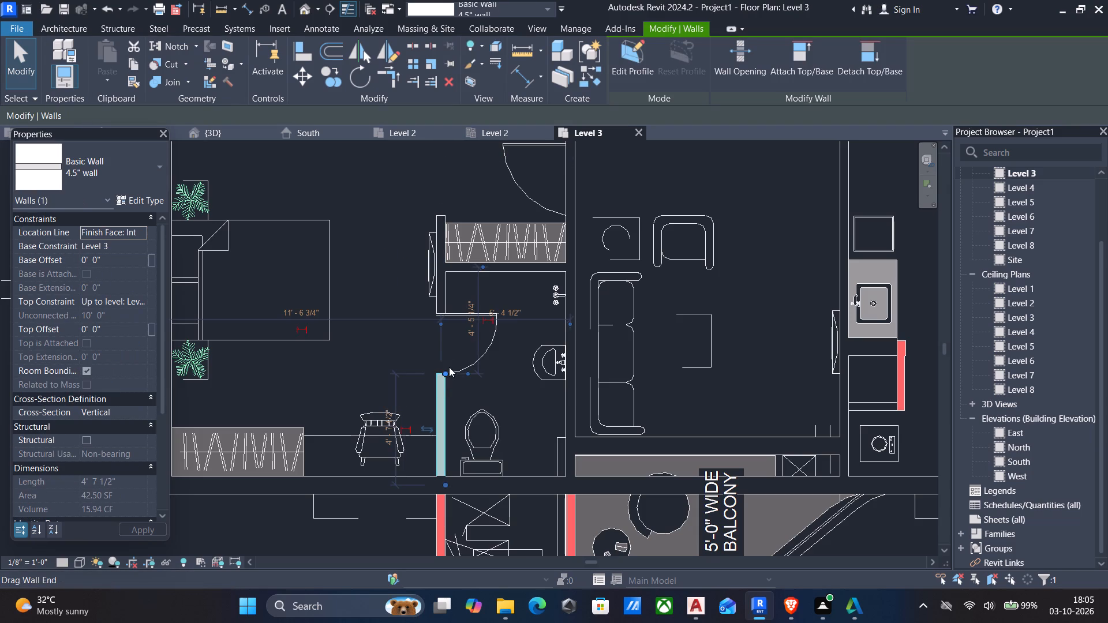
left_click_drag(447, 370, 448, 320)
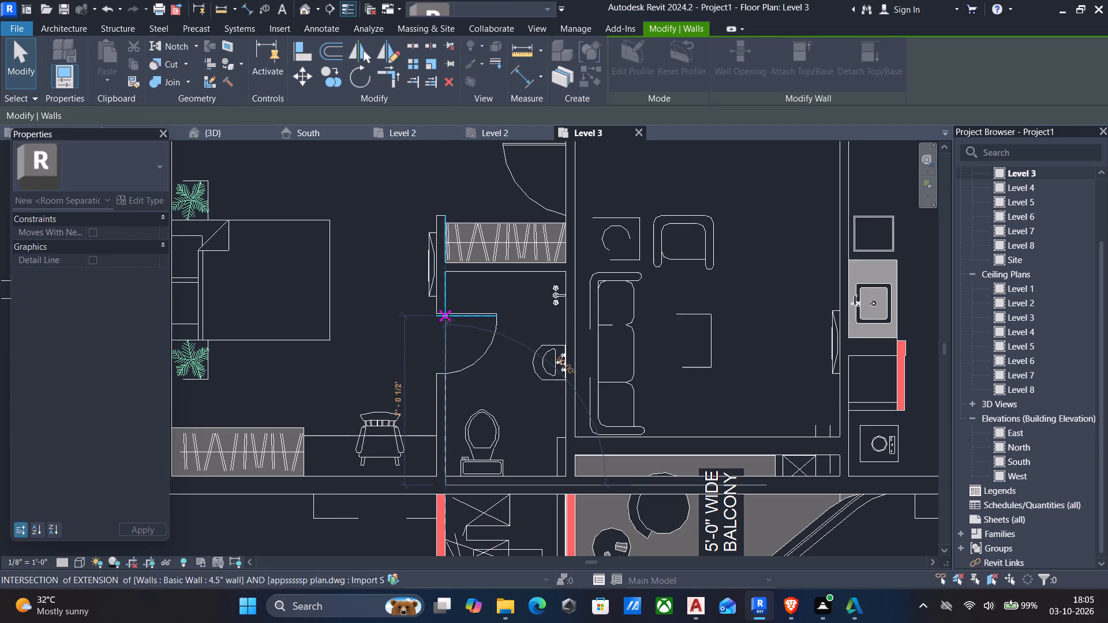
left_click_drag(448, 320, 448, 319)
key("Escape")
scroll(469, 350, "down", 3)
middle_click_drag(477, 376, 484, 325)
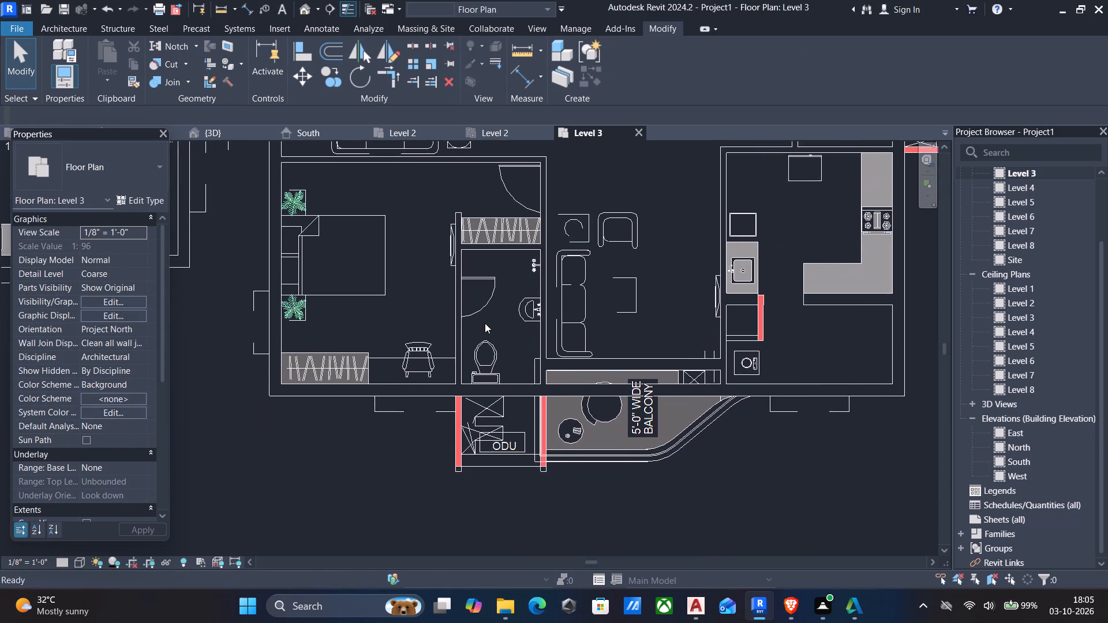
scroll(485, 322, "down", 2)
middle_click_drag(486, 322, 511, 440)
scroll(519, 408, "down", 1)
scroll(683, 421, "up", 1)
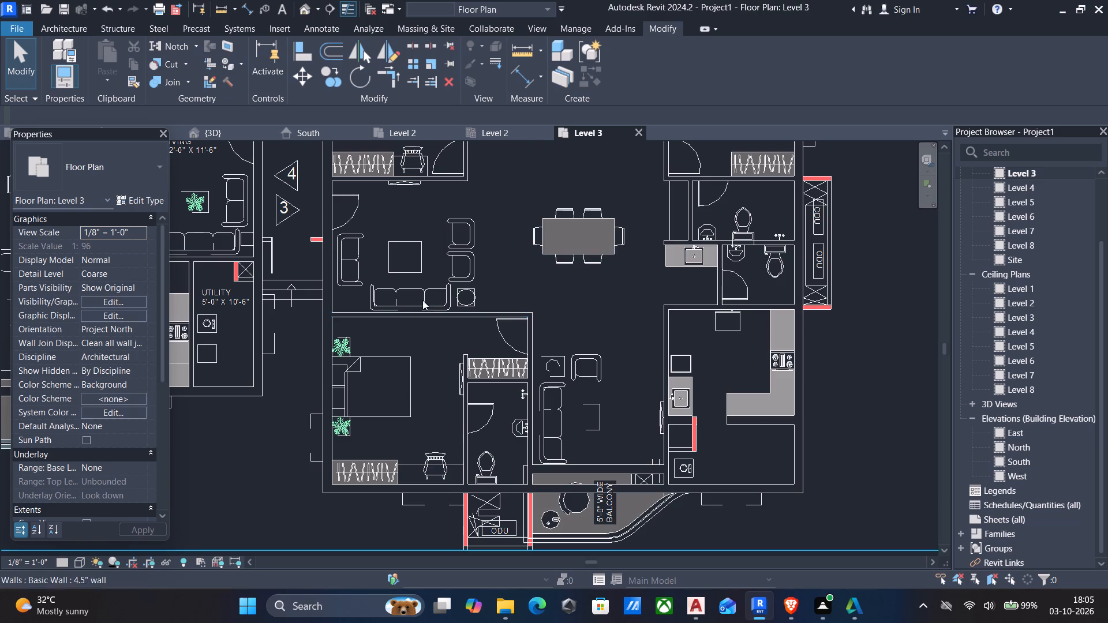
Place a 4.5" wall along the plan's short wall stub near marker 3 in the corridor between the apartments.
middle_click_drag(382, 250, 451, 280)
scroll(444, 278, "down", 1)
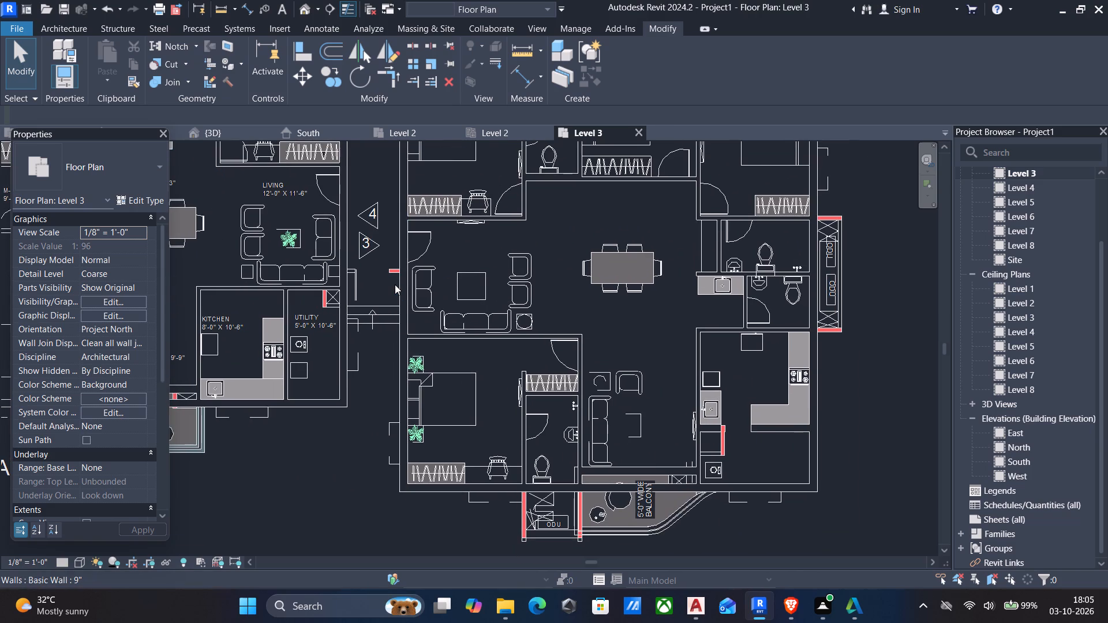
scroll(395, 284, "up", 4)
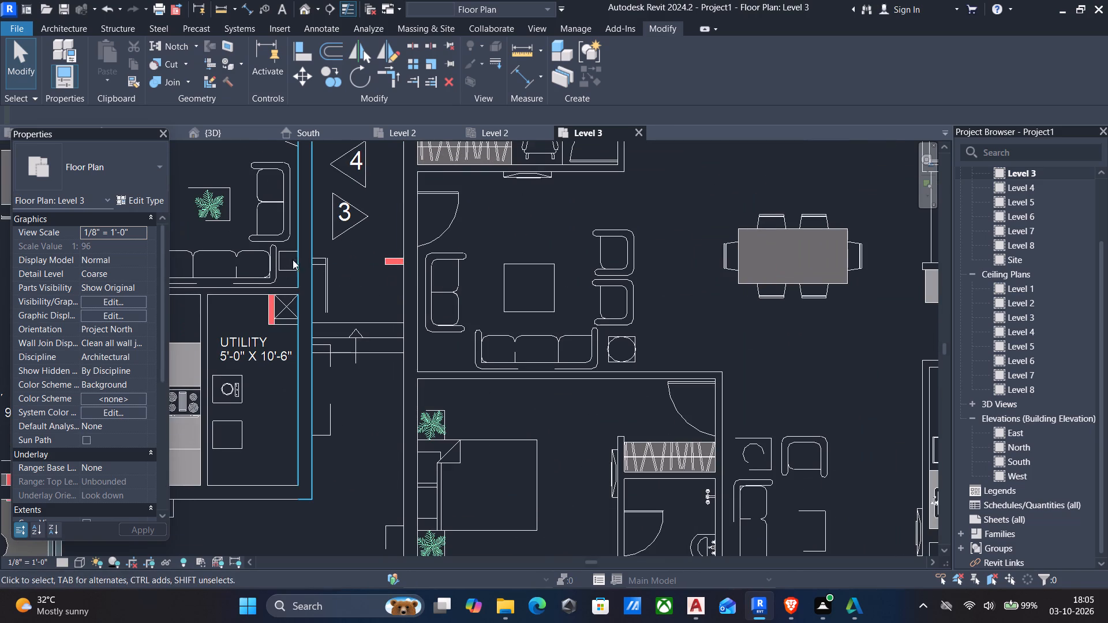
type("wa")
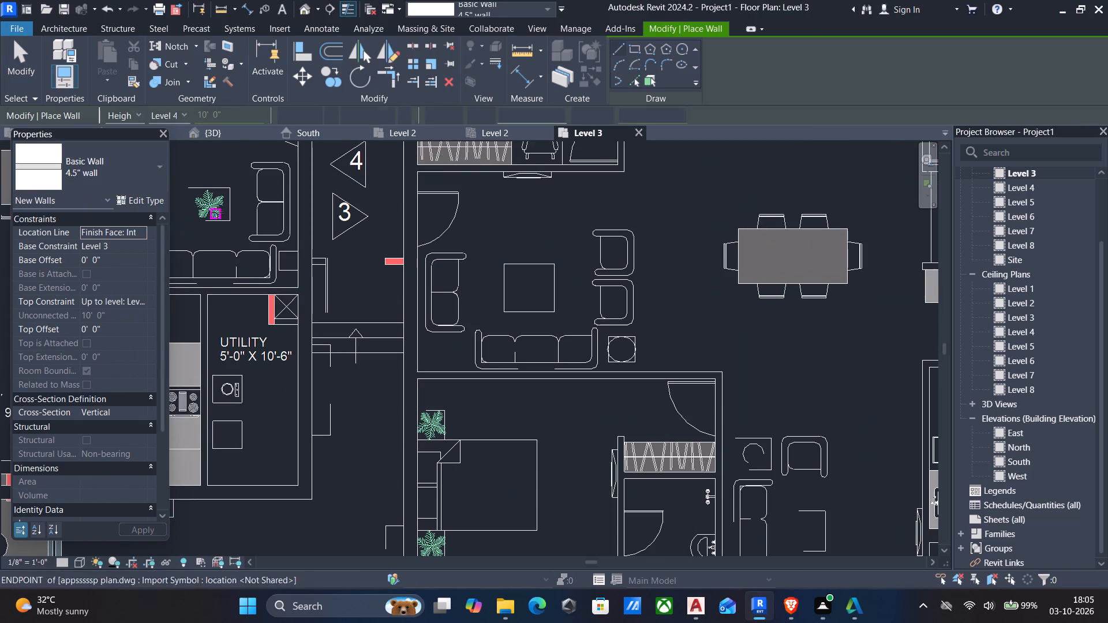
left_click(636, 76)
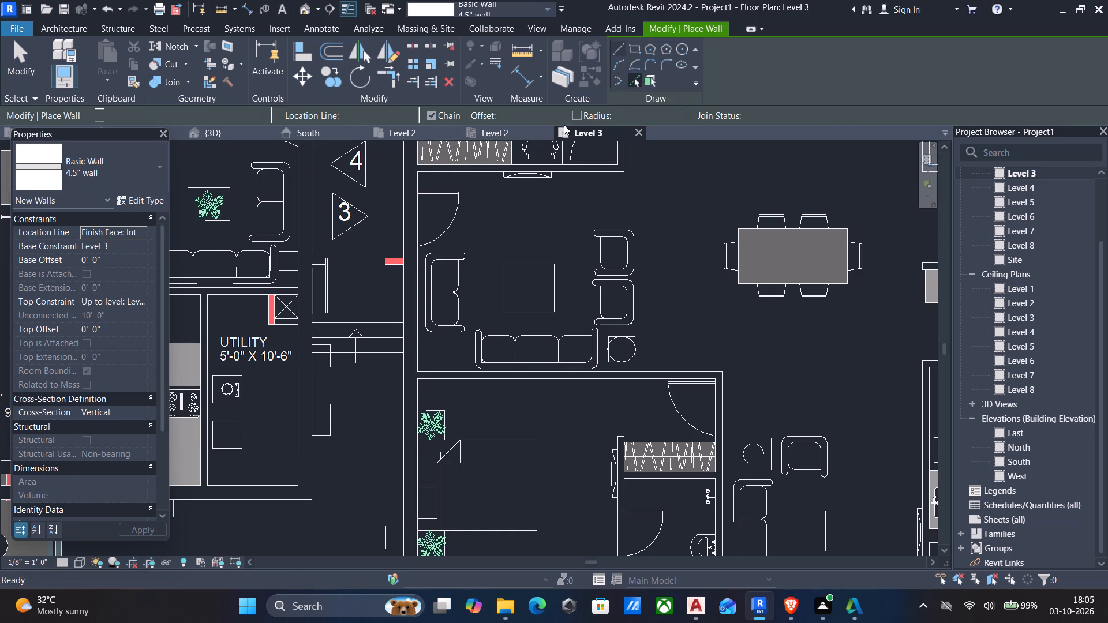
left_click(385, 261)
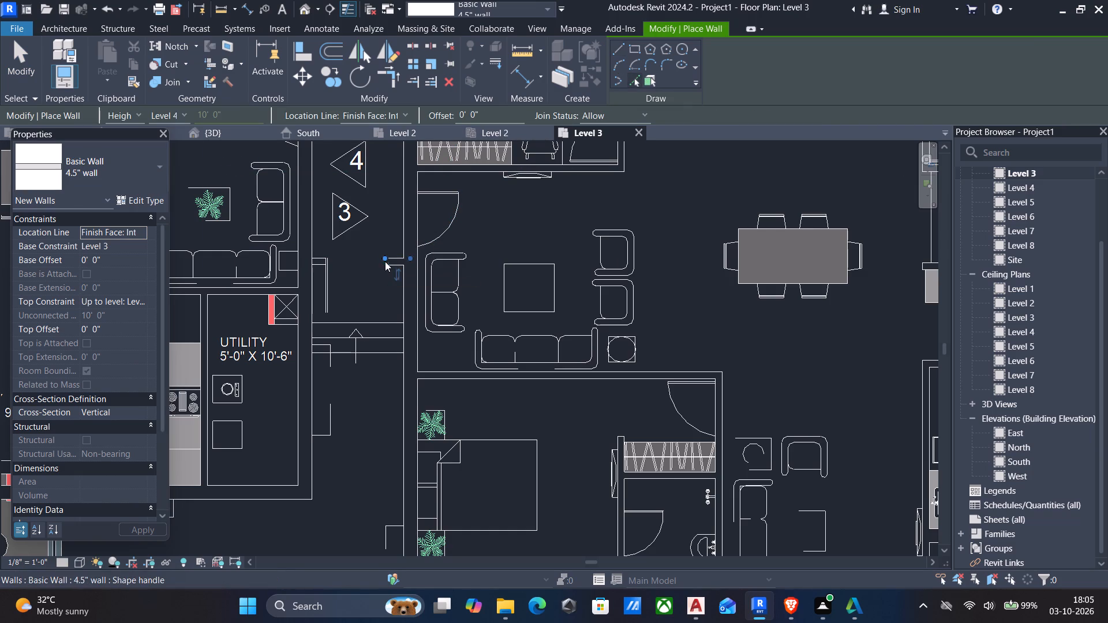
key("Escape")
key("Escape")
Align the west end of the short corridor wall to the corridor-side face of the west apartment's exterior wall.
type("al")
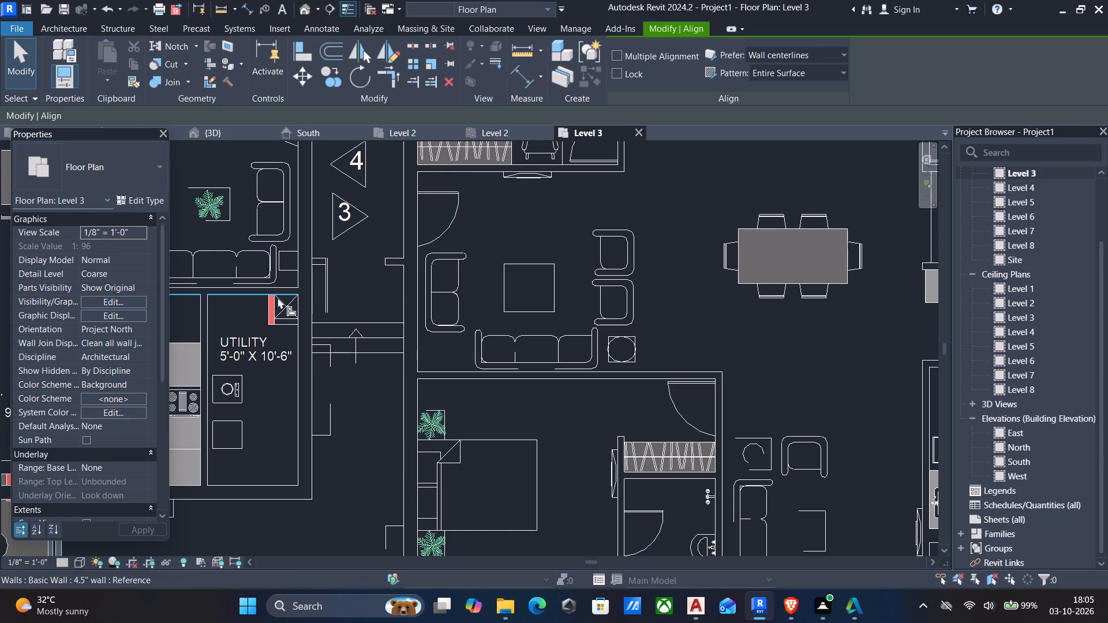
left_click(311, 286)
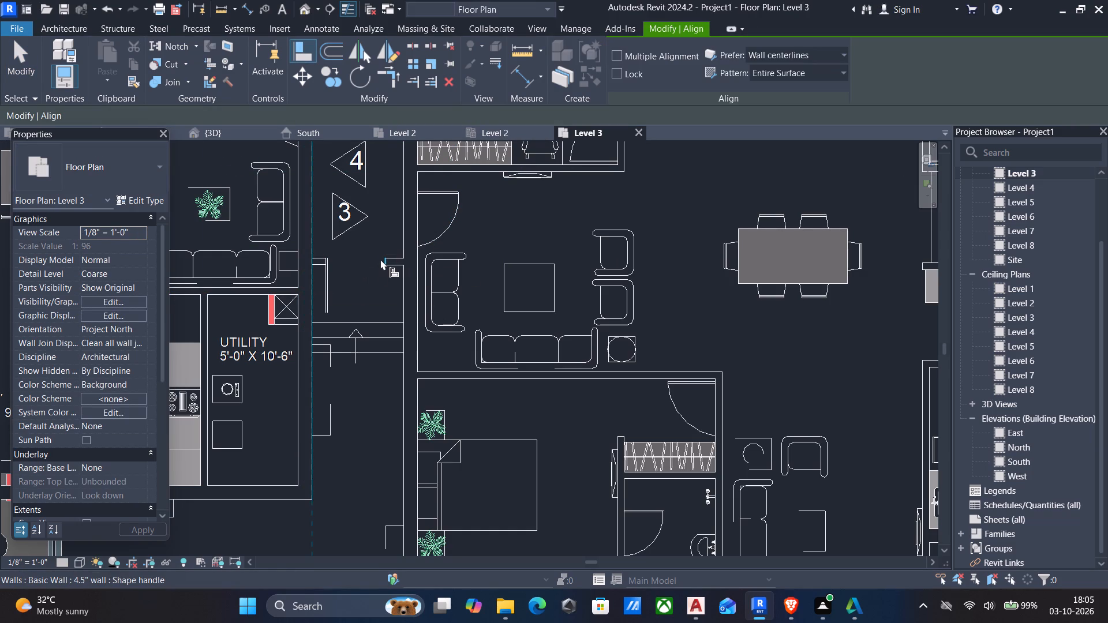
left_click(380, 260)
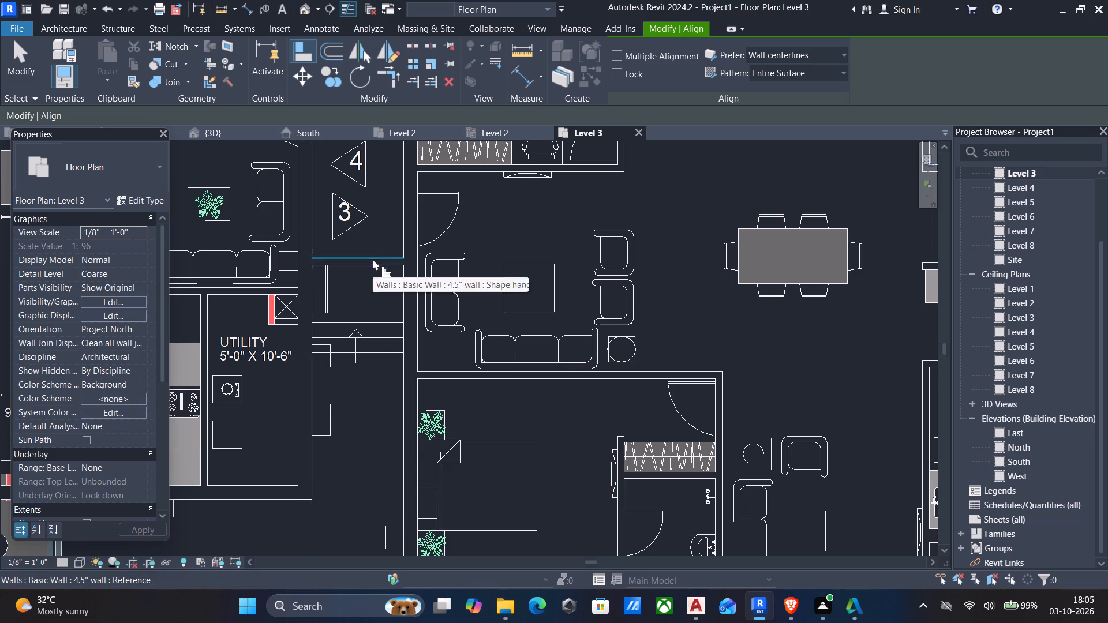
key("Escape")
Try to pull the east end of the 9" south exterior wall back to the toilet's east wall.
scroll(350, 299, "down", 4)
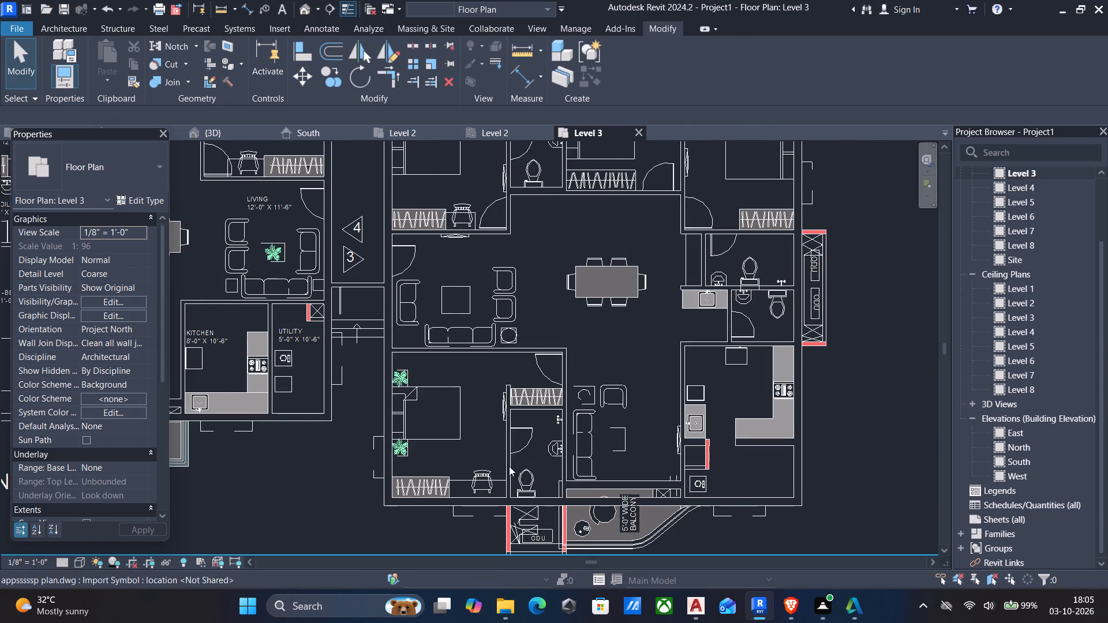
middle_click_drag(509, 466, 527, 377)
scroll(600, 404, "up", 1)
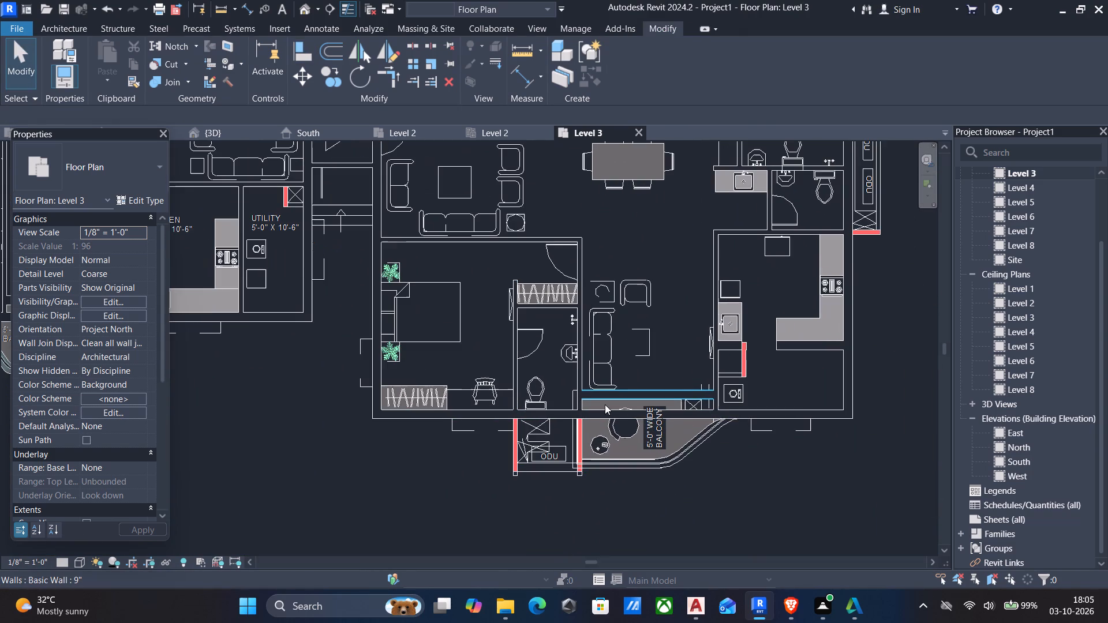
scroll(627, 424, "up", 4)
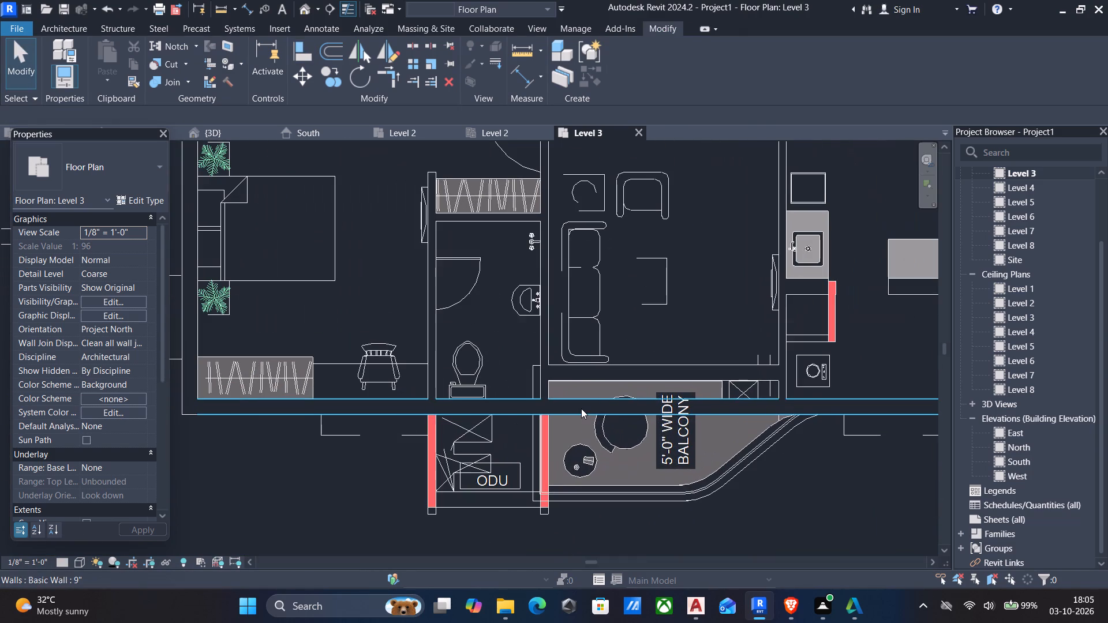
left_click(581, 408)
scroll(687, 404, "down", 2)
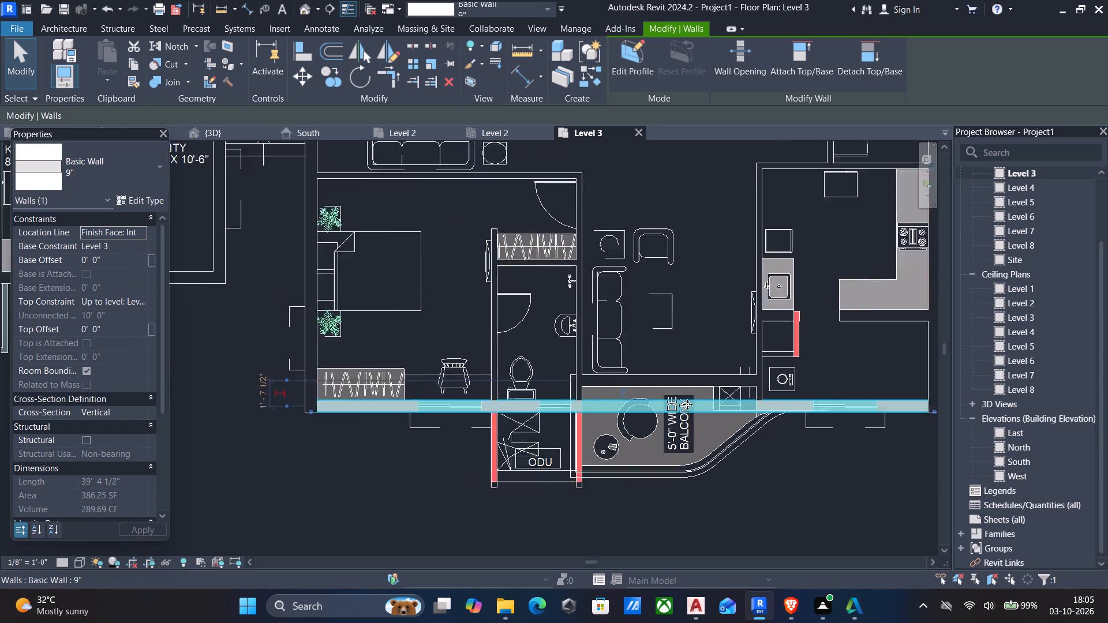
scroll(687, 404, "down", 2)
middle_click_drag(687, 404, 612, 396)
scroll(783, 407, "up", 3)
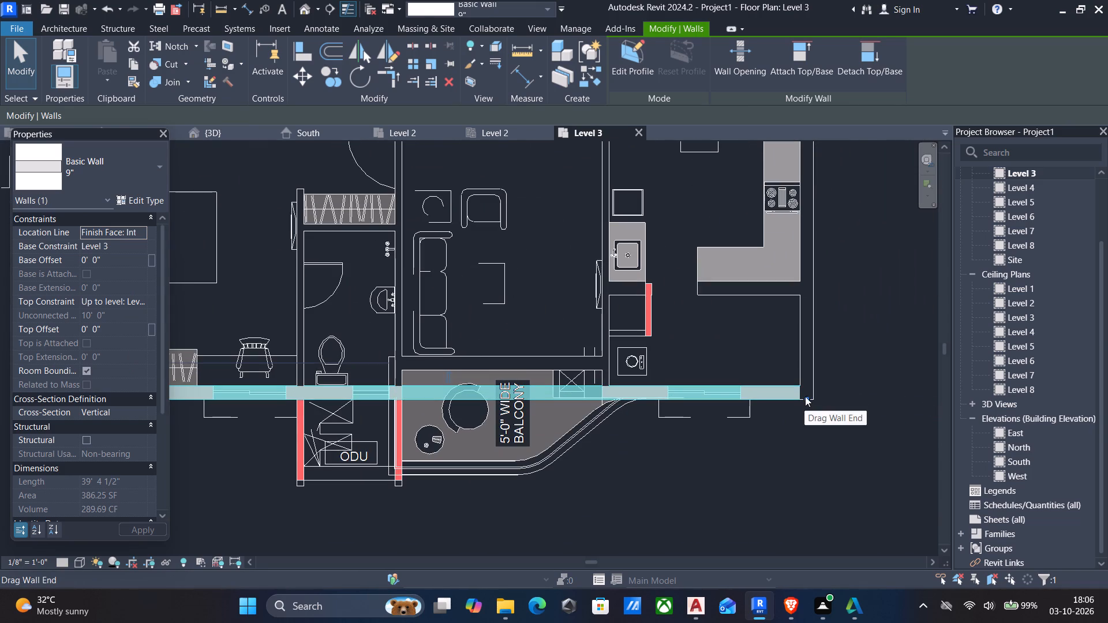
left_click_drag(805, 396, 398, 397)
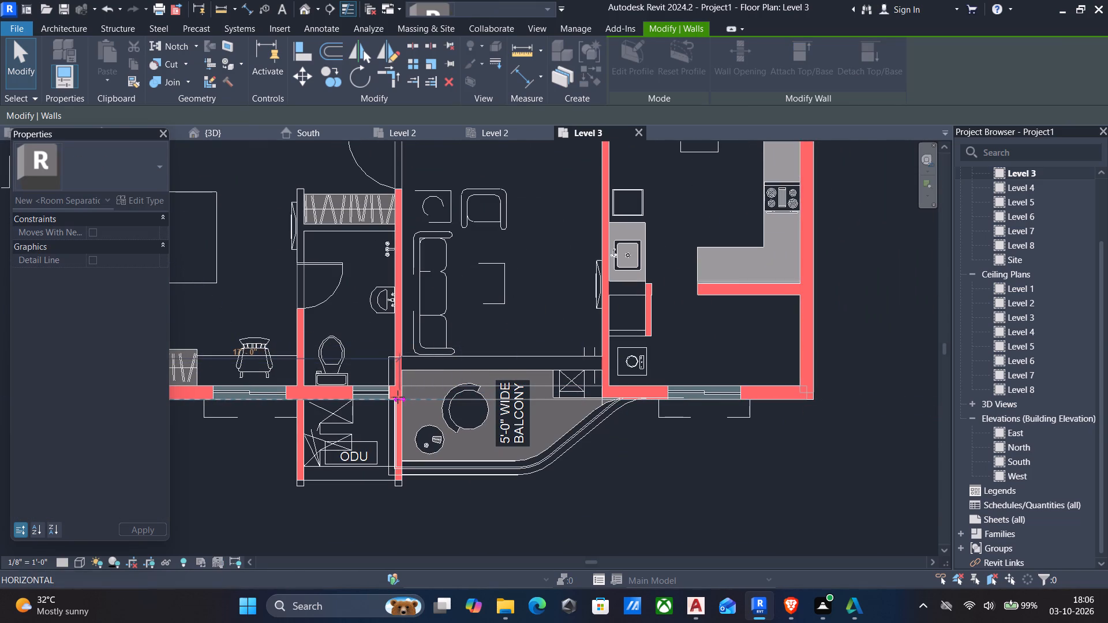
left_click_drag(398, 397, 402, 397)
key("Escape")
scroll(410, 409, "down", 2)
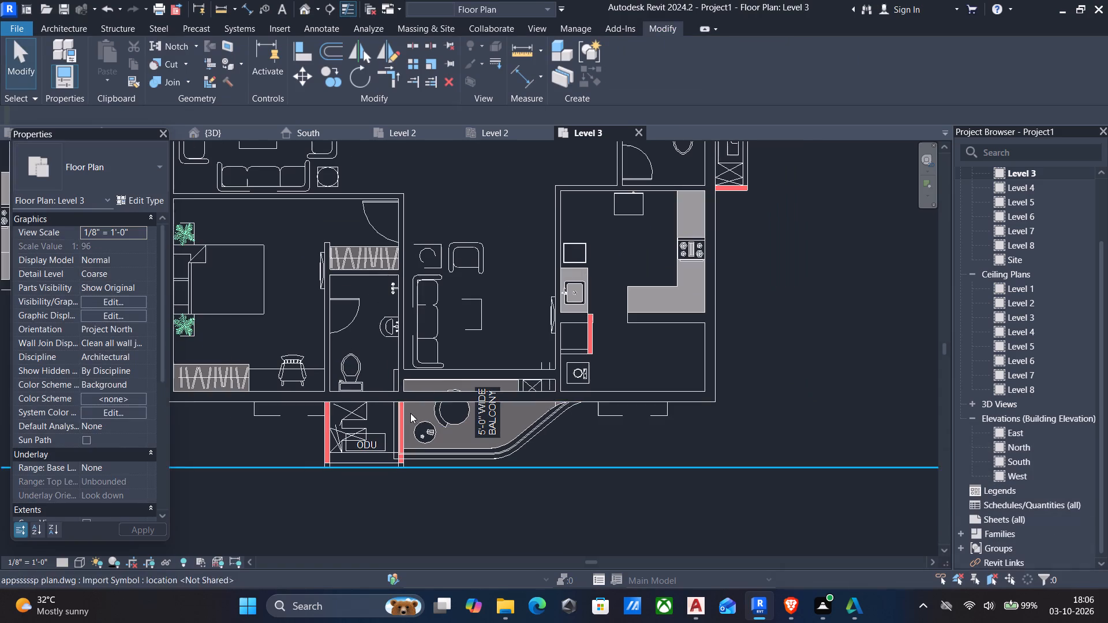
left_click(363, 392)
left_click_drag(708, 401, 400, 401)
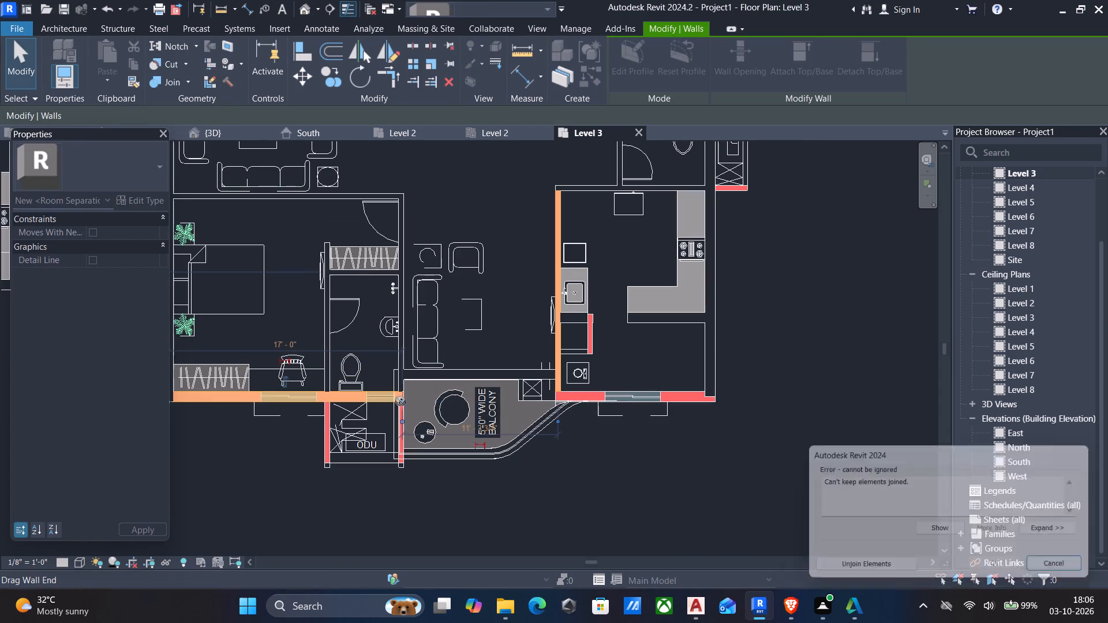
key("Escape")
Split the 9" south exterior wall at the toilet's east wall and near the southeast corner, and delete the segment between the splits.
left_click(568, 399)
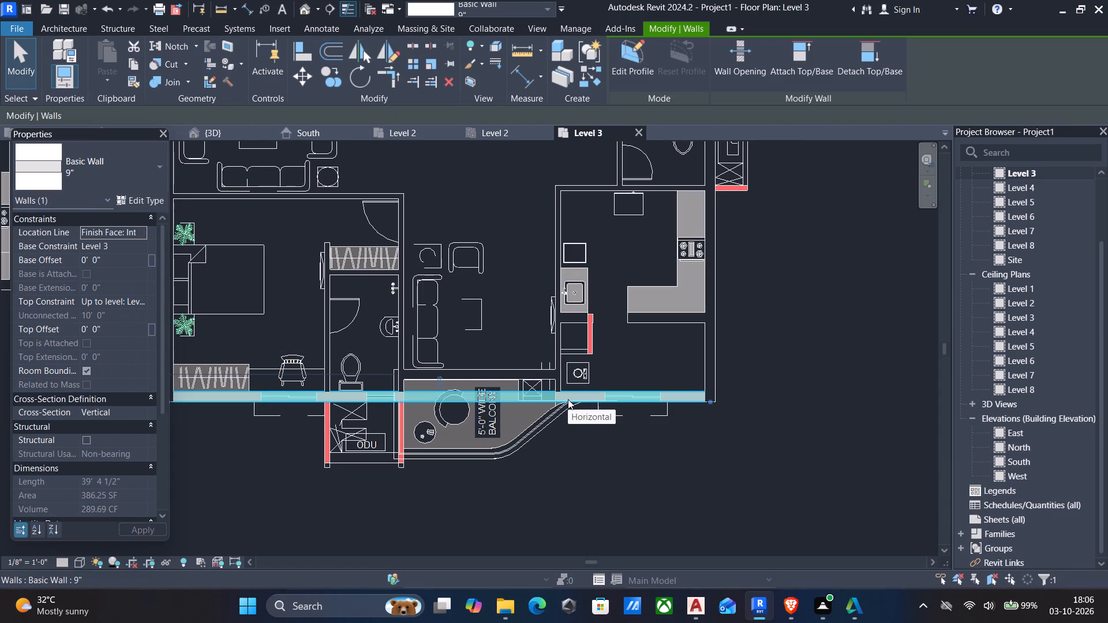
type("sl")
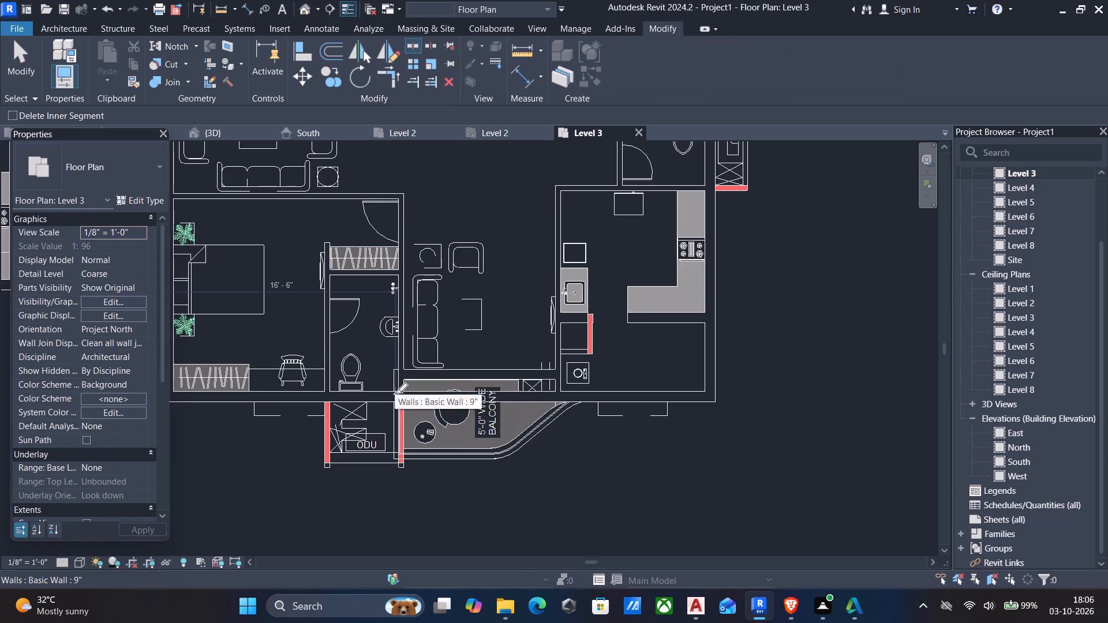
left_click(394, 395)
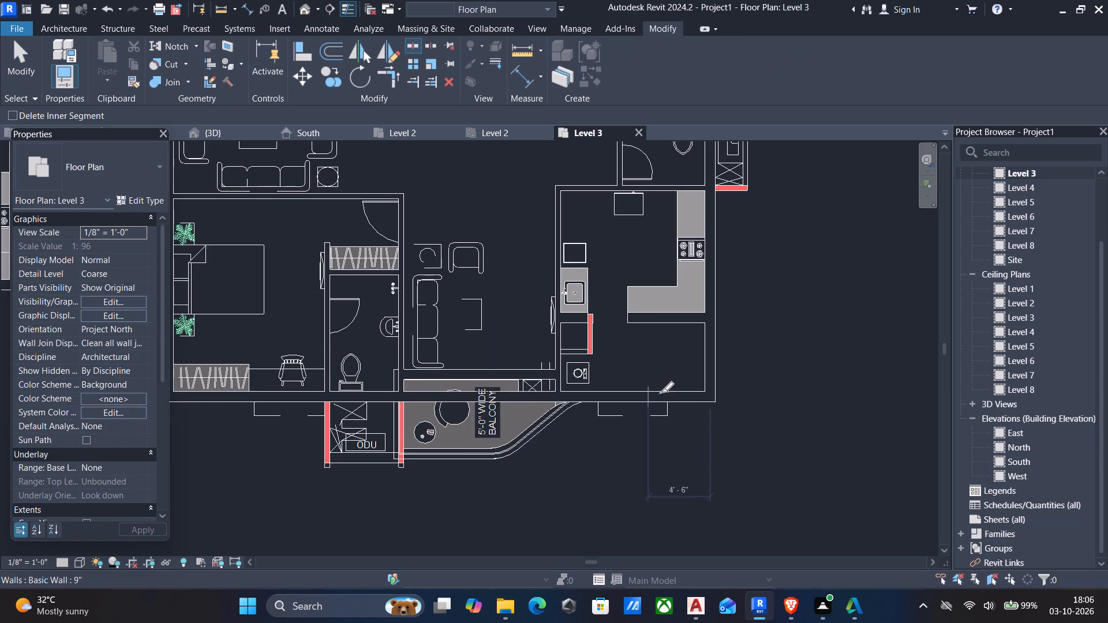
left_click(696, 398)
key("Escape")
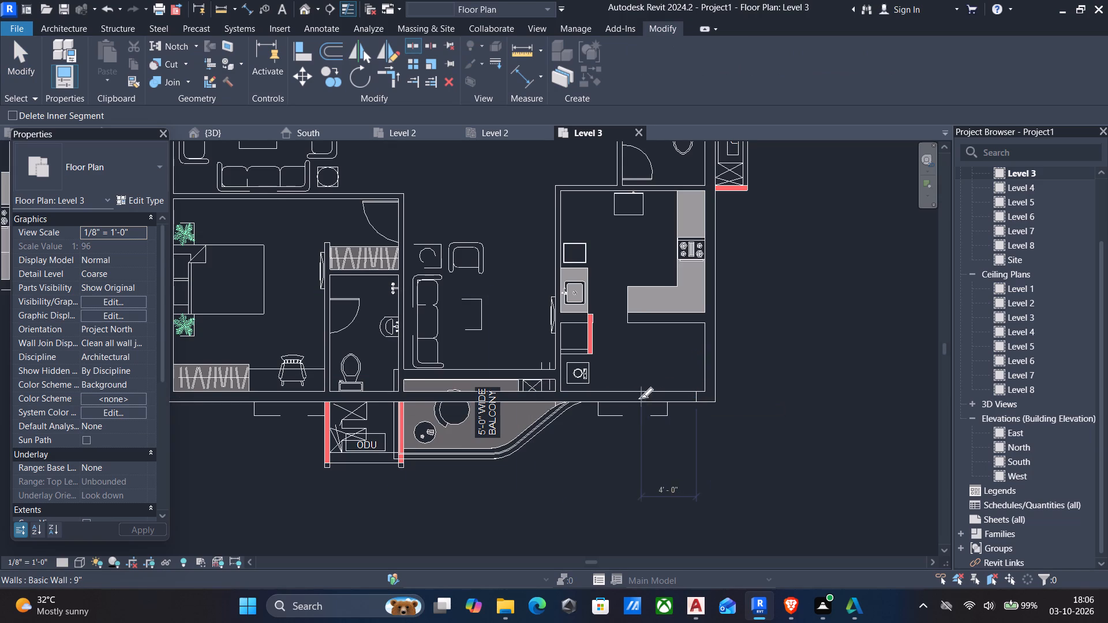
key("Escape")
left_click(619, 399)
key("Delete")
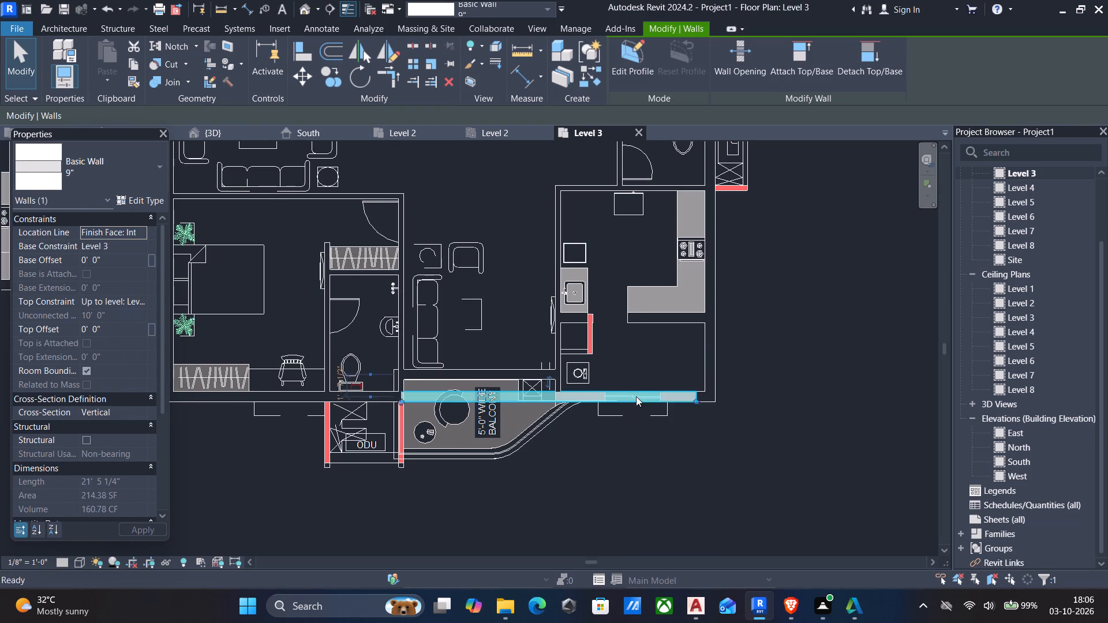
Set the type for new walls to Basic Wall 9".
scroll(419, 372, "up", 2)
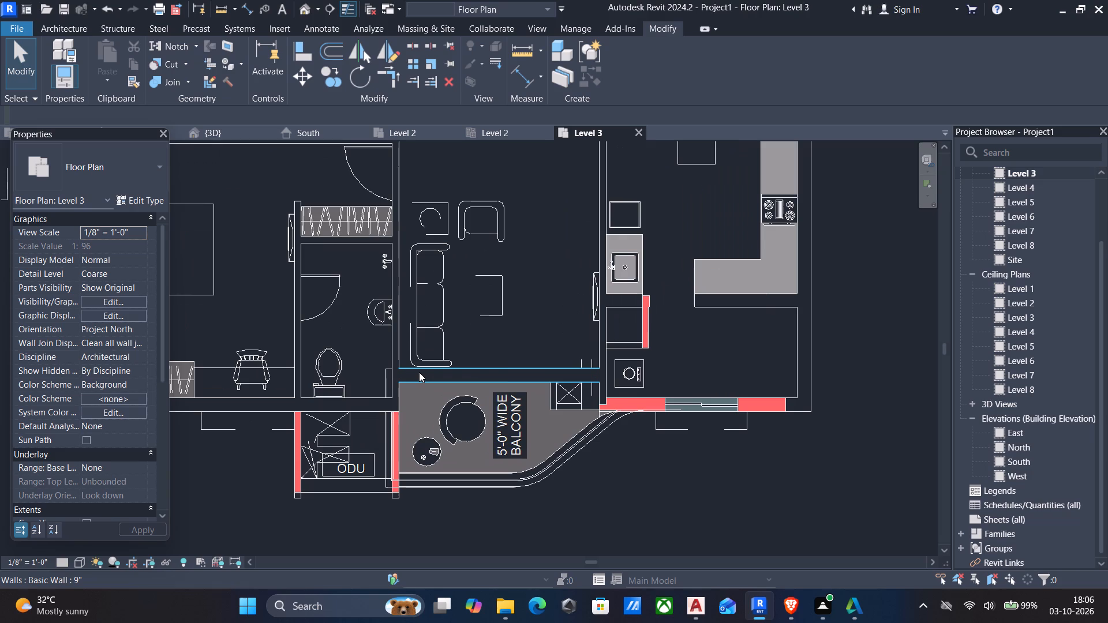
type("wa")
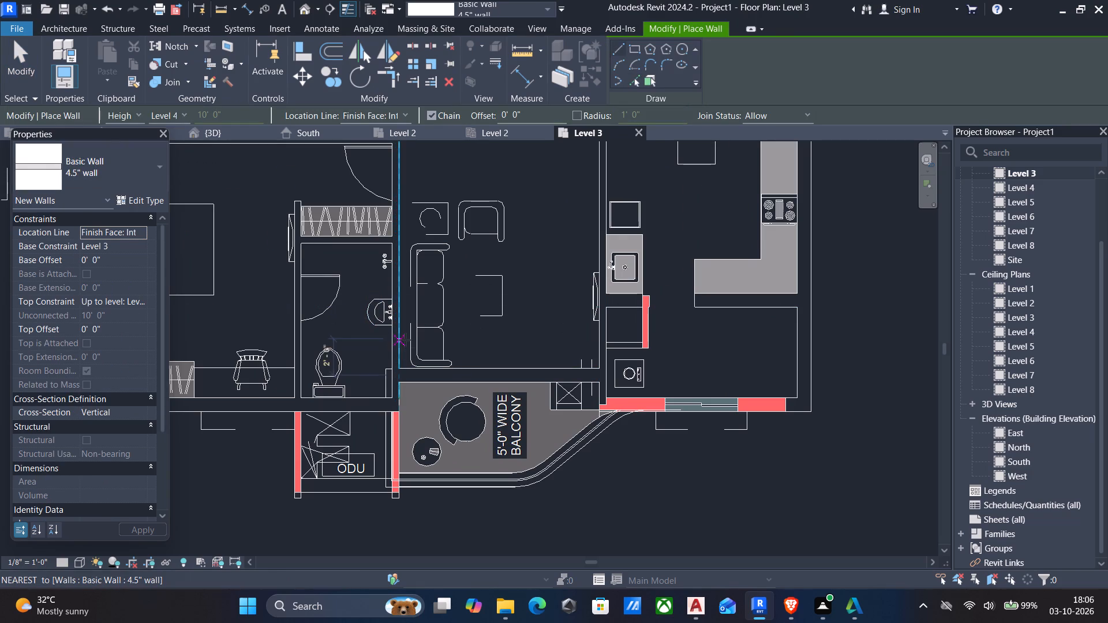
key("Escape")
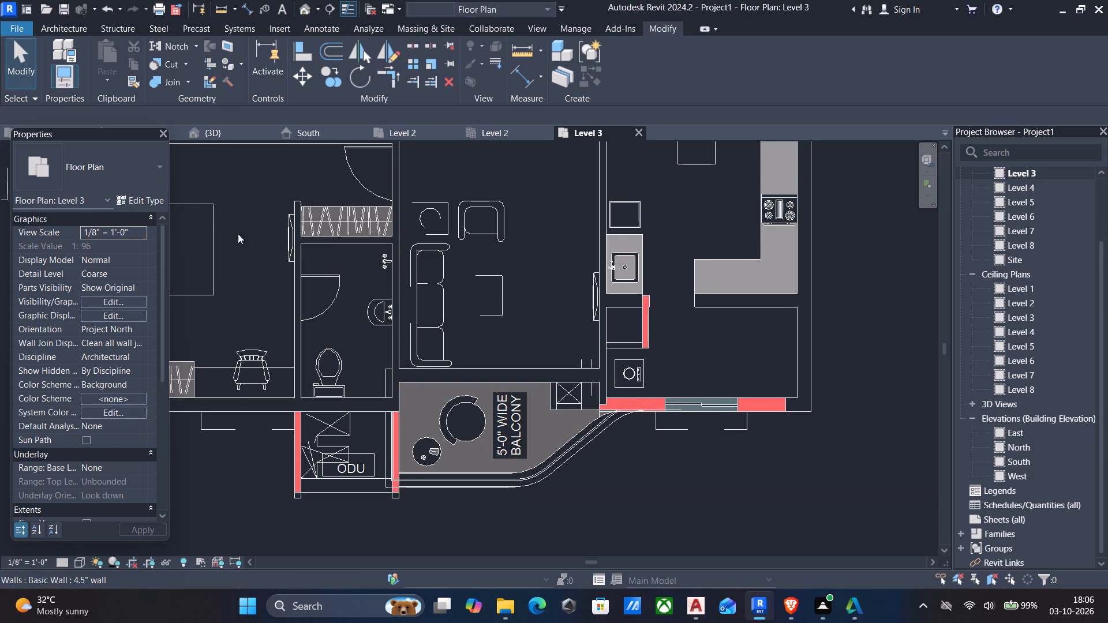
key("w")
key("a")
left_click(131, 170)
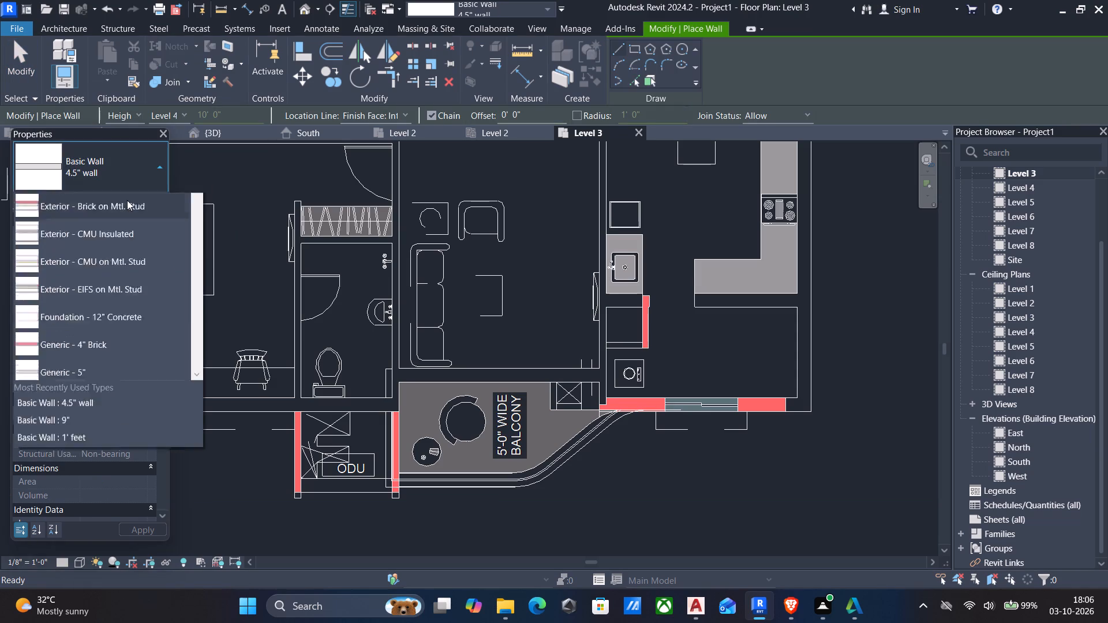
left_click(86, 265)
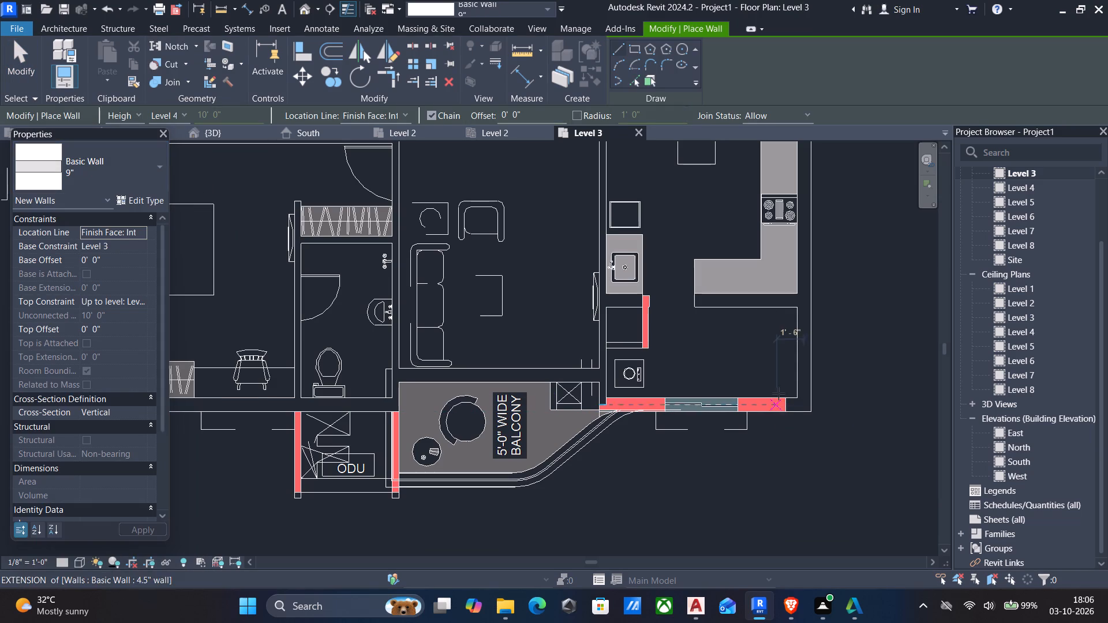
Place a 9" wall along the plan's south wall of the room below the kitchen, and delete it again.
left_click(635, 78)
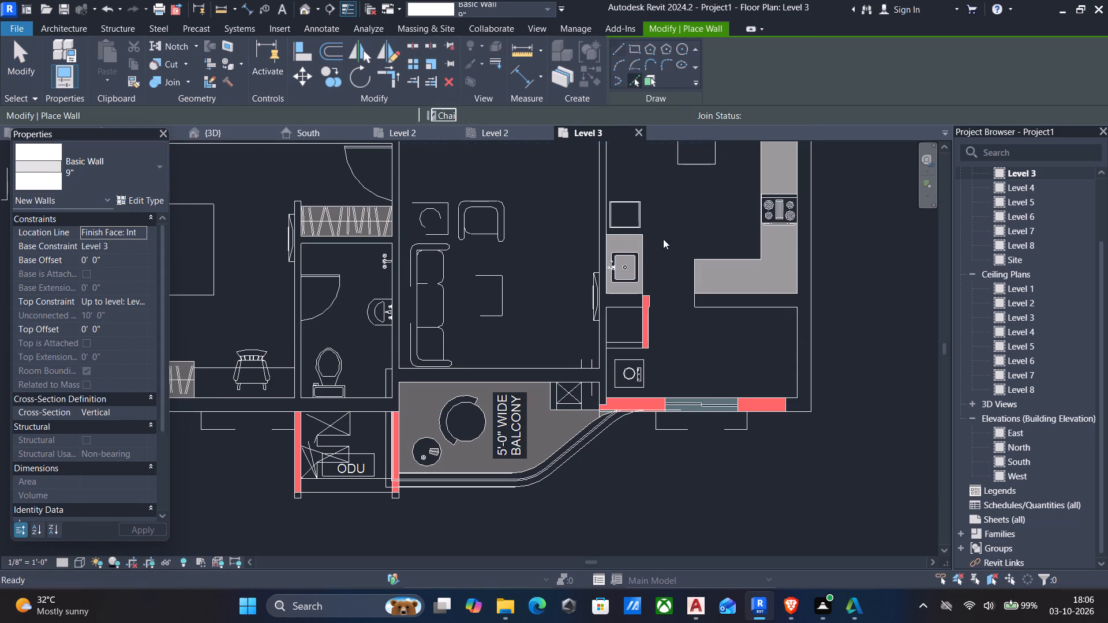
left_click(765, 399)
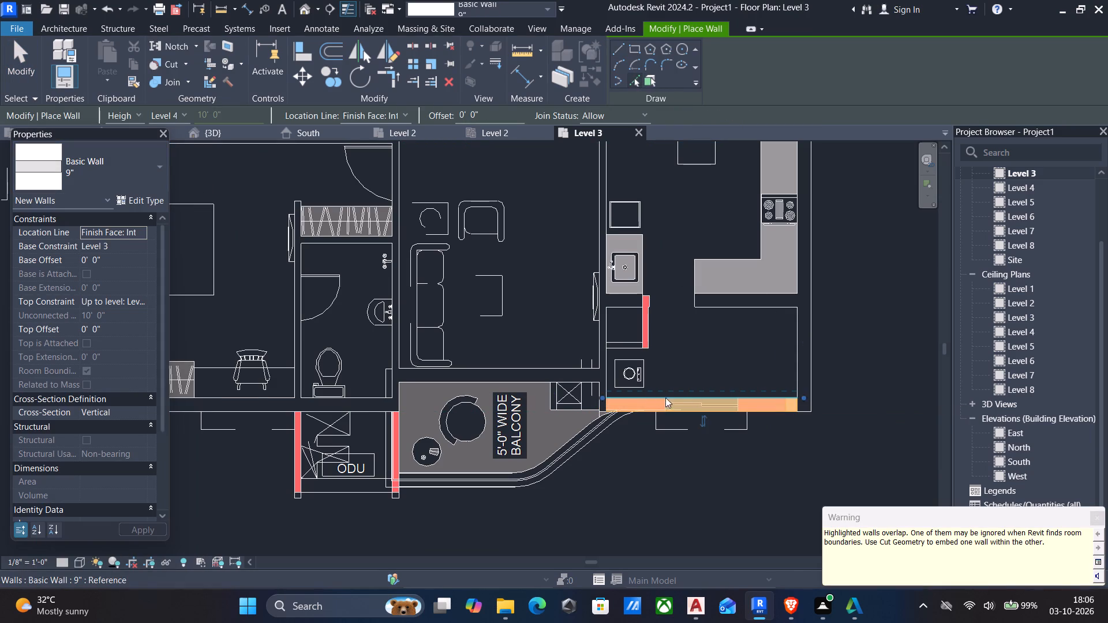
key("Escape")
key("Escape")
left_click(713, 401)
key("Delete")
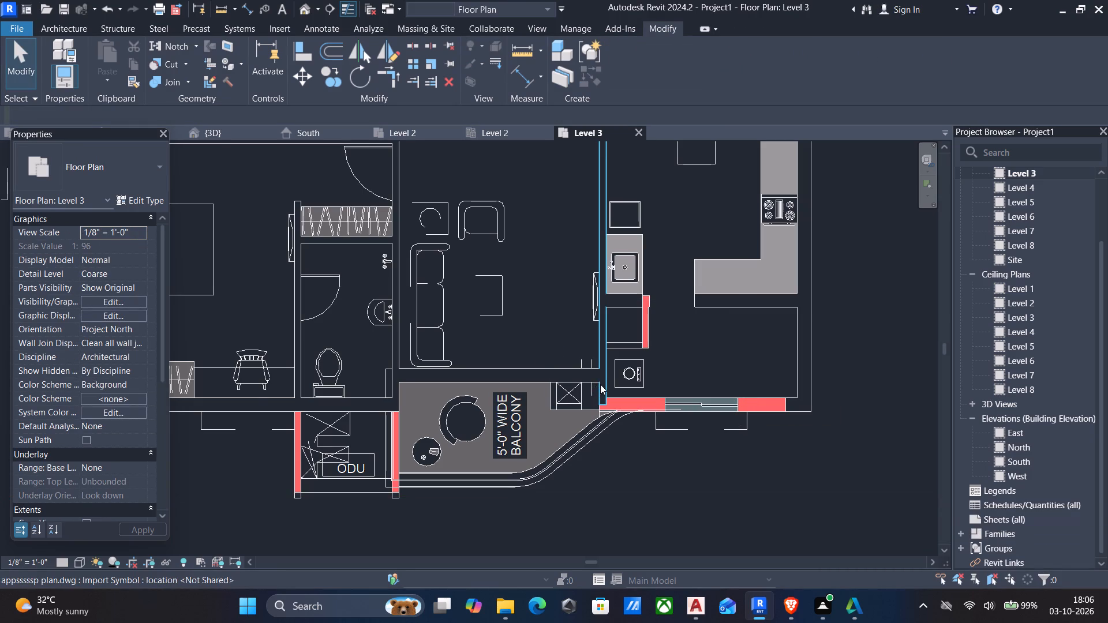
Shorten the south end of the 4.5" wall between the living area and kitchen, making the wall 14'-6" long.
left_click(600, 384)
scroll(608, 383, "up", 3)
key("Escape")
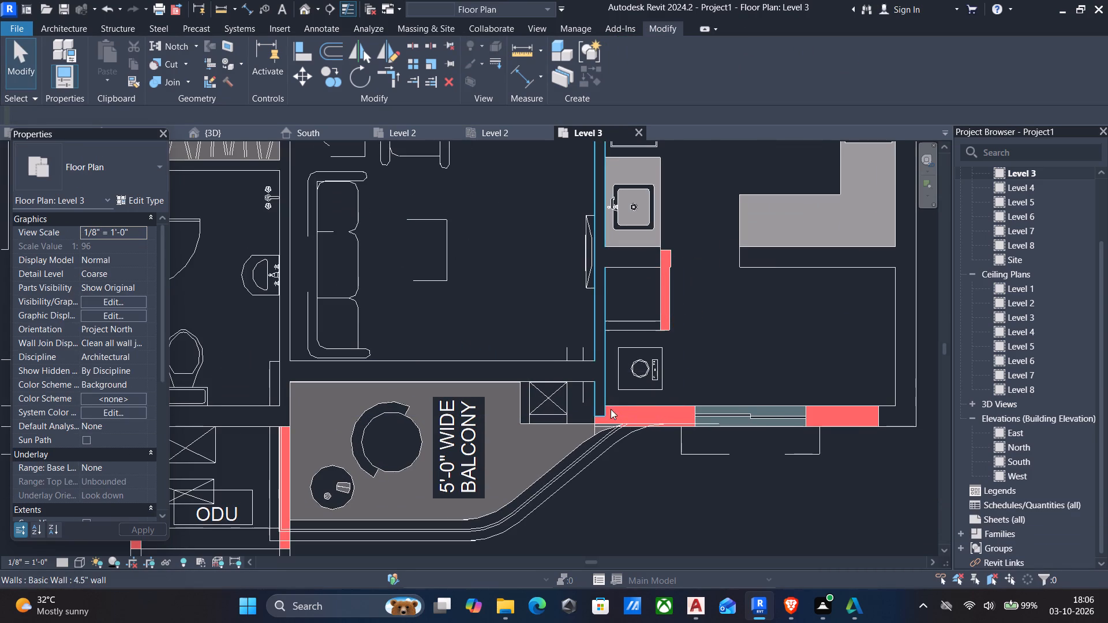
left_click(599, 409)
left_click_drag(606, 414, 604, 411)
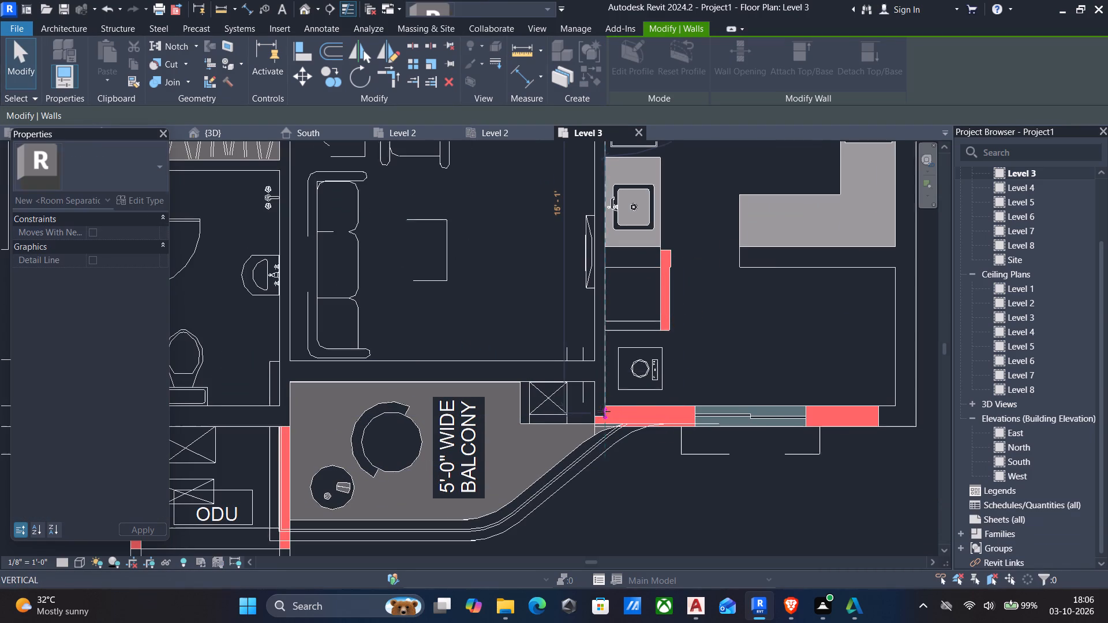
left_click_drag(604, 411, 602, 398)
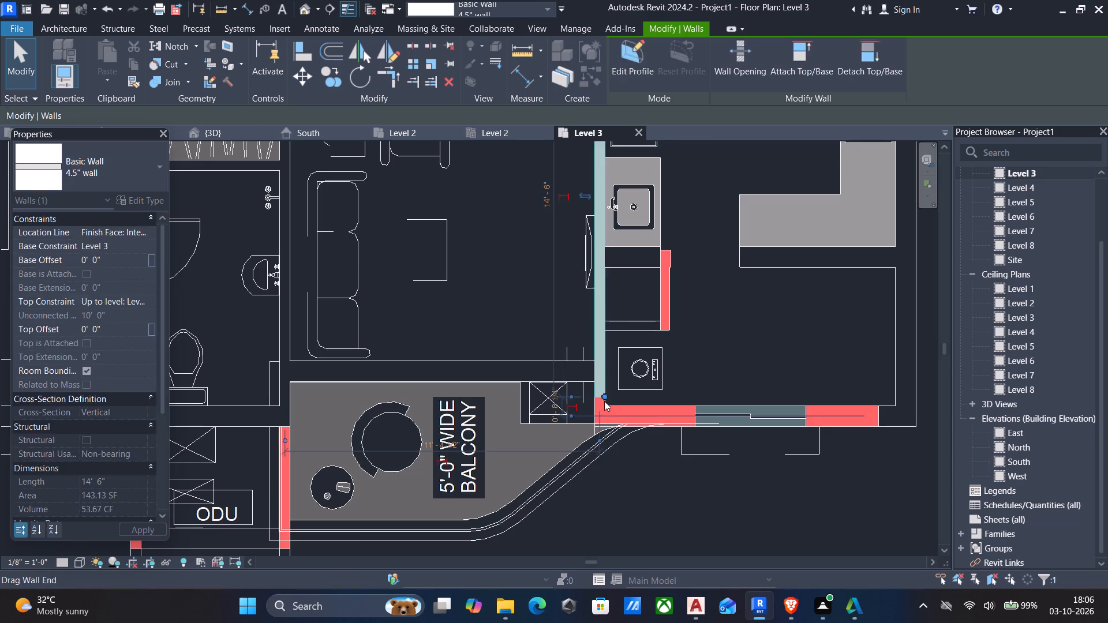
key("Escape")
Place a 9" wall along the plan's windowed south wall of the room below the kitchen, east of the balcony.
type("wa")
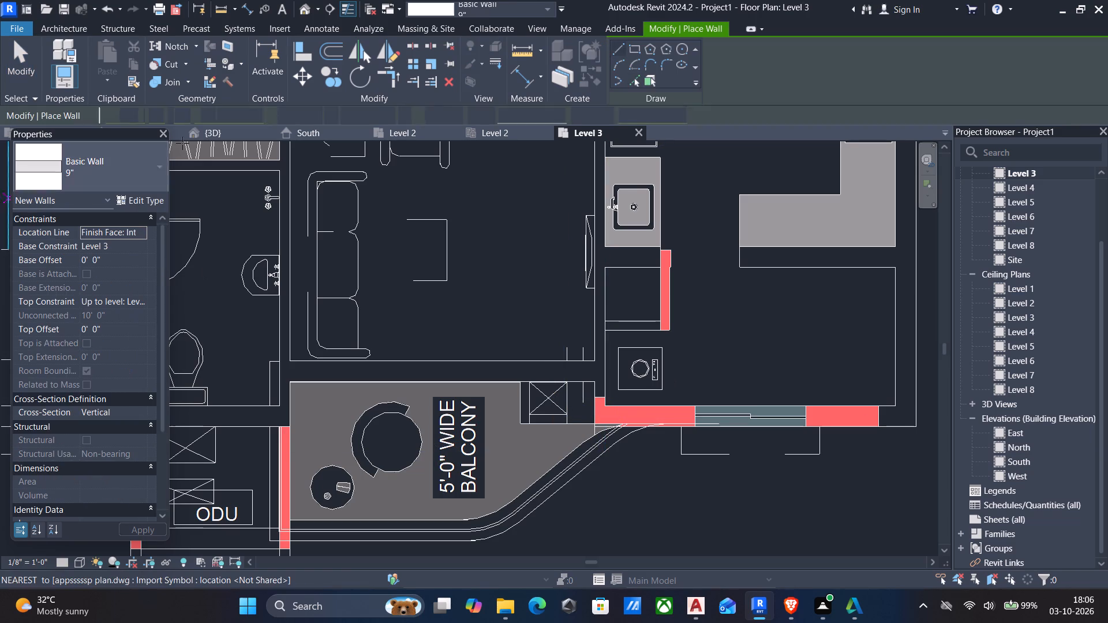
left_click(630, 80)
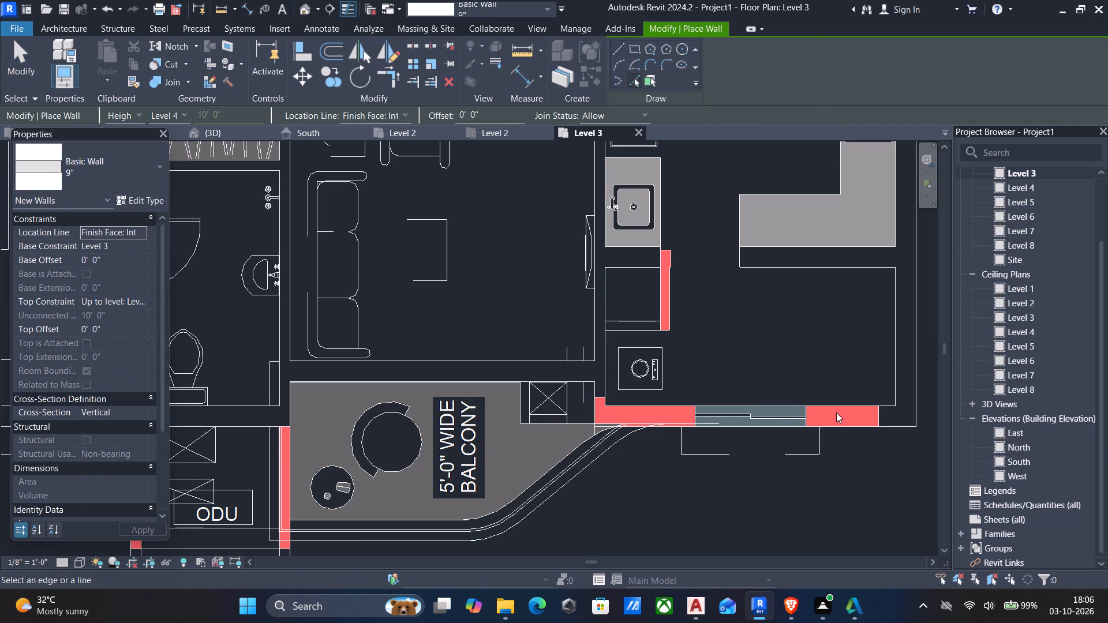
left_click(833, 407)
key("Escape")
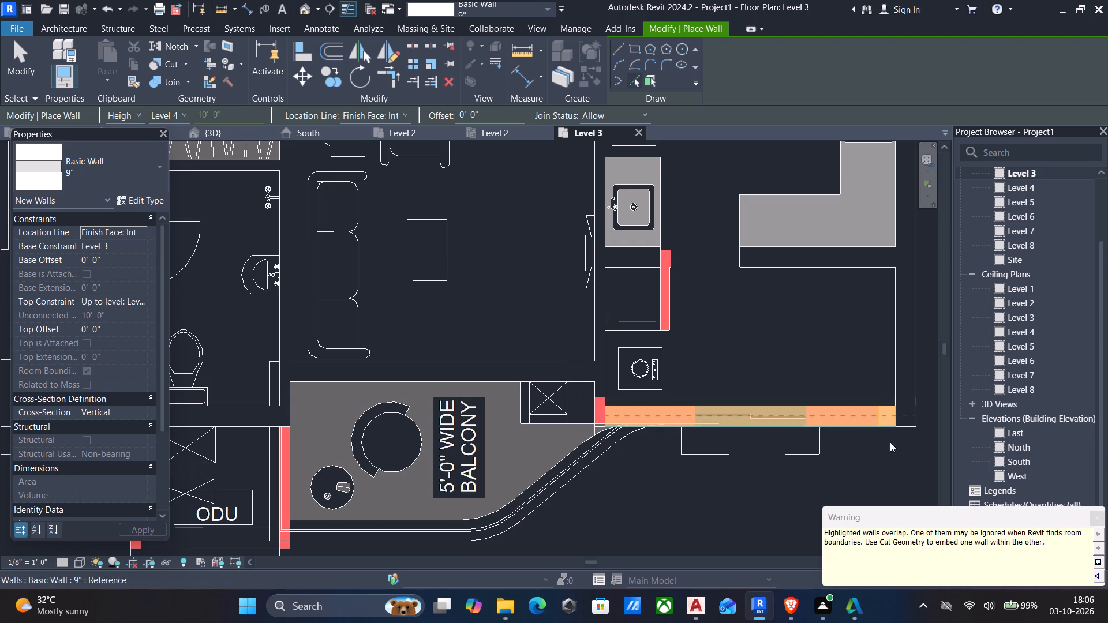
Delete the new 9" wall along the windowed south wall east of the balcony, plus the short leftover 9" wall at its east end.
scroll(877, 427, "down", 1)
key("Escape")
left_click(883, 421)
key("Escape")
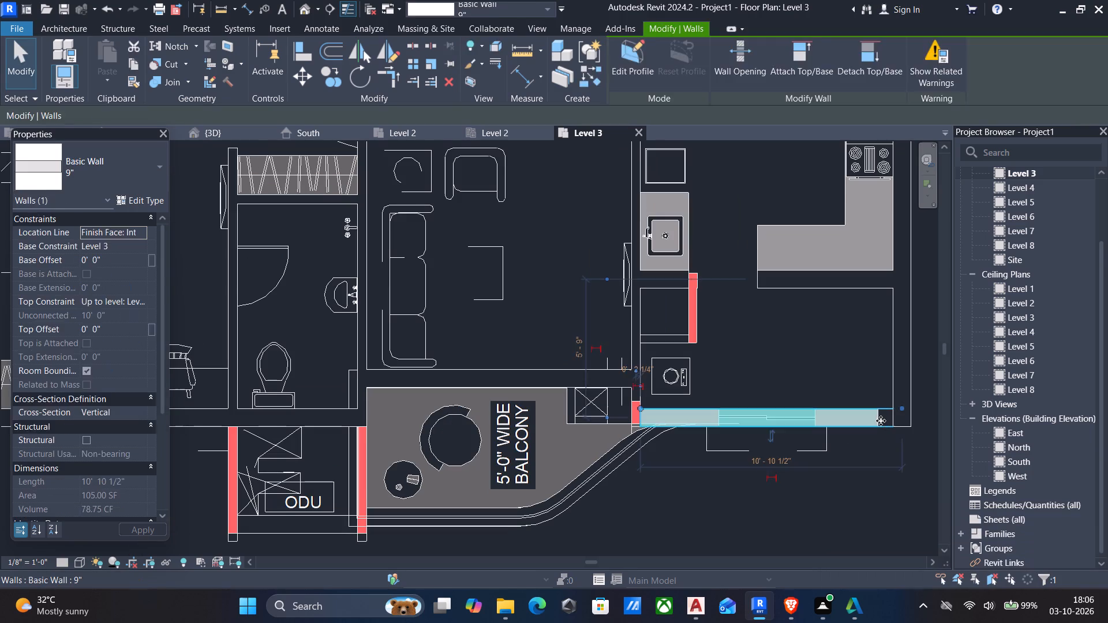
left_click(878, 408)
key("Delete")
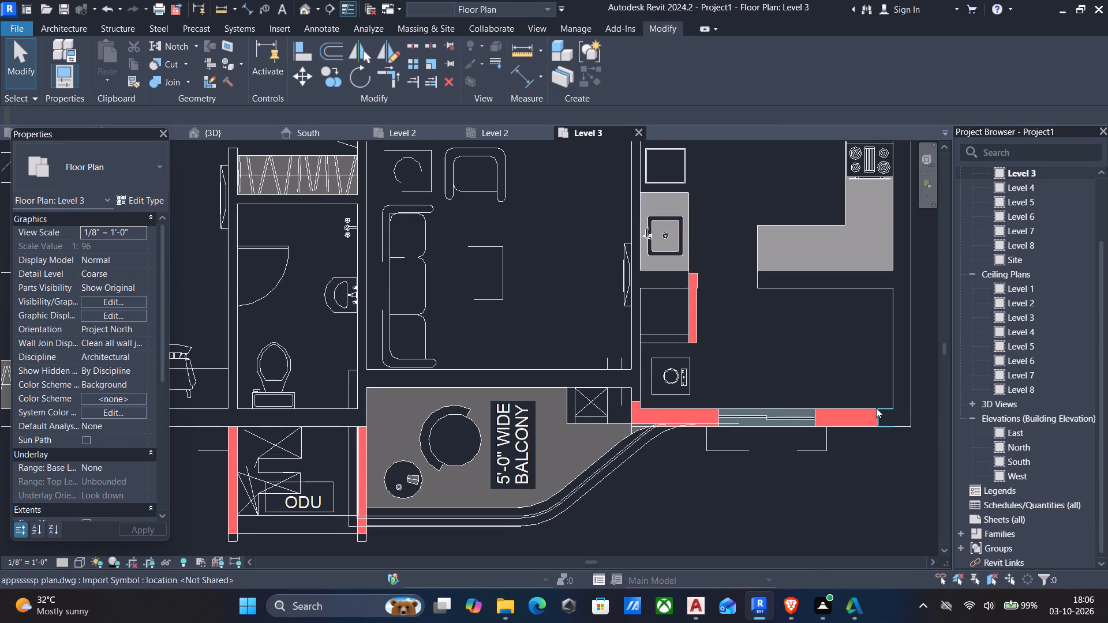
key("Delete")
left_click(879, 411)
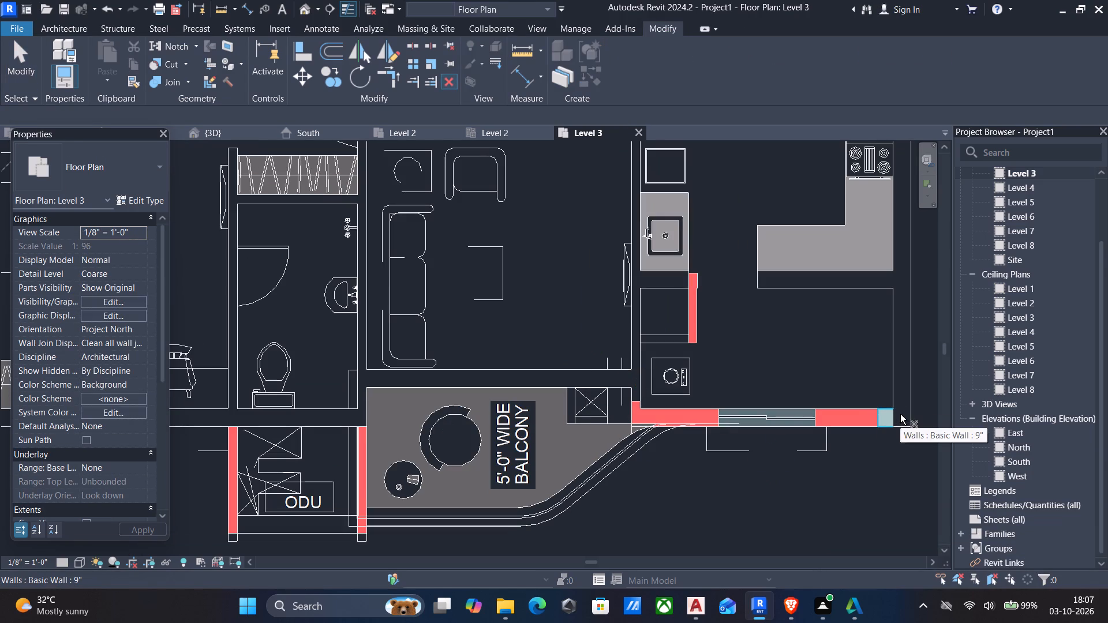
key("Delete")
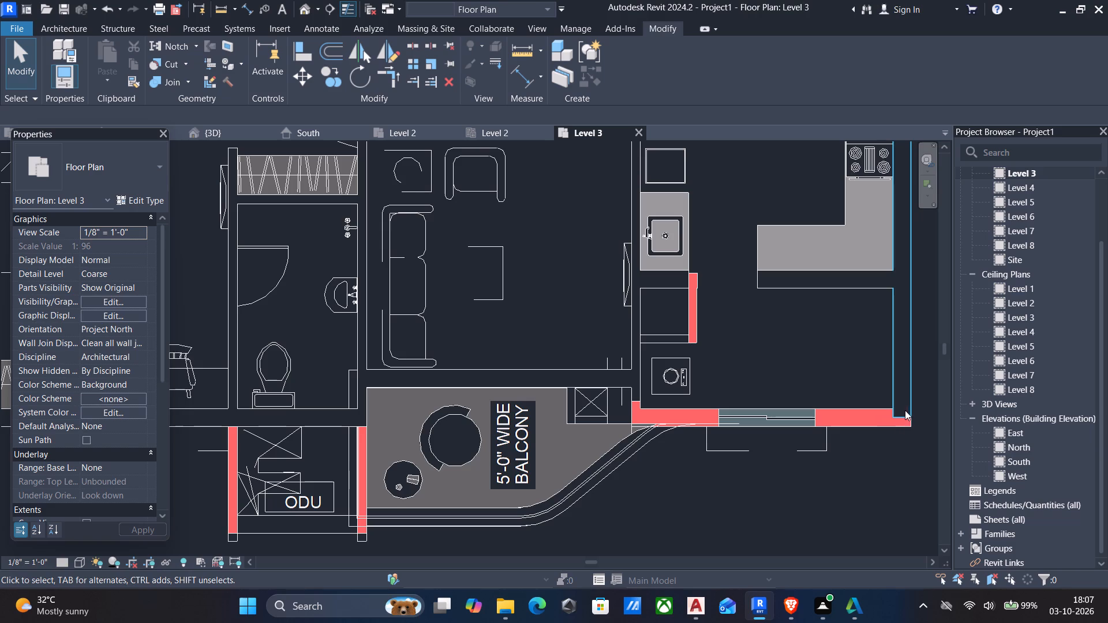
Shorten the south end of the 9" east exterior wall so it stops just clear of the plan's south wall.
left_click(900, 406)
left_click_drag(892, 414, 892, 412)
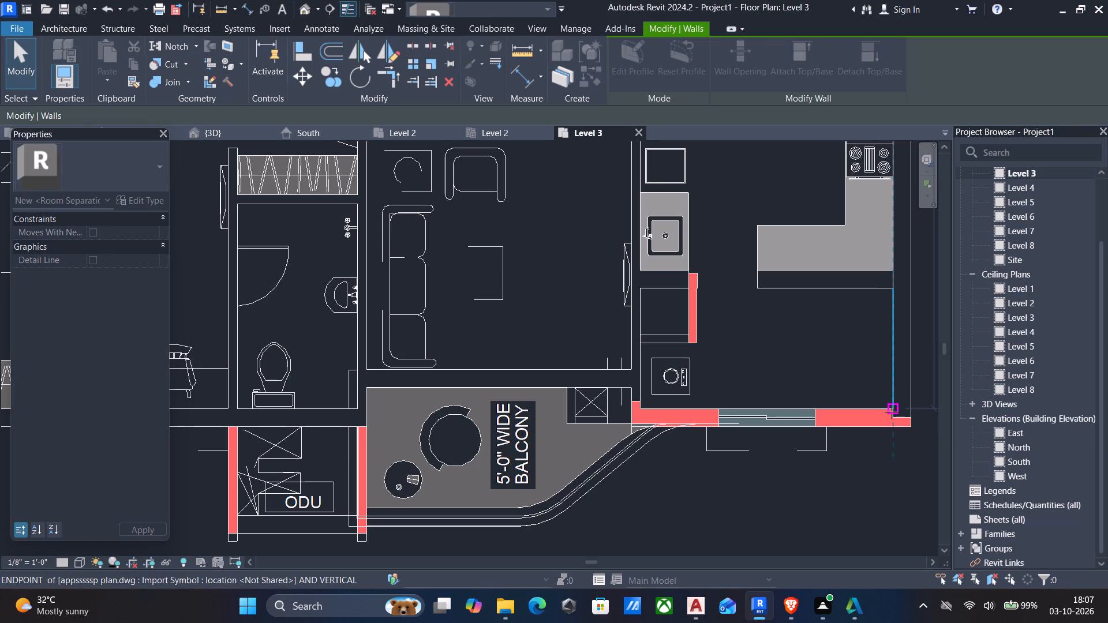
left_click_drag(892, 412, 892, 401)
key("Escape")
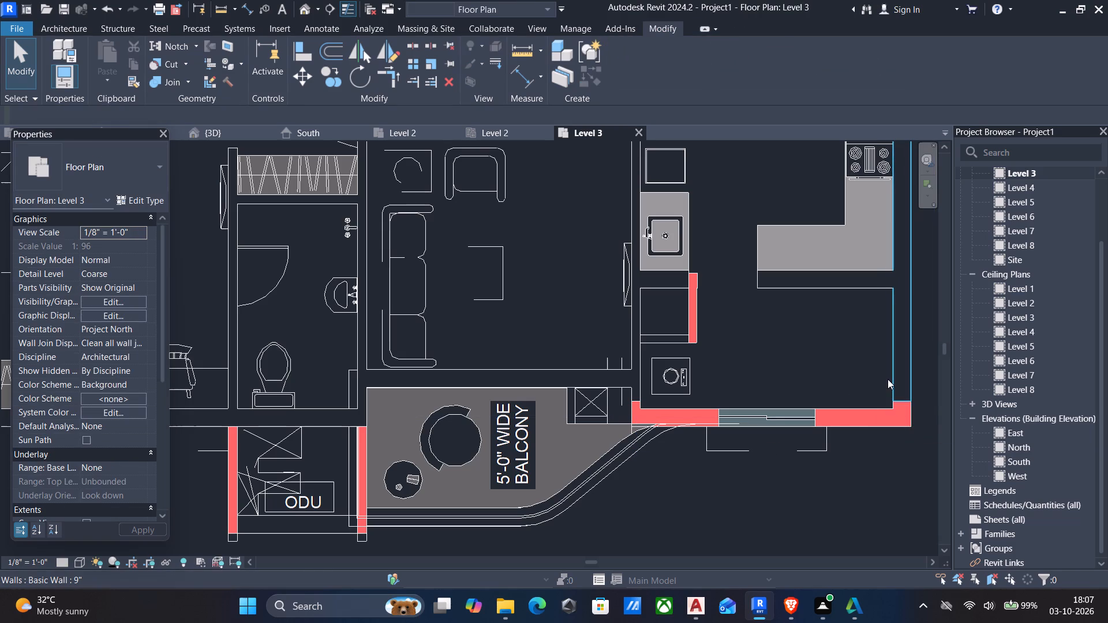
Place a 9" wall along the outer line of the plan's south wall, from the balcony corner to the east exterior corner.
left_click(896, 378)
type("cs")
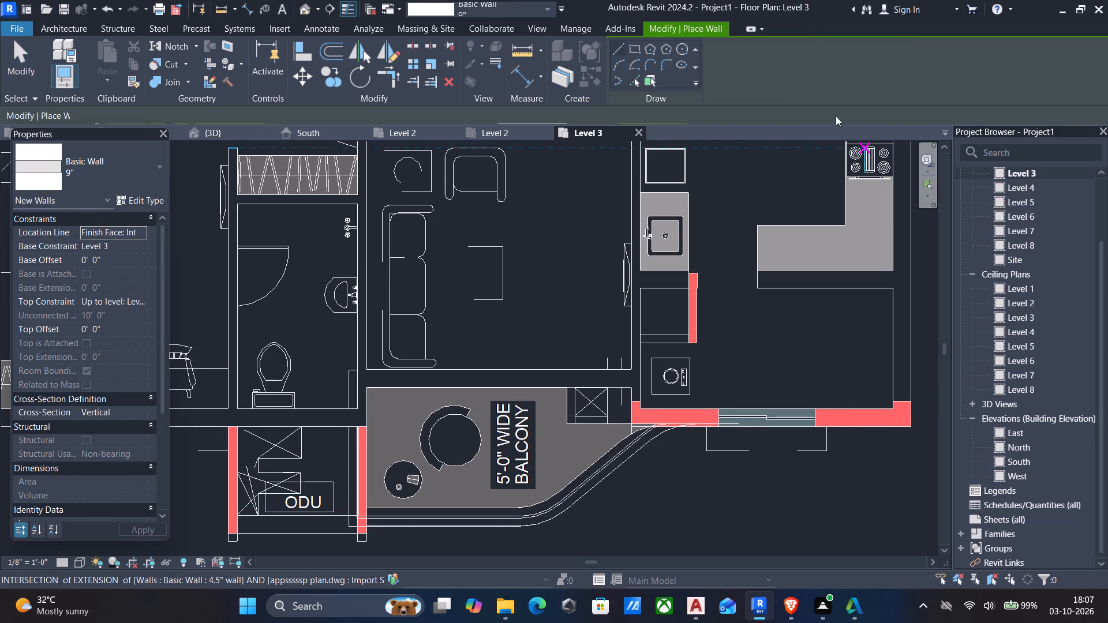
left_click(630, 77)
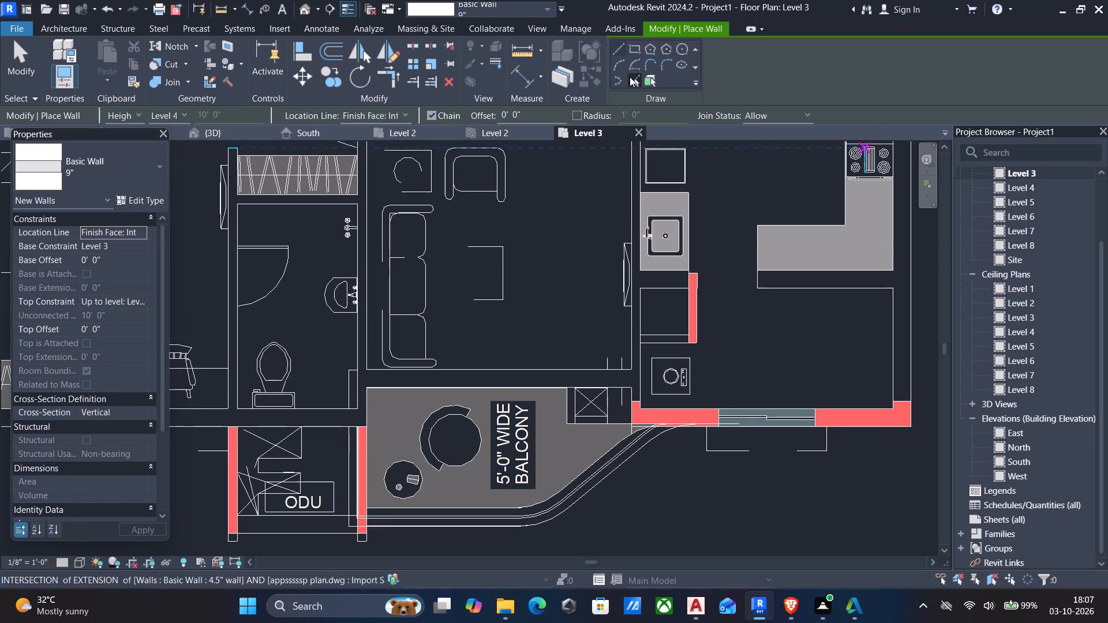
left_click(855, 422)
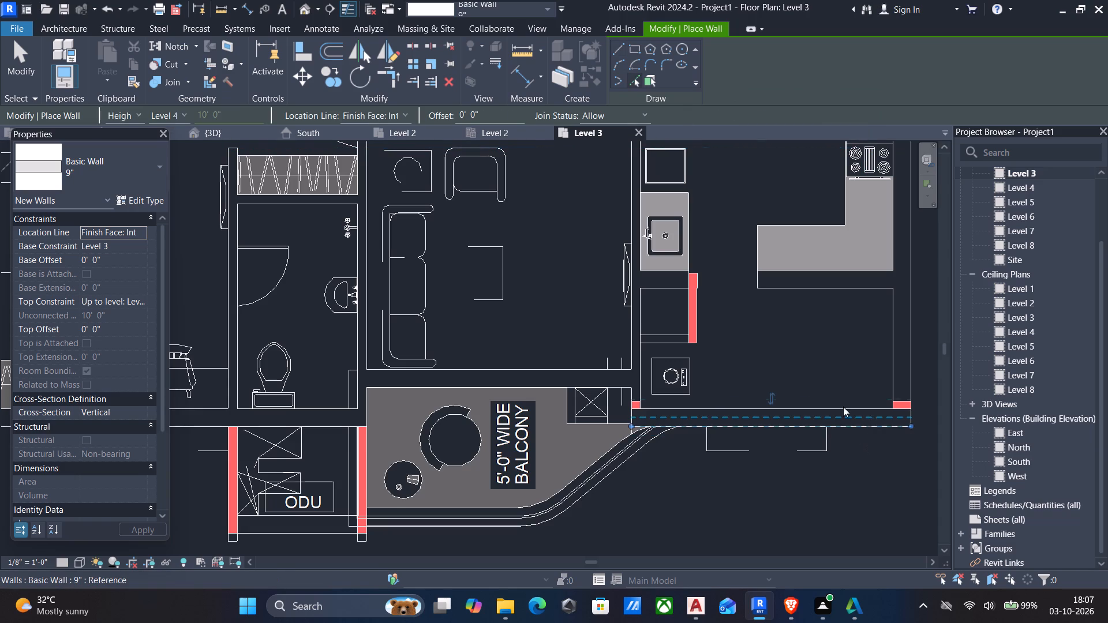
key("Escape")
key("Escape")
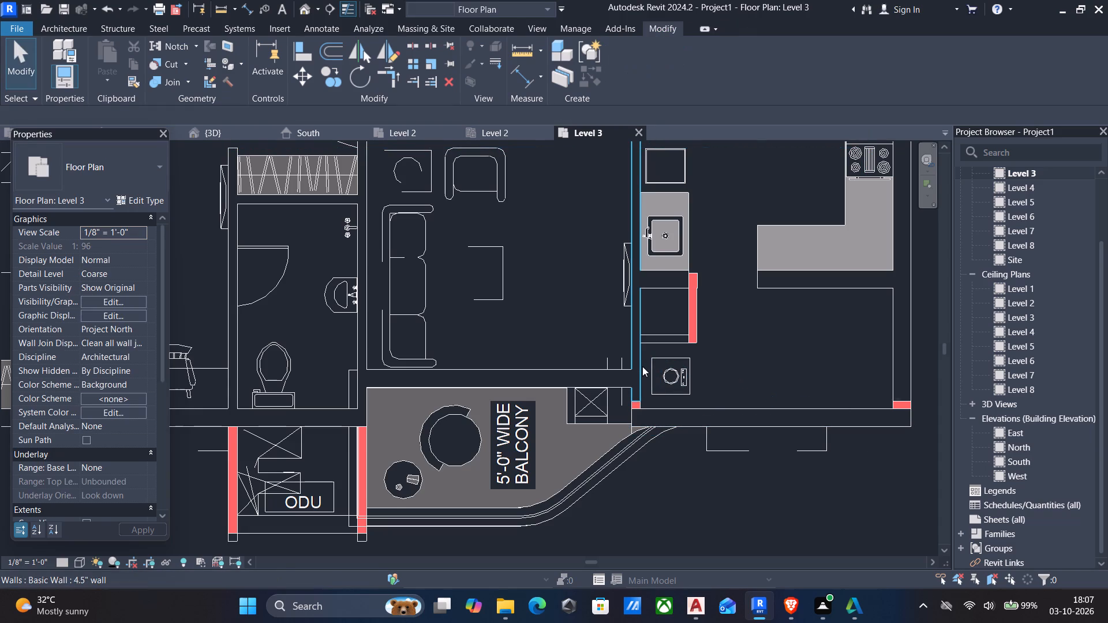
Align the south ends of the 9" east exterior wall and the 4.5" living-kitchen wall to the south wall's inner face.
type("al")
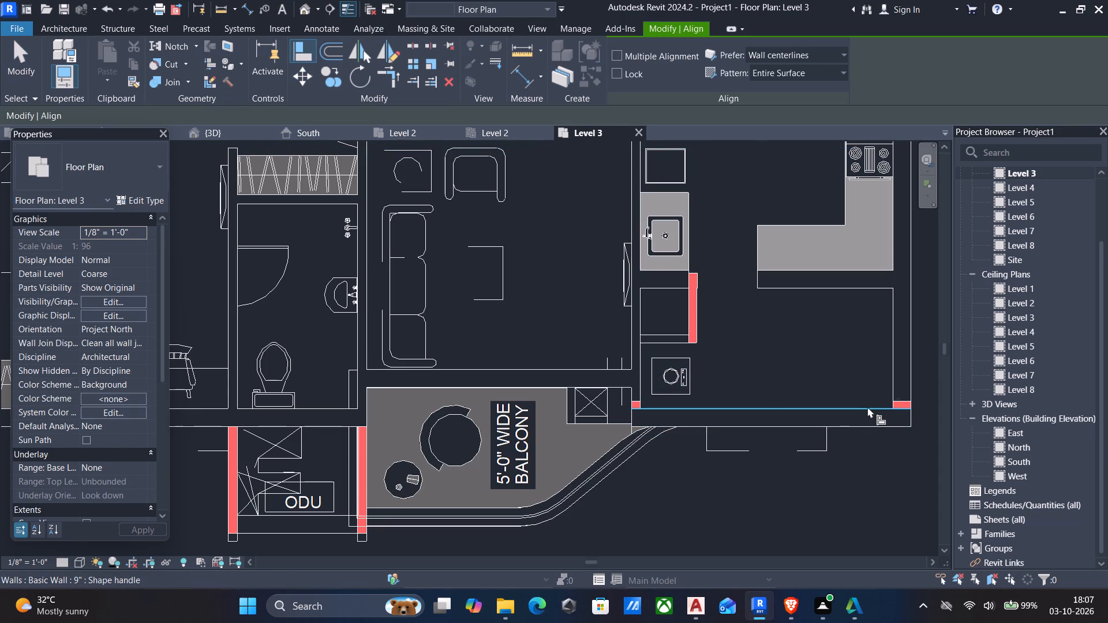
left_click(857, 406)
left_click(899, 399)
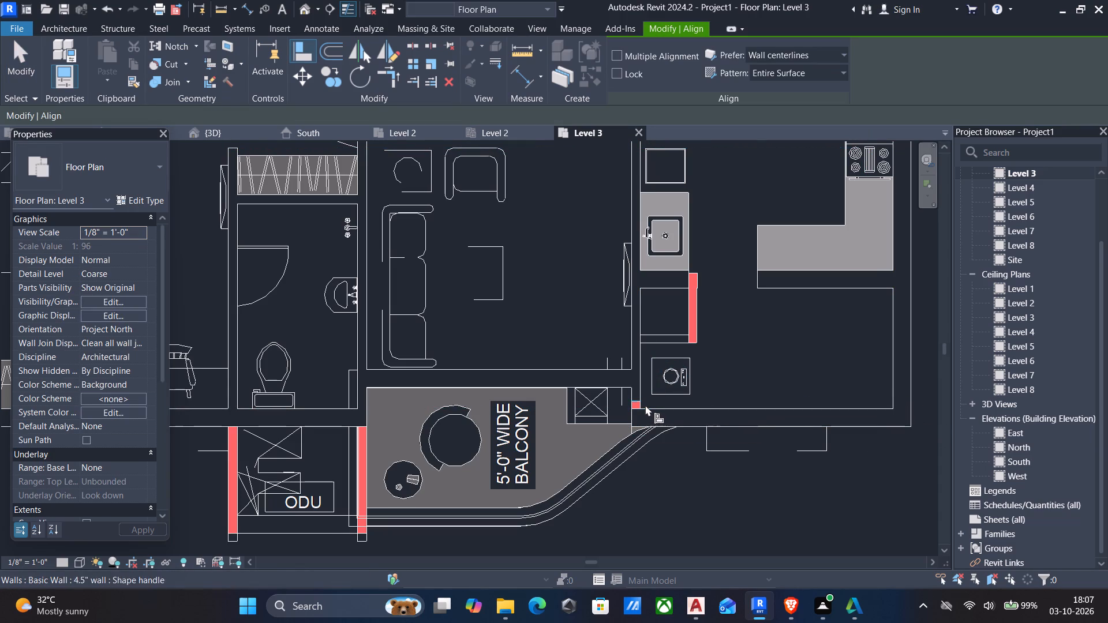
left_click(645, 405)
left_click(635, 398)
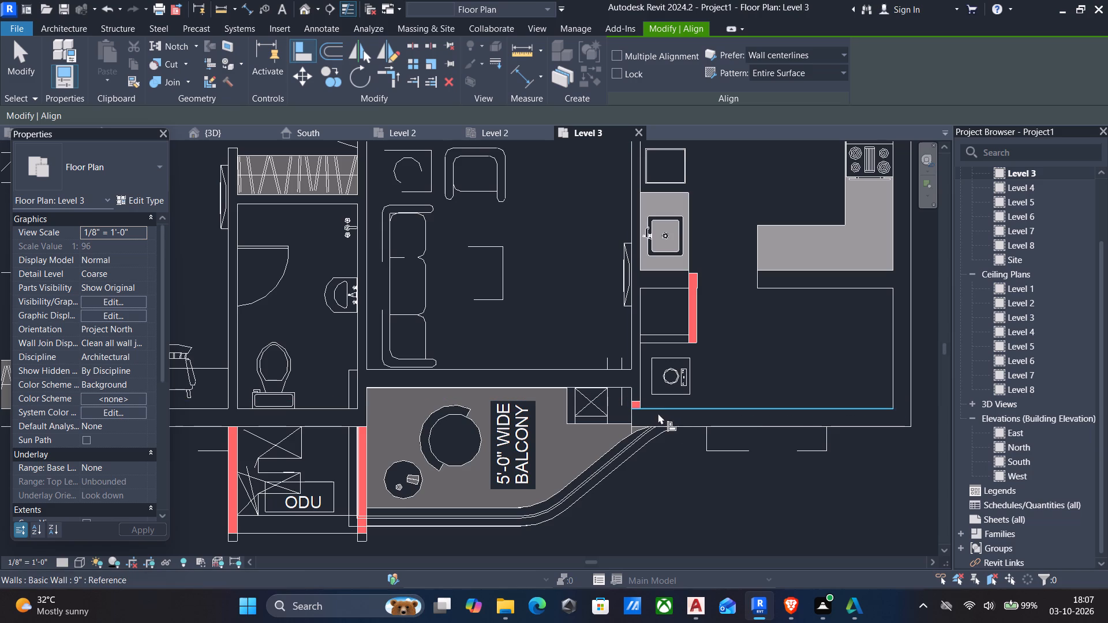
left_click(659, 408)
left_click(638, 400)
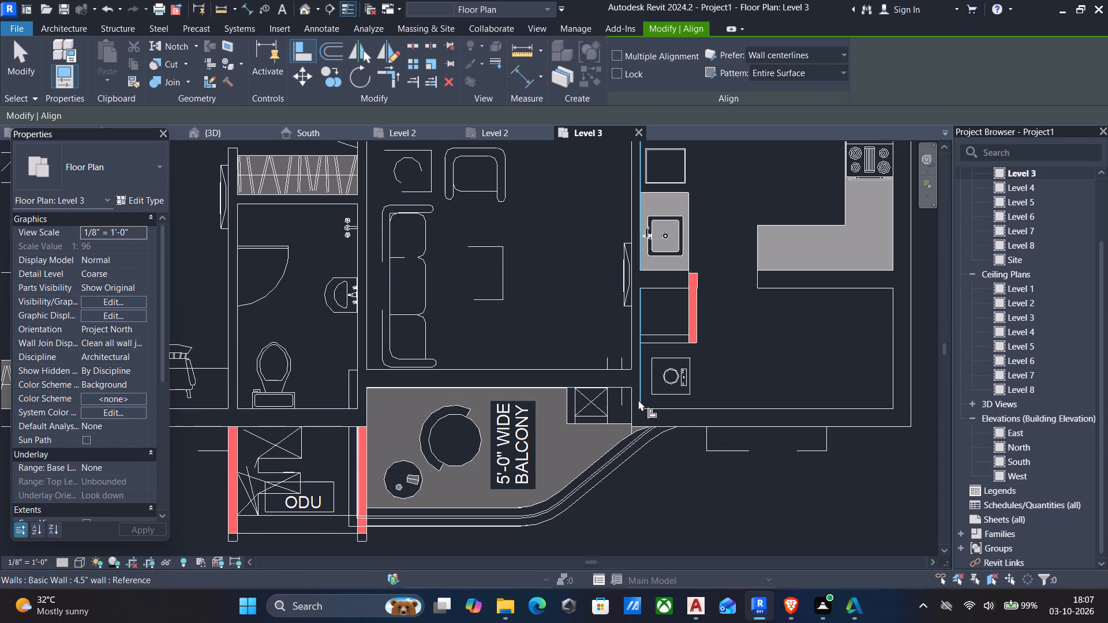
key("Escape")
Examine the southeast unit and the corridor side of the Level 3 plan for walls still missing from the model.
scroll(557, 390, "down", 4)
middle_click_drag(570, 446, 664, 403)
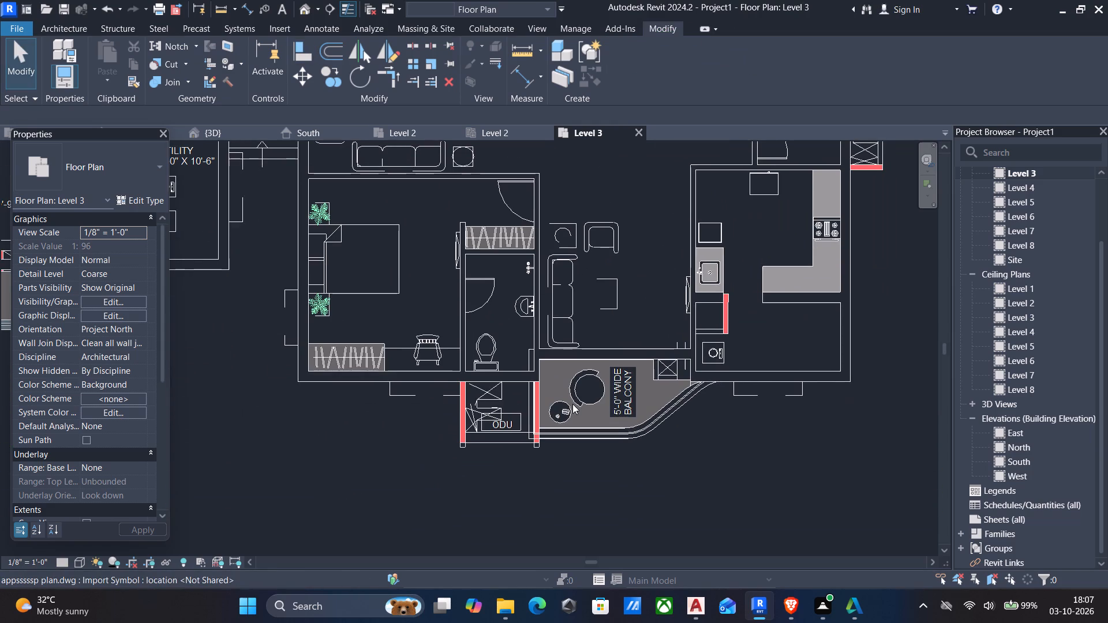
key("Escape")
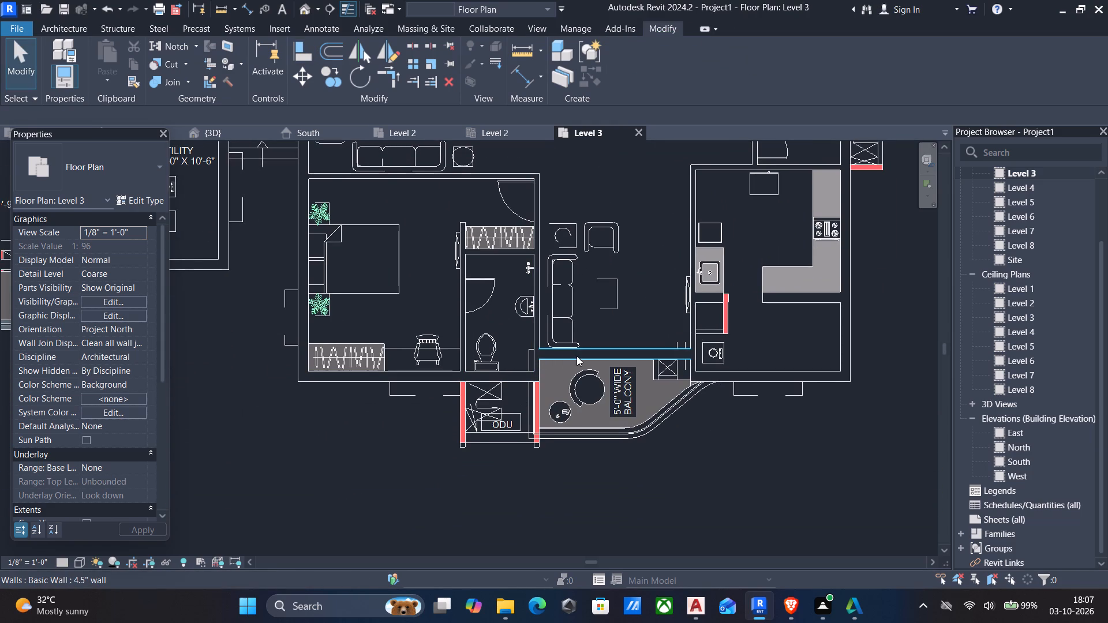
scroll(577, 356, "down", 2)
middle_click_drag(577, 357, 586, 448)
scroll(598, 349, "down", 2)
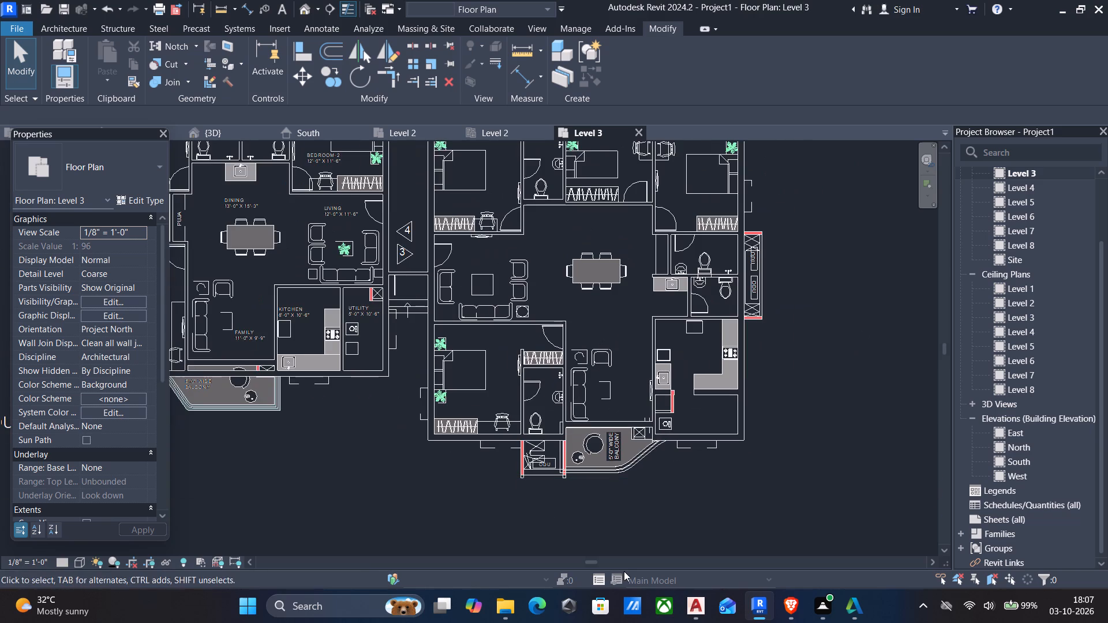
scroll(549, 465, "up", 8)
scroll(549, 465, "down", 4)
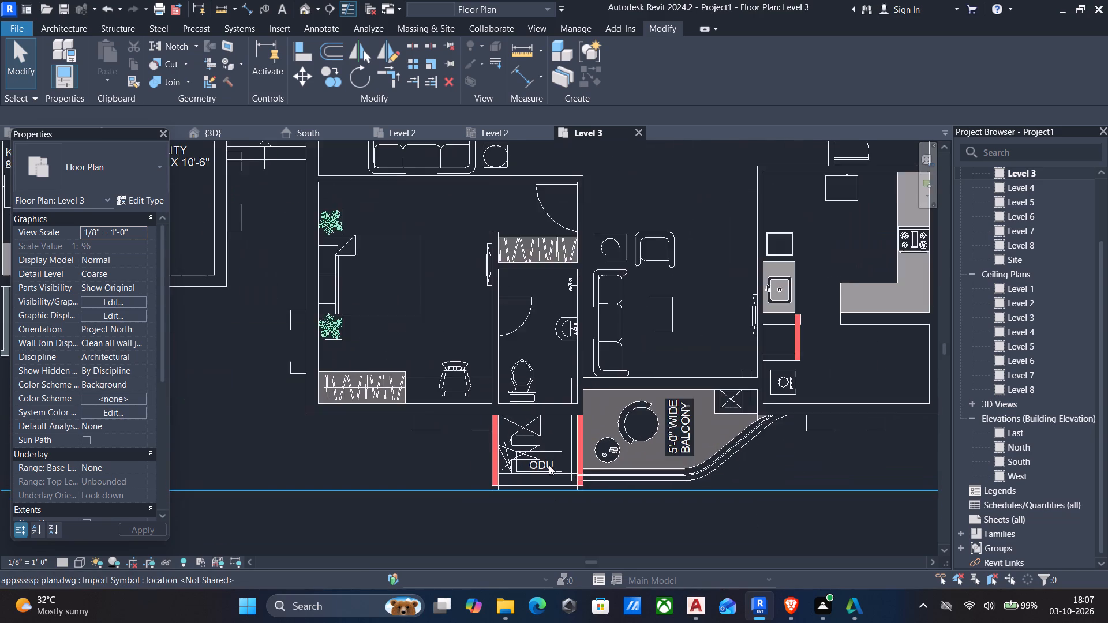
scroll(461, 301, "down", 3)
middle_click_drag(467, 246, 504, 333)
scroll(504, 333, "down", 4)
middle_click_drag(529, 290, 548, 332)
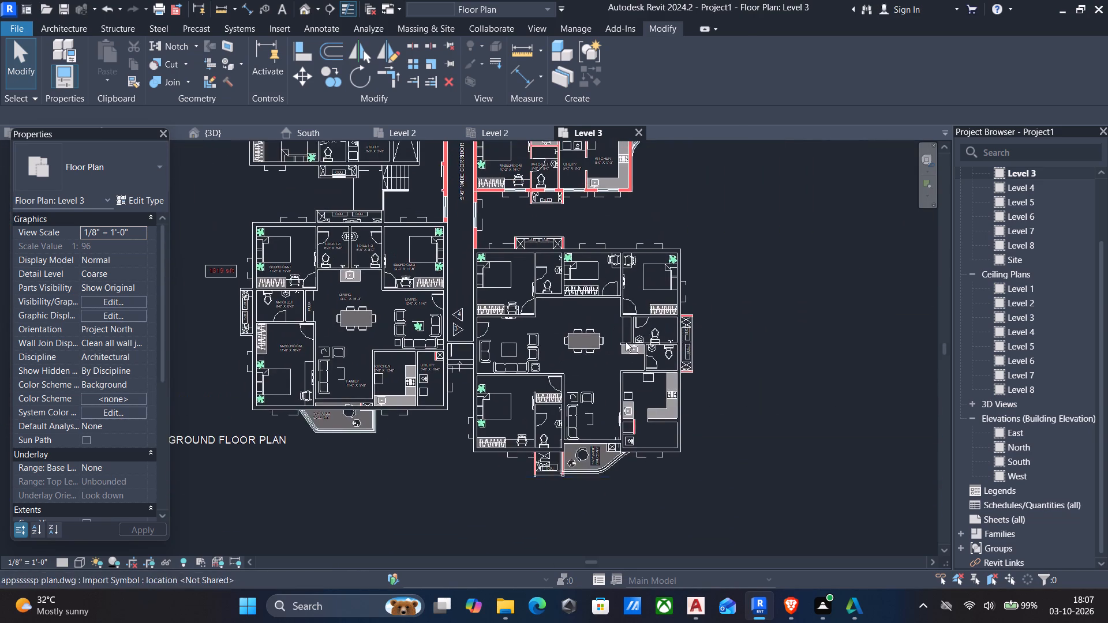
scroll(667, 337, "up", 4)
scroll(738, 299, "up", 4)
scroll(636, 305, "up", 7)
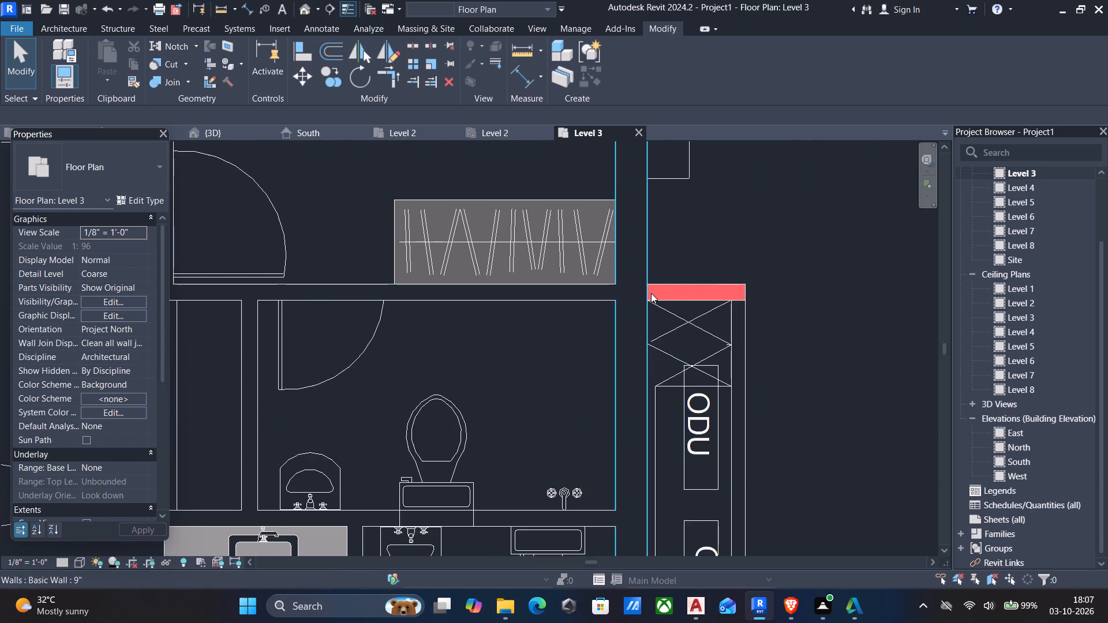
scroll(630, 281, "down", 10)
middle_click_drag(561, 275, 604, 364)
scroll(603, 362, "down", 2)
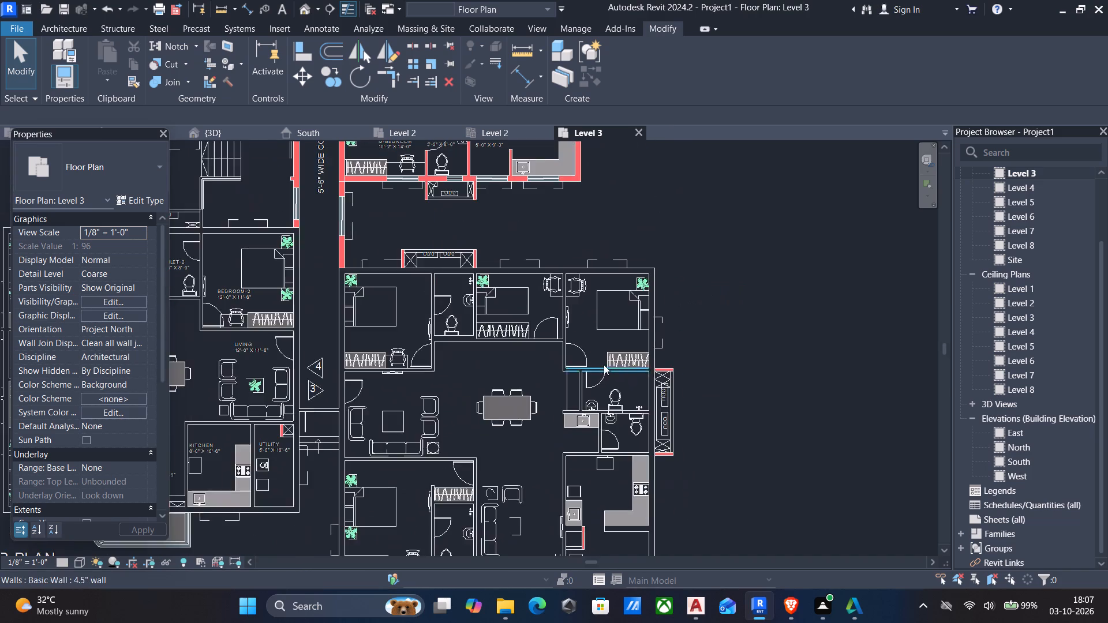
scroll(328, 230, "up", 2)
middle_click_drag(378, 241, 471, 344)
scroll(471, 346, "down", 3)
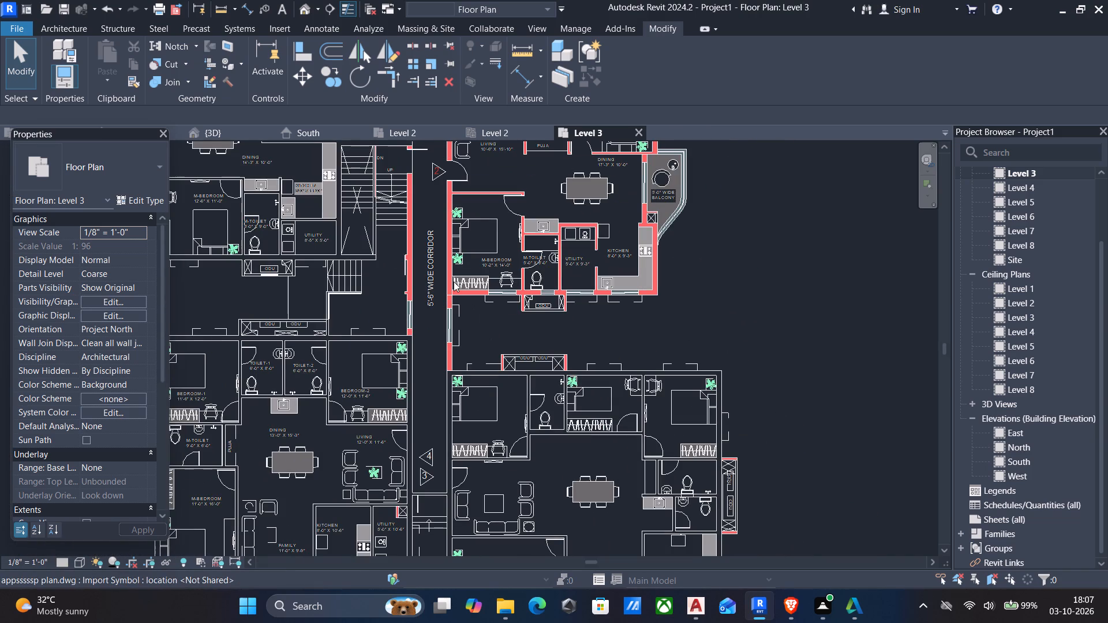
Place 9" walls along the south wall of the utility and kitchen and along the M-Bedroom's corridor side.
type("wa")
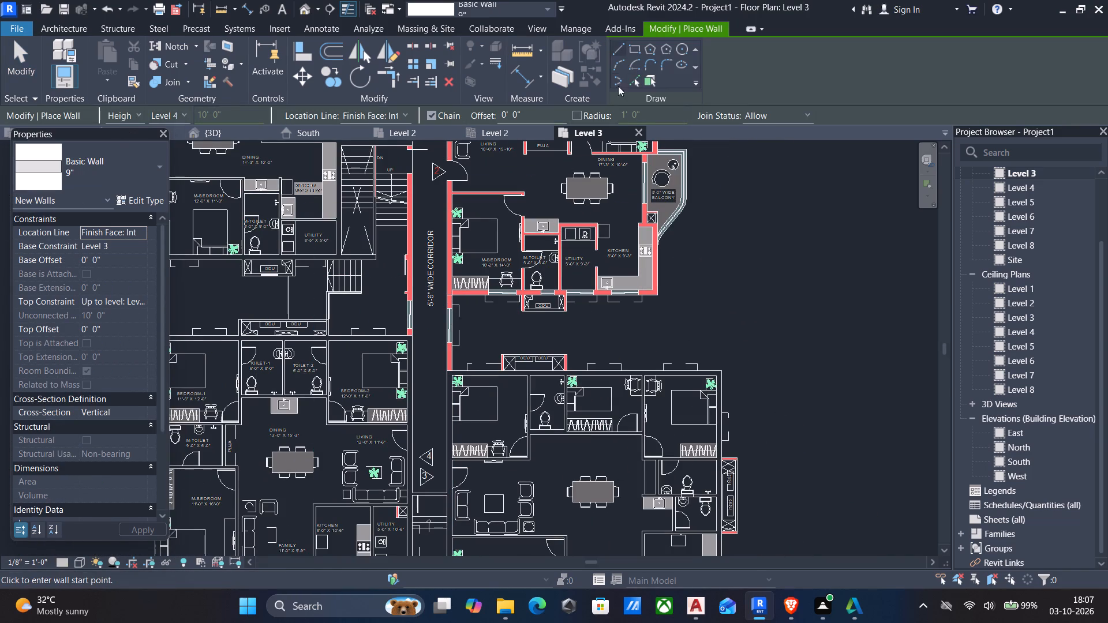
left_click(631, 80)
scroll(632, 259, "up", 3)
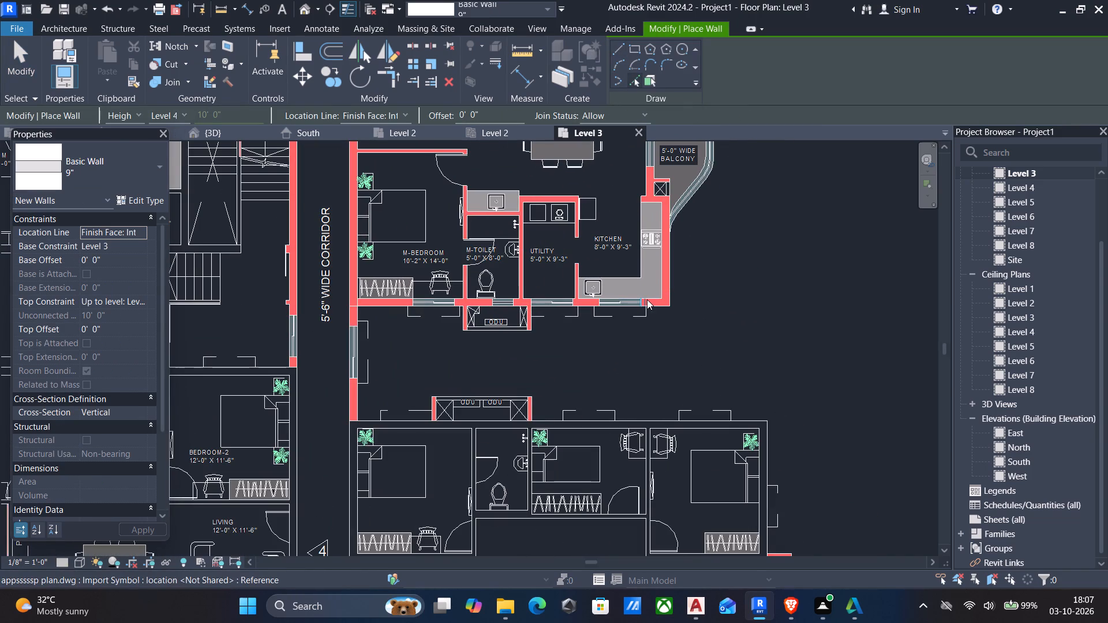
left_click(656, 303)
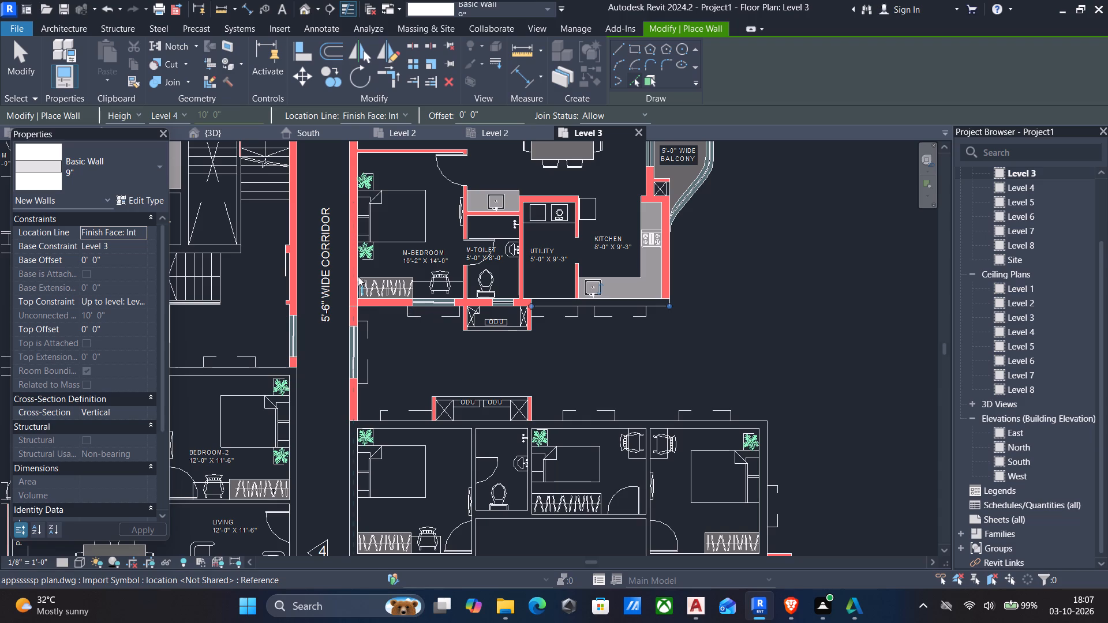
left_click(356, 268)
scroll(355, 285, "down", 2)
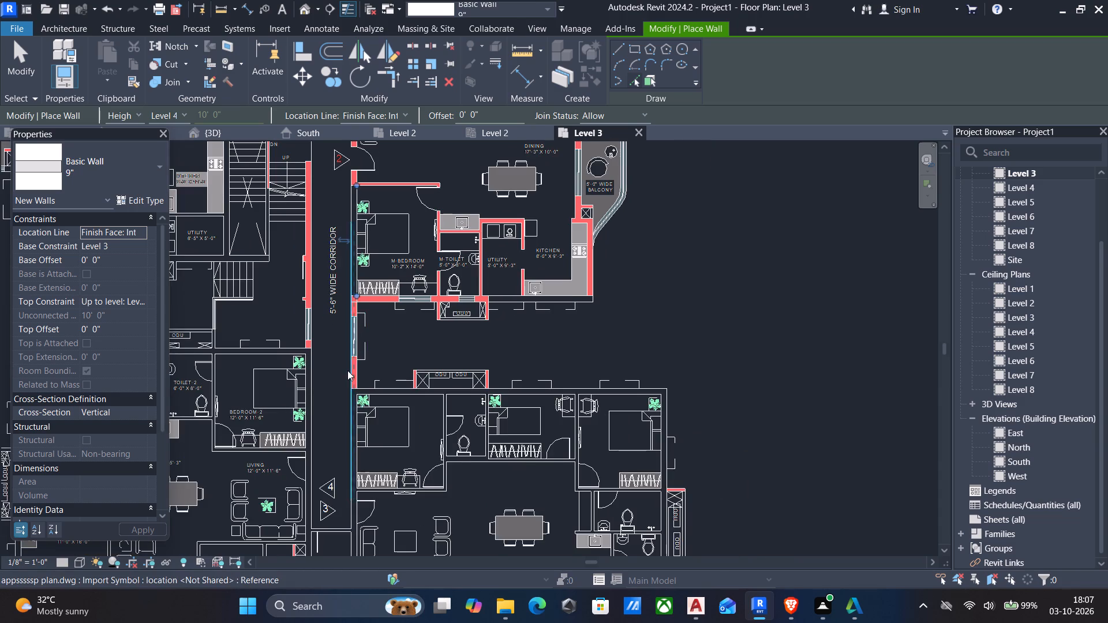
scroll(346, 371, "up", 3)
key("Escape")
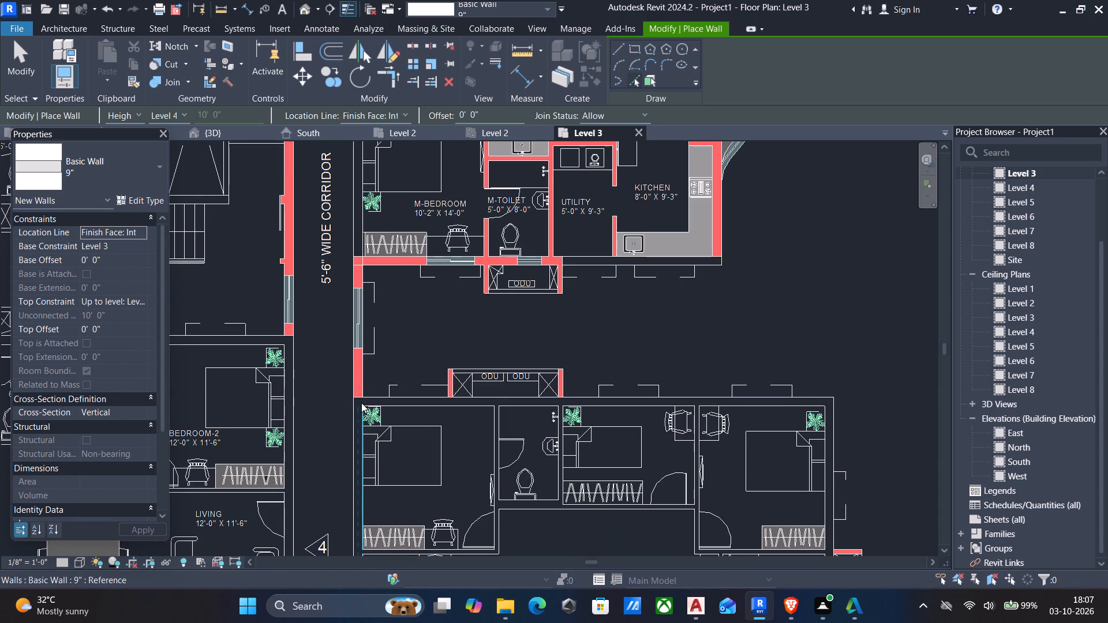
key("Escape")
Extend the M-Bedroom's 9" corridor wall south to the lower unit's north wall, making it about 25'-9" long.
left_click(354, 418)
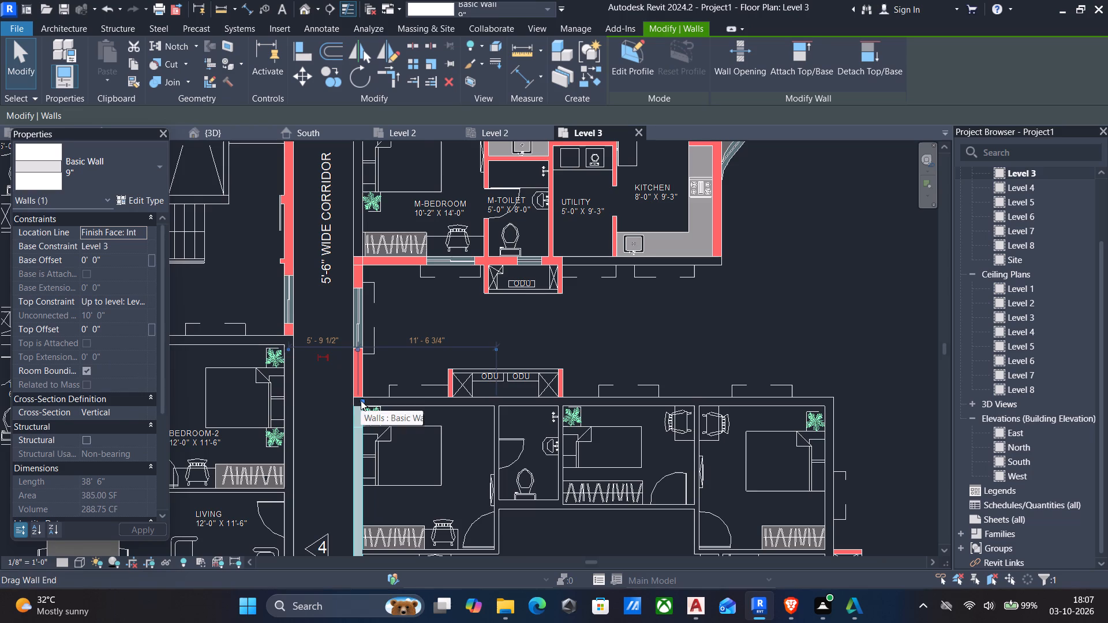
key("Escape")
left_click(357, 246)
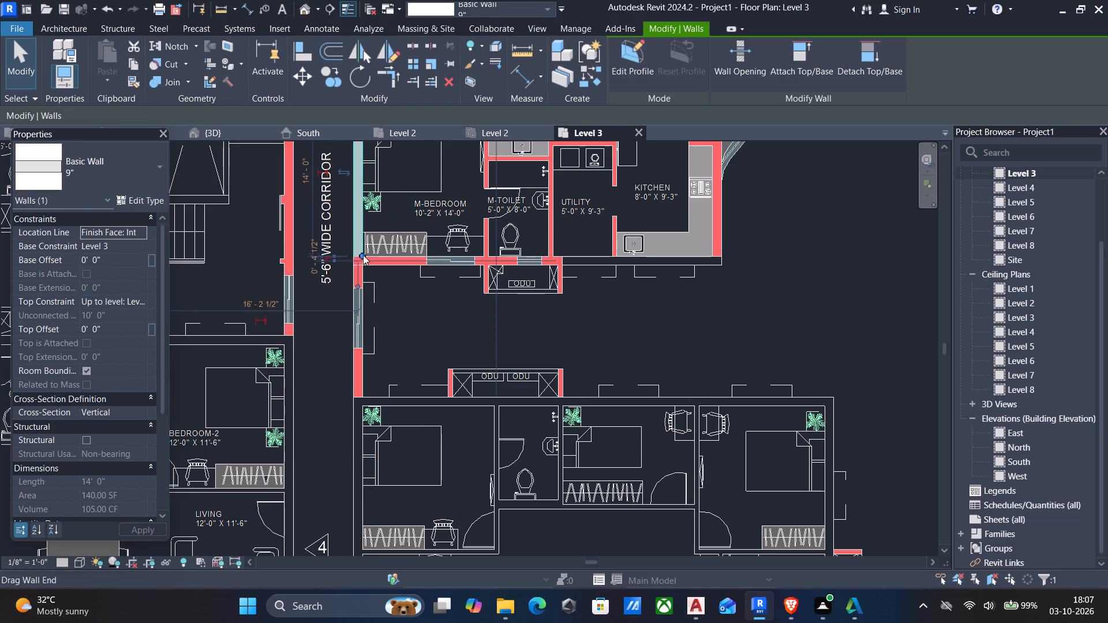
left_click_drag(360, 256, 364, 395)
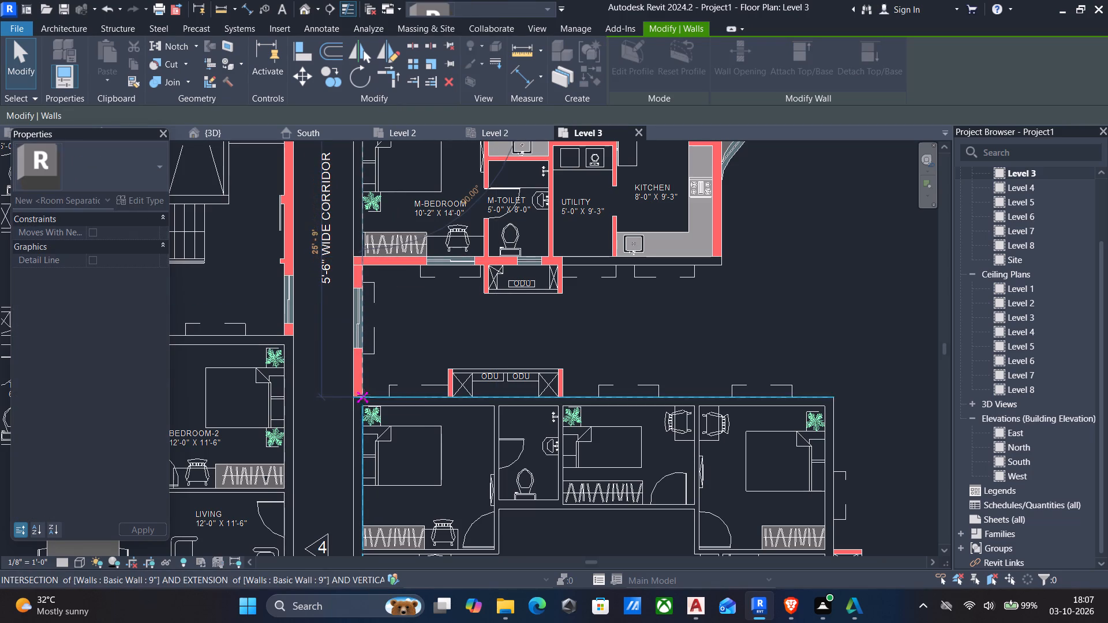
left_click_drag(364, 395, 362, 398)
key("Escape")
Align the west end of the 9" utility and kitchen south wall to the corridor wall, extending it past the M-Toilet and M-Bedroom.
middle_click_drag(370, 358, 369, 408)
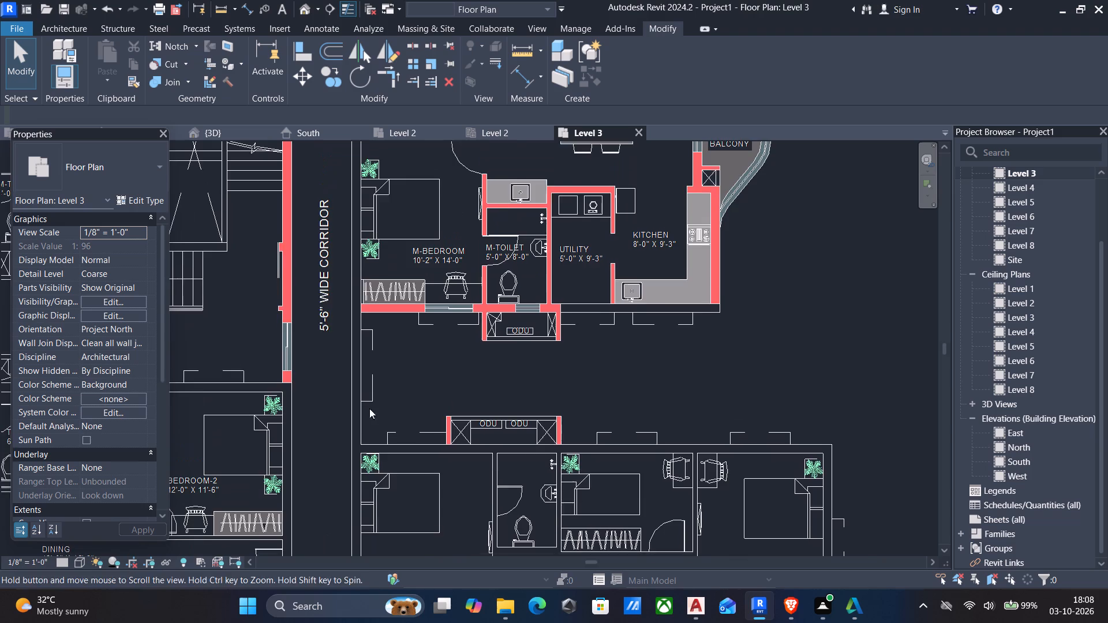
scroll(425, 301, "down", 3)
scroll(418, 294, "up", 1)
middle_click_drag(418, 293, 424, 326)
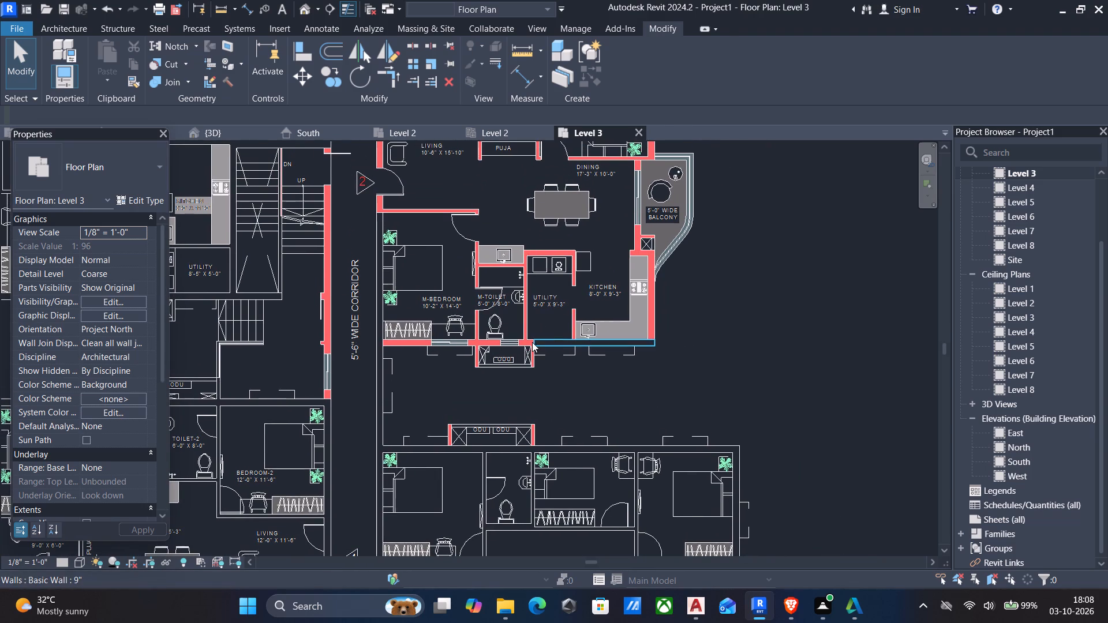
left_click(541, 342)
key("Escape")
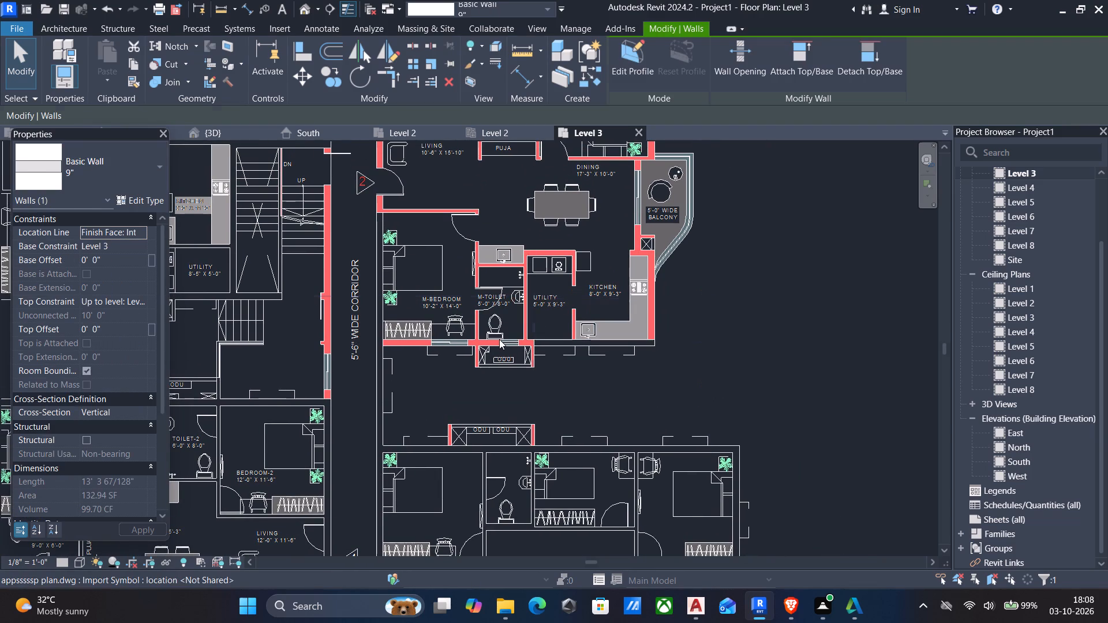
type("al")
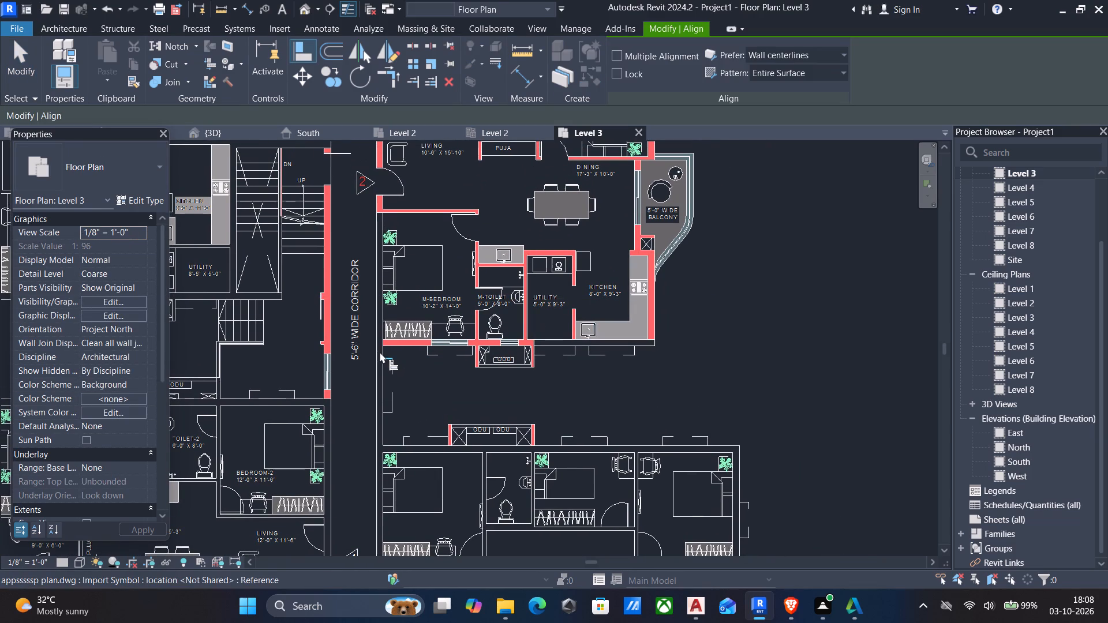
left_click(380, 352)
left_click(536, 339)
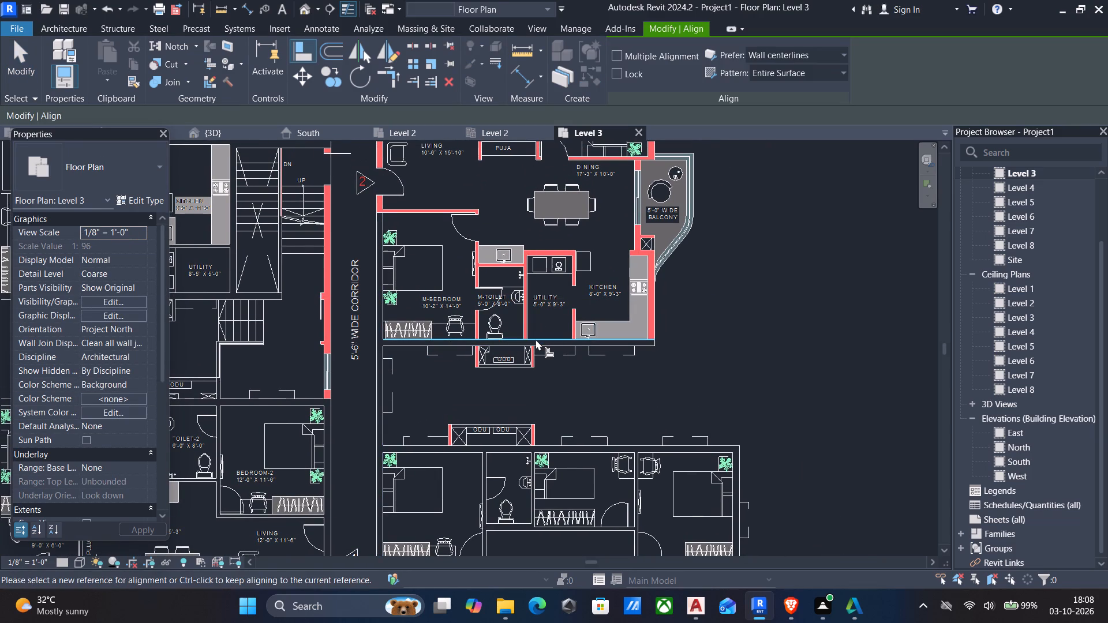
Place a 9" wall along the stair side of the 5'-6" wide corridor, following the plan line.
scroll(524, 344, "down", 1)
middle_click_drag(523, 347, 506, 445)
middle_click_drag(496, 356, 523, 393)
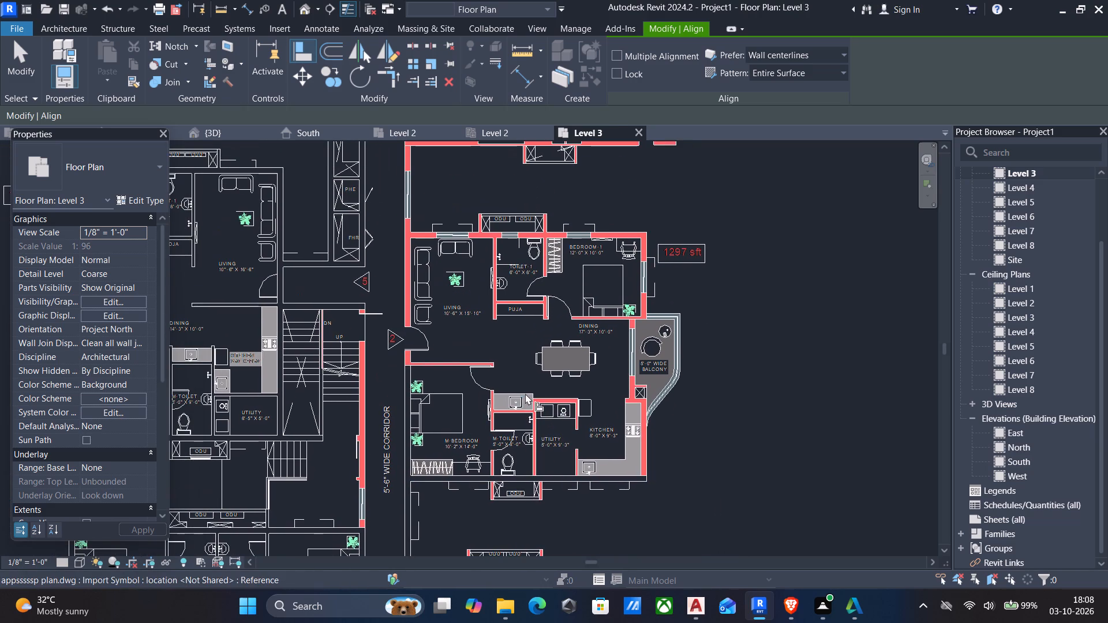
key("Escape")
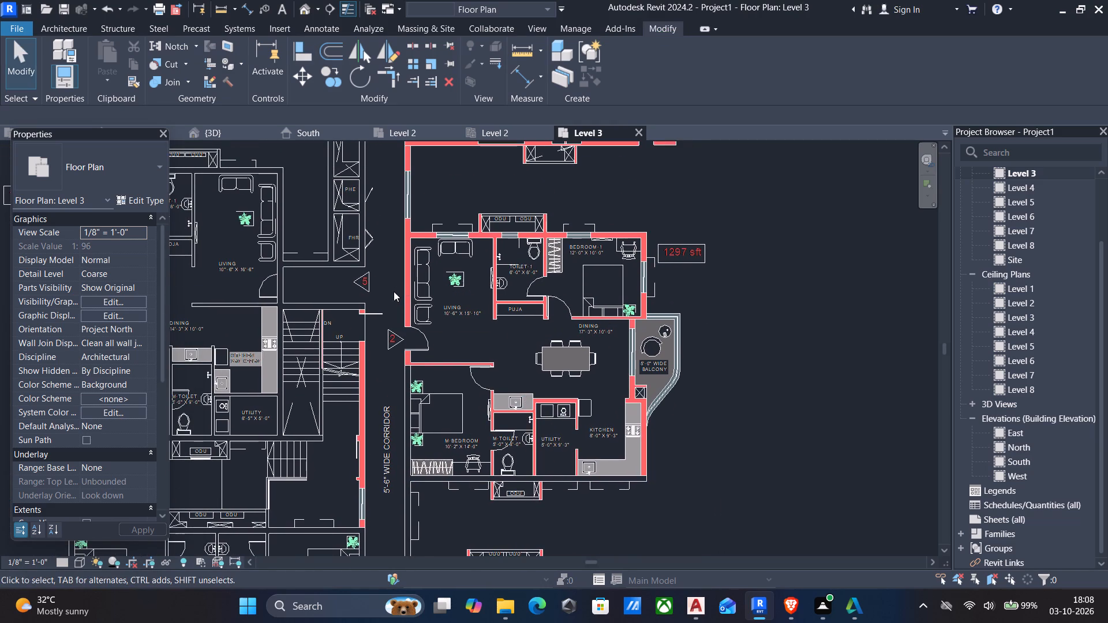
scroll(394, 291, "down", 6)
scroll(395, 309, "up", 1)
middle_click_drag(394, 309, 410, 374)
scroll(413, 377, "down", 2)
middle_click_drag(413, 378, 473, 343)
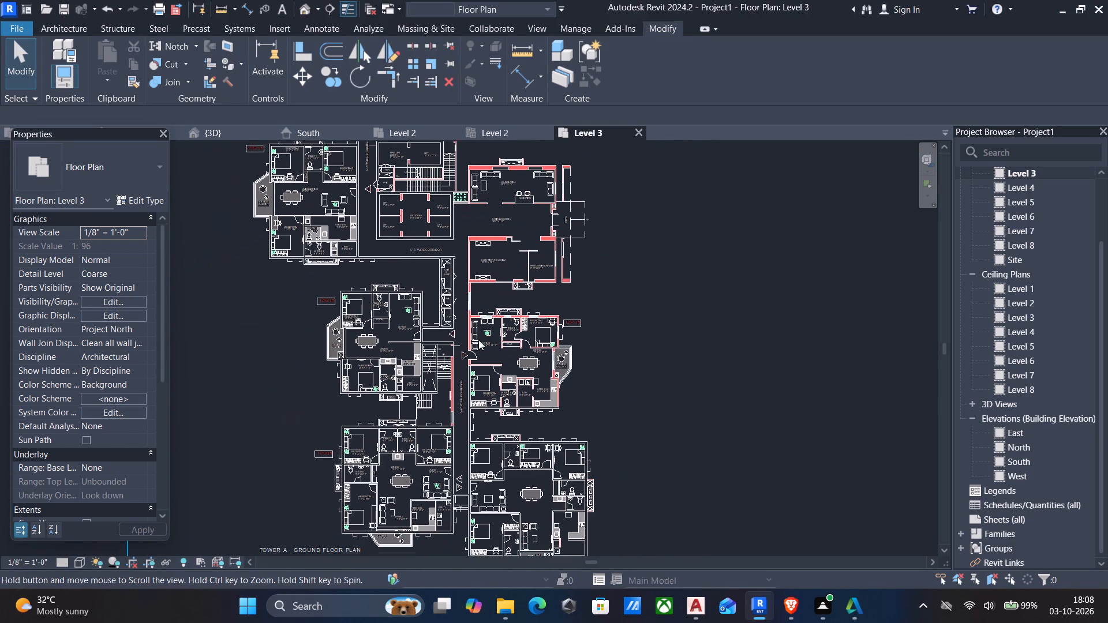
scroll(449, 374, "up", 8)
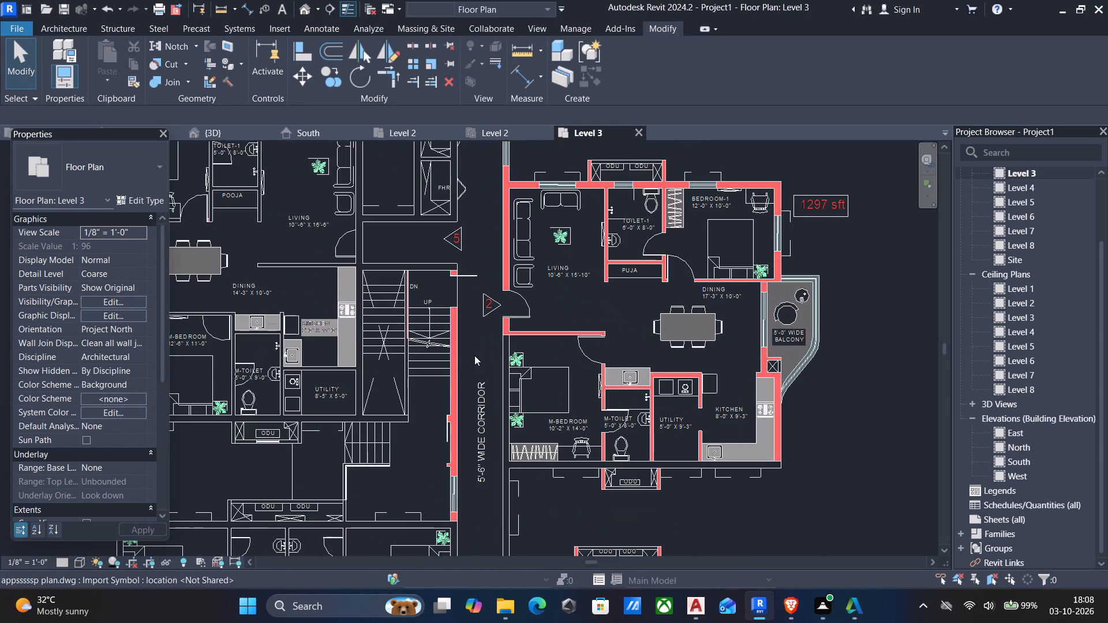
middle_click_drag(480, 421, 495, 370)
type("wa")
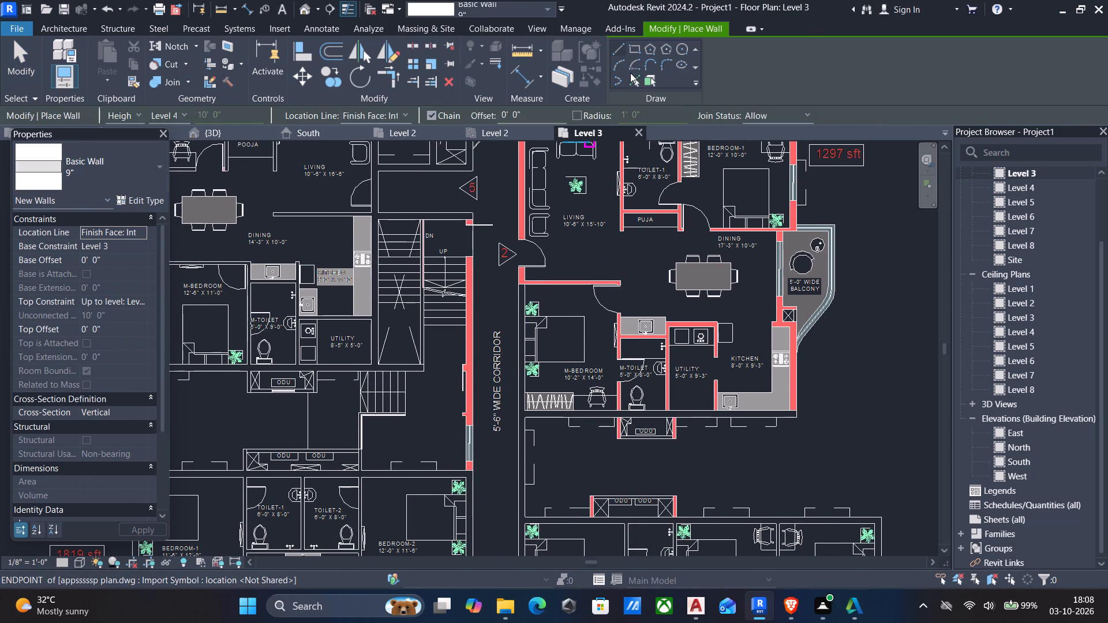
left_click(630, 73)
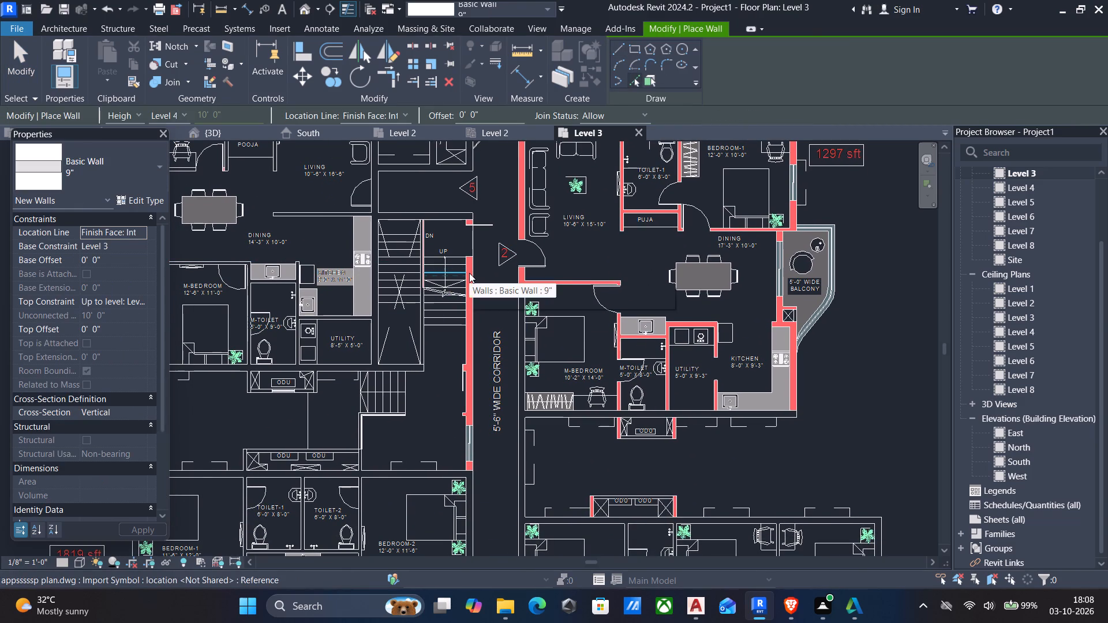
scroll(454, 308, "up", 3)
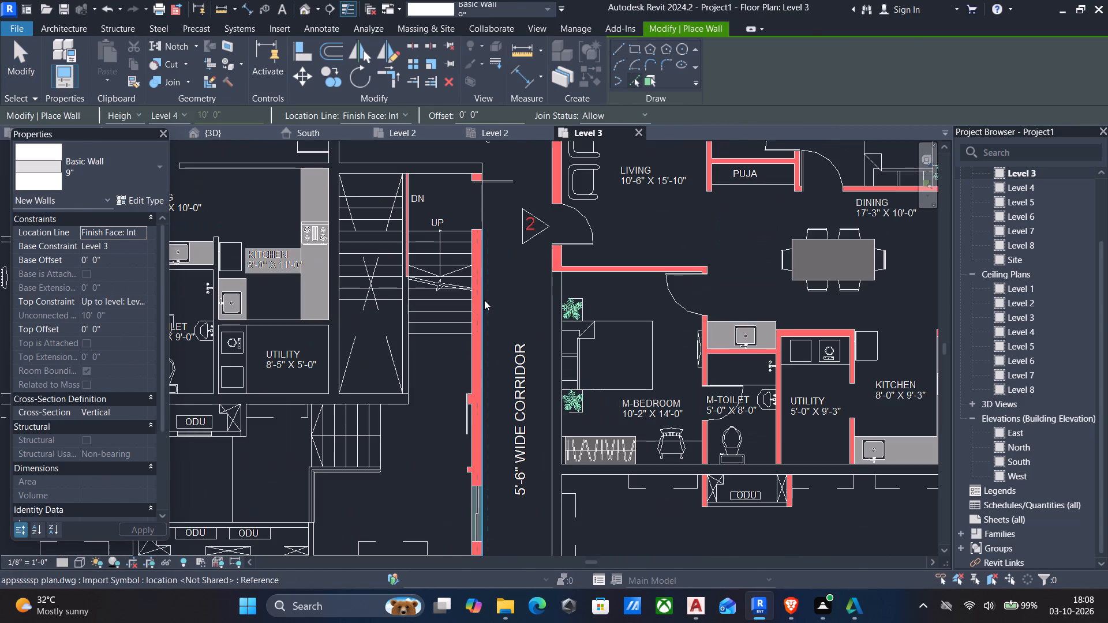
left_click(478, 307)
scroll(489, 331, "down", 2)
middle_click_drag(493, 340, 503, 329)
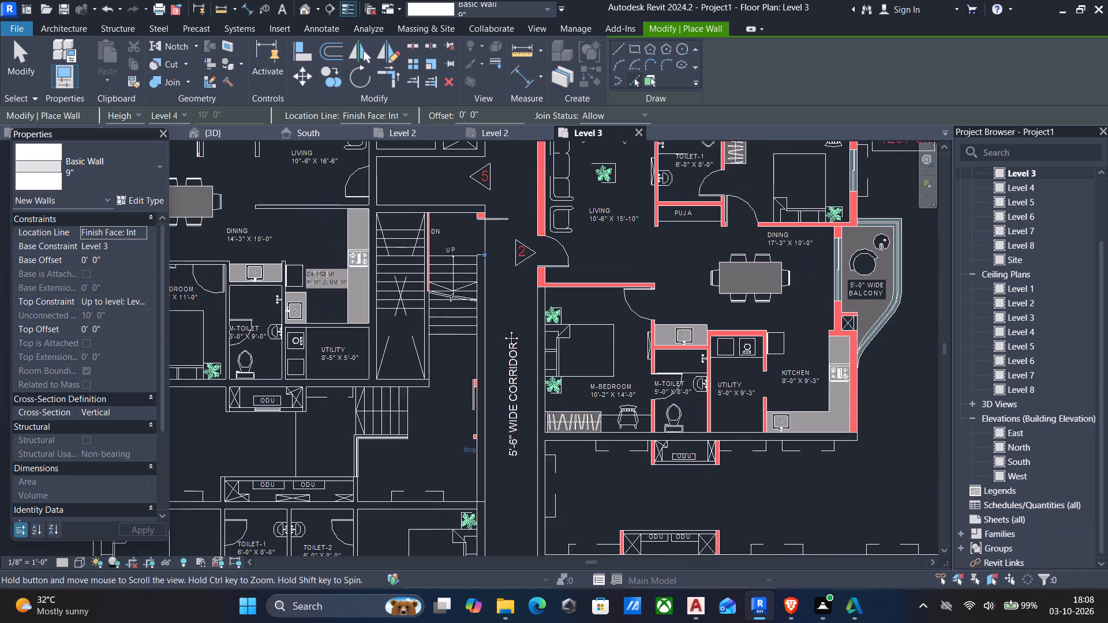
middle_click_drag(503, 329, 532, 298)
key("Escape")
scroll(493, 465, "down", 1)
middle_click_drag(499, 464, 522, 377)
key("Escape")
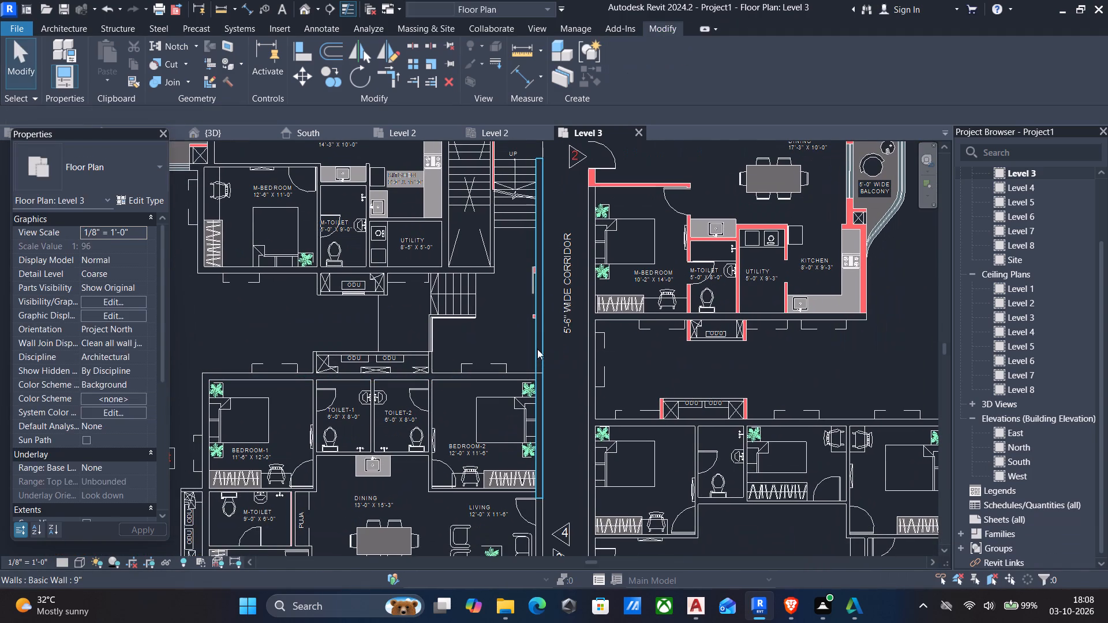
Shorten the stair-side corridor wall from the south and align its end with the north wall line of the Bedroom-2 unit.
left_click(537, 348)
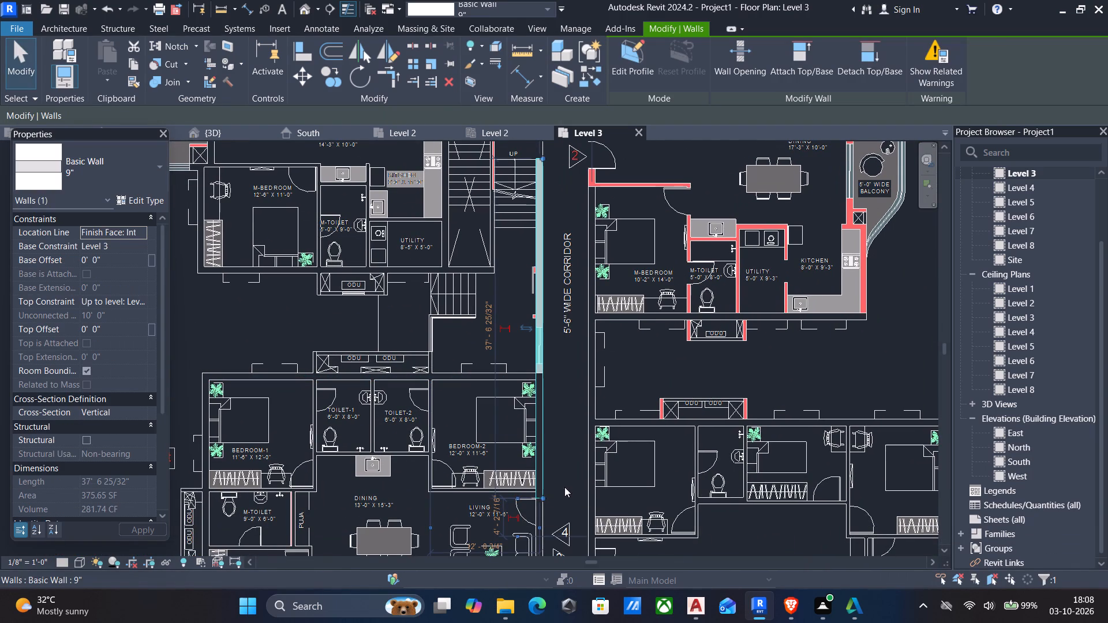
left_click_drag(546, 498, 548, 340)
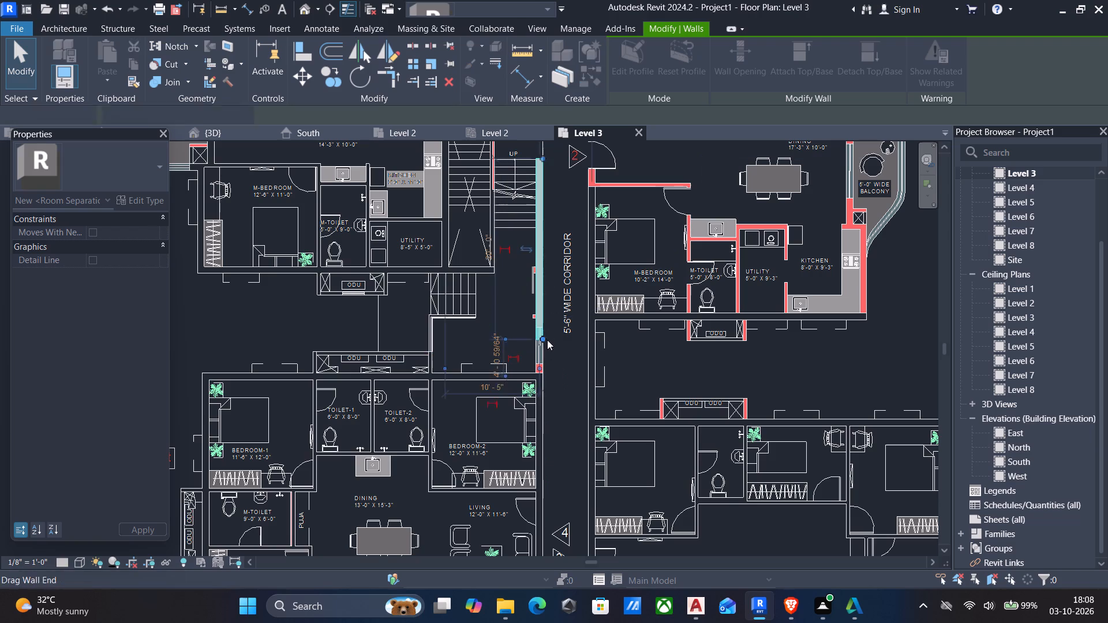
key("Escape")
type("al")
left_click(524, 371)
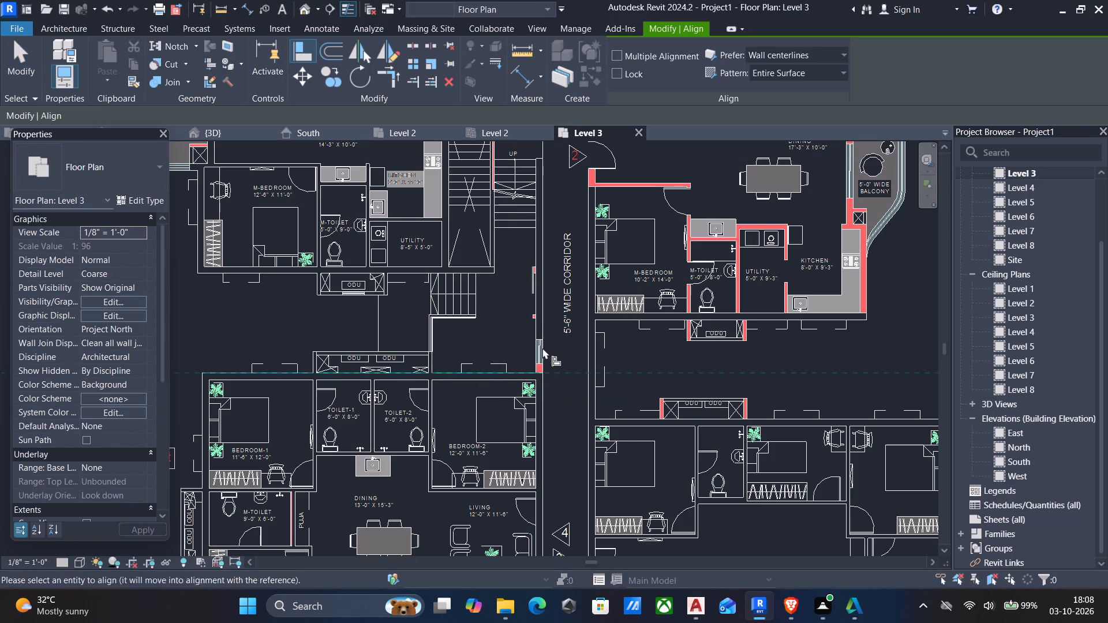
left_click(544, 339)
scroll(538, 338, "down", 1)
middle_click_drag(538, 338, 556, 419)
key("Escape")
Place 9" walls on the 1297 sft unit along the living room's north side, Bedroom-1's east side and the kitchen's east side.
scroll(583, 303, "down", 3)
scroll(596, 298, "up", 1)
middle_click_drag(597, 298, 588, 386)
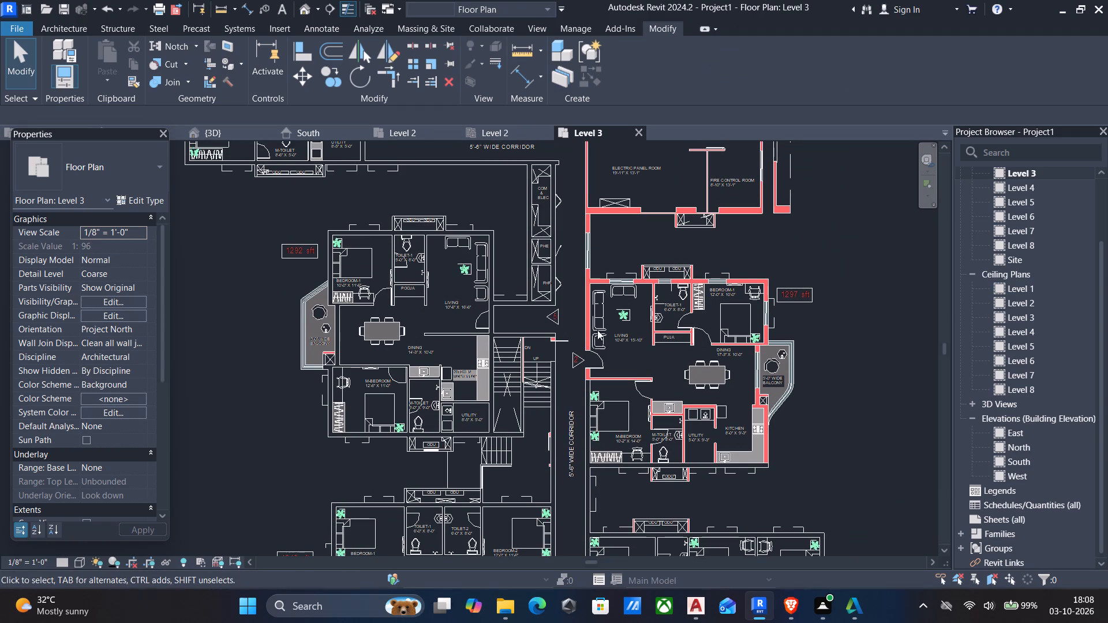
type("wa")
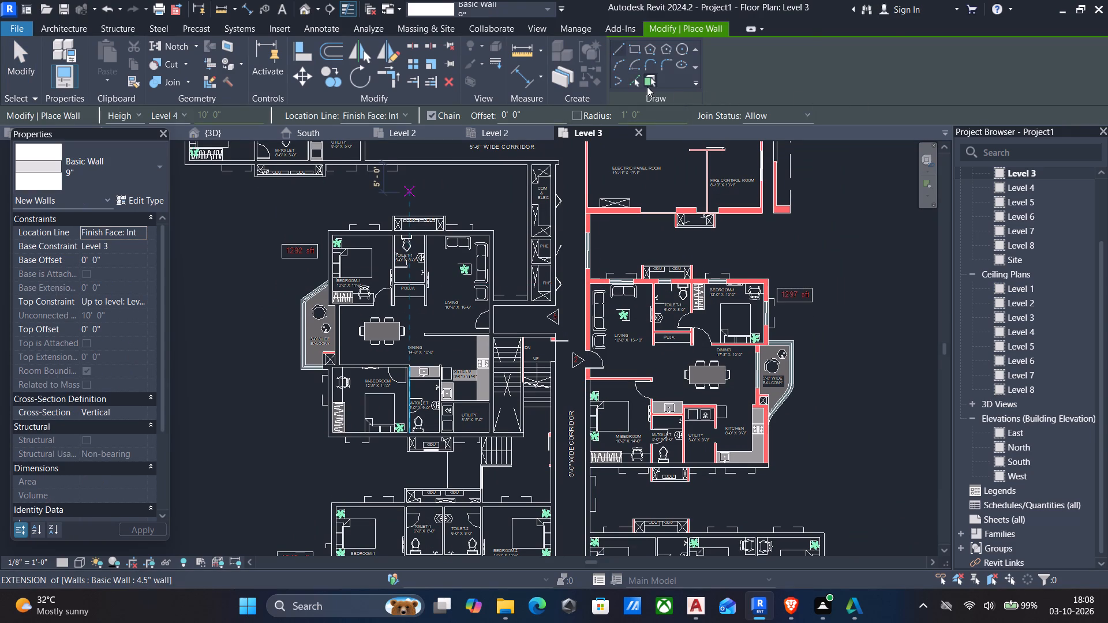
left_click(638, 81)
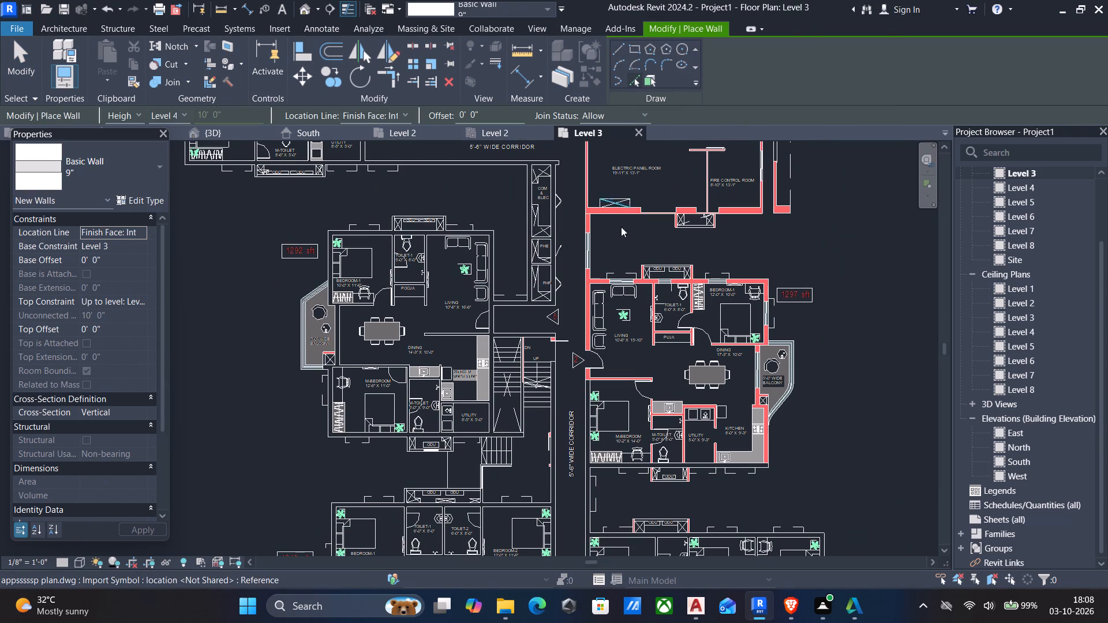
scroll(647, 284, "up", 3)
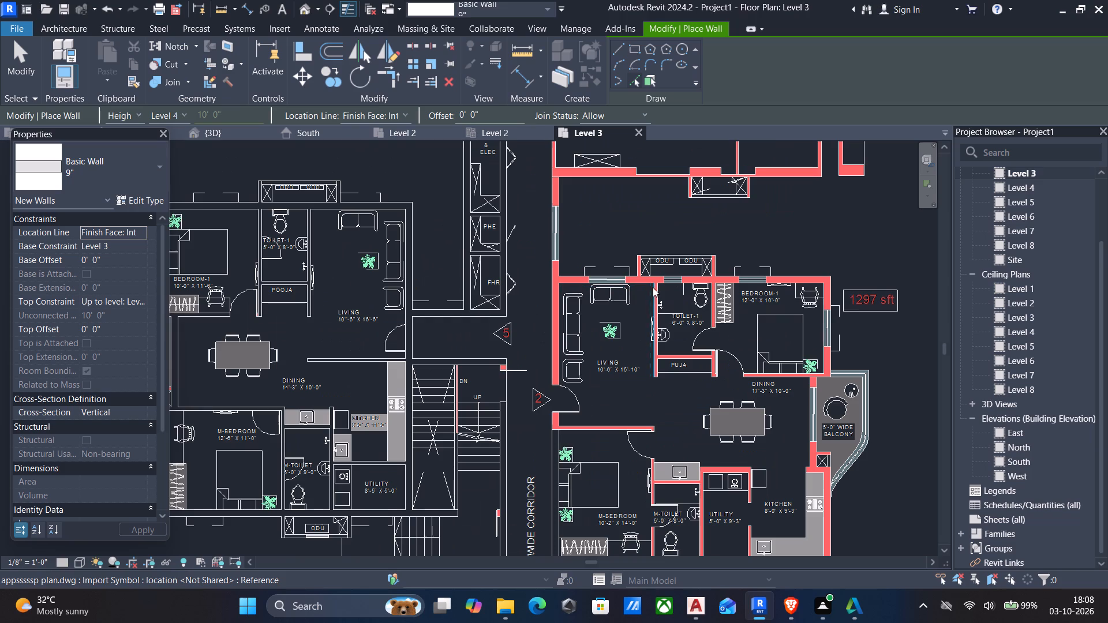
left_click(646, 283)
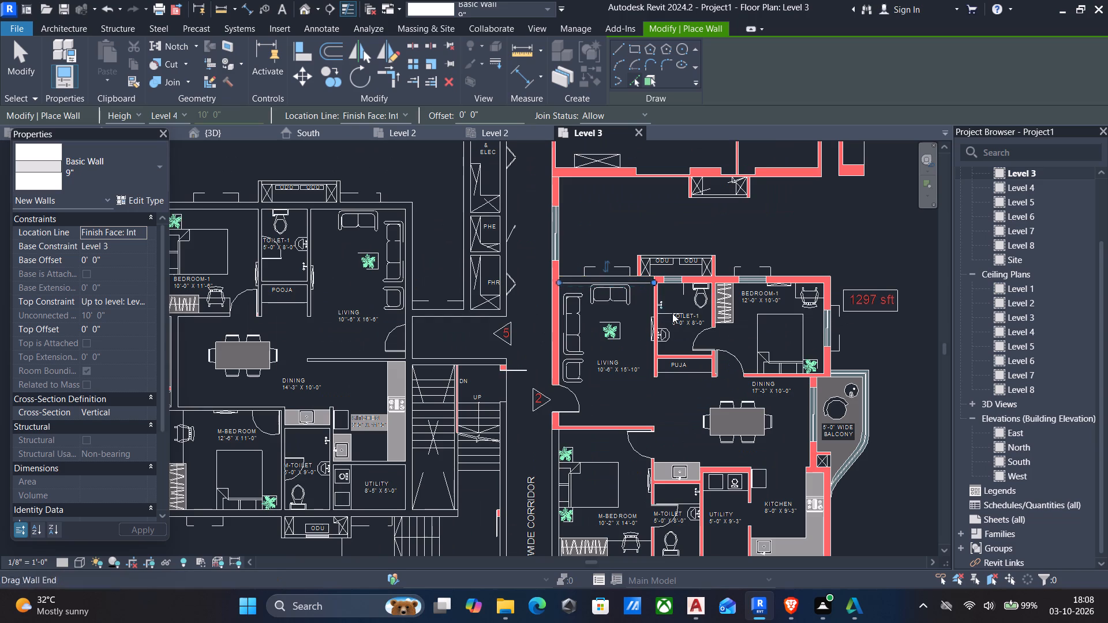
left_click(830, 353)
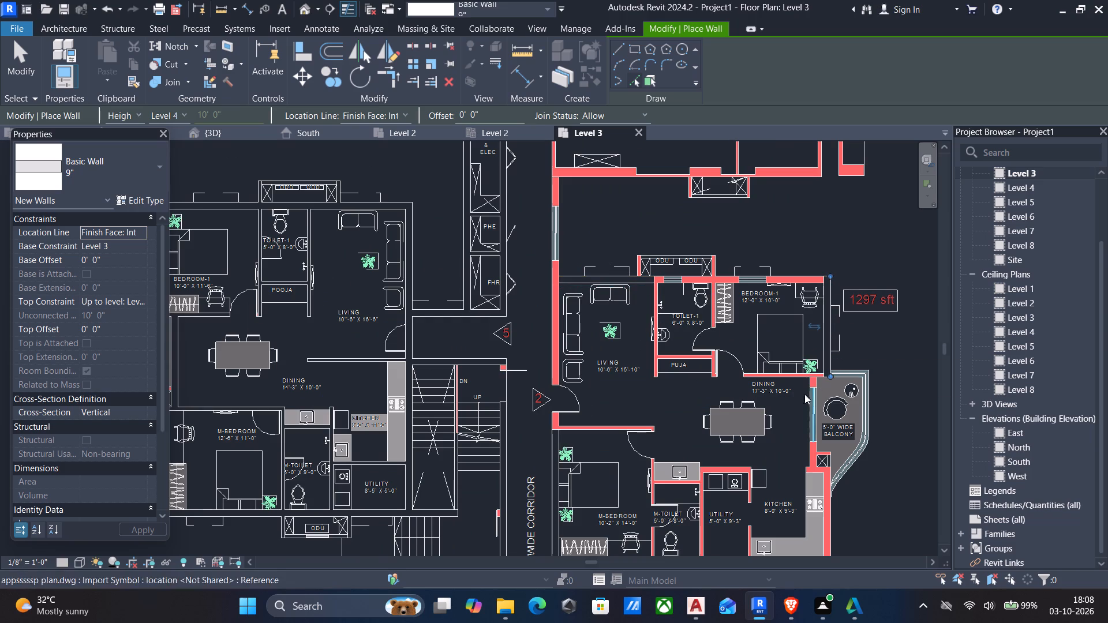
middle_click_drag(698, 360, 795, 192)
middle_click_drag(865, 392, 784, 392)
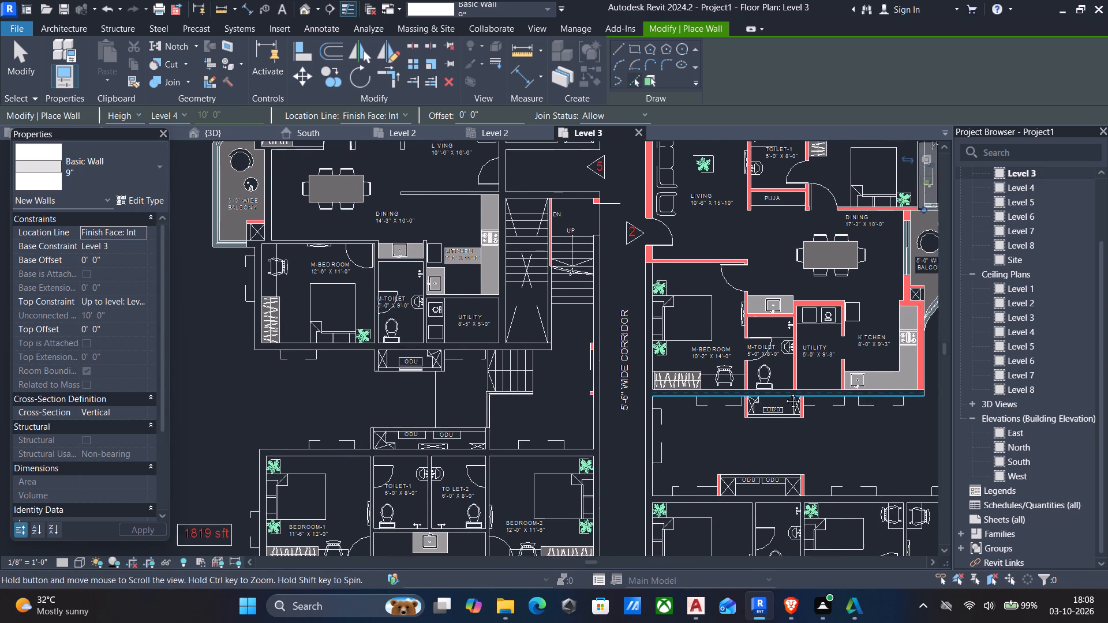
middle_click_drag(784, 392, 631, 383)
left_click(691, 352)
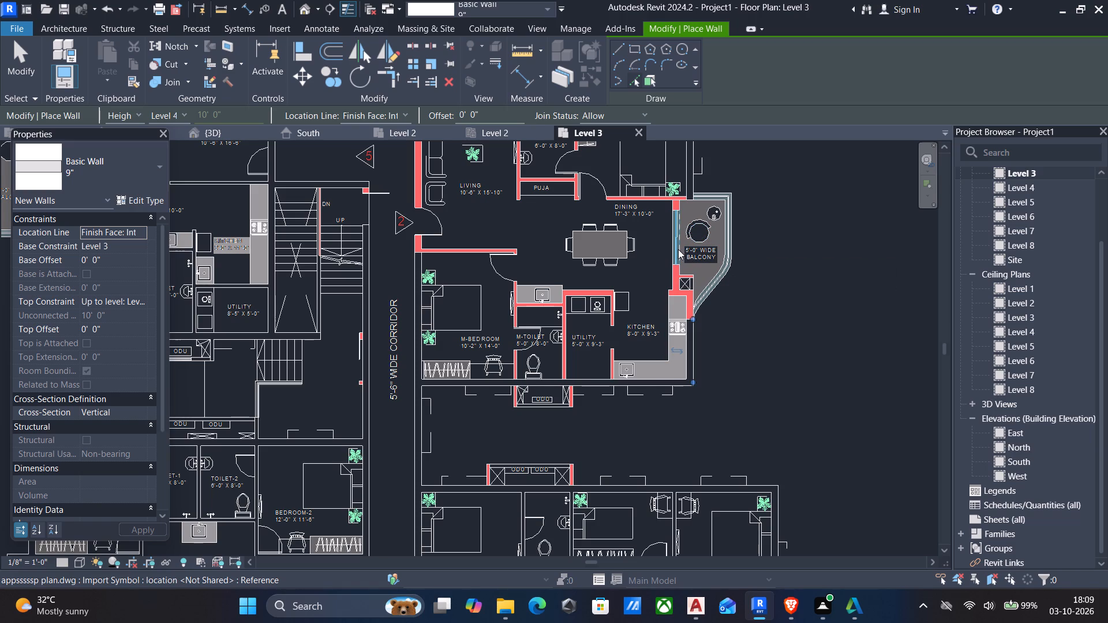
Place a 9" wall along the dining room's balcony side, undoing the first pick and using the line by the Bedroom-1 wall.
left_click(678, 249)
key("ctrl+z")
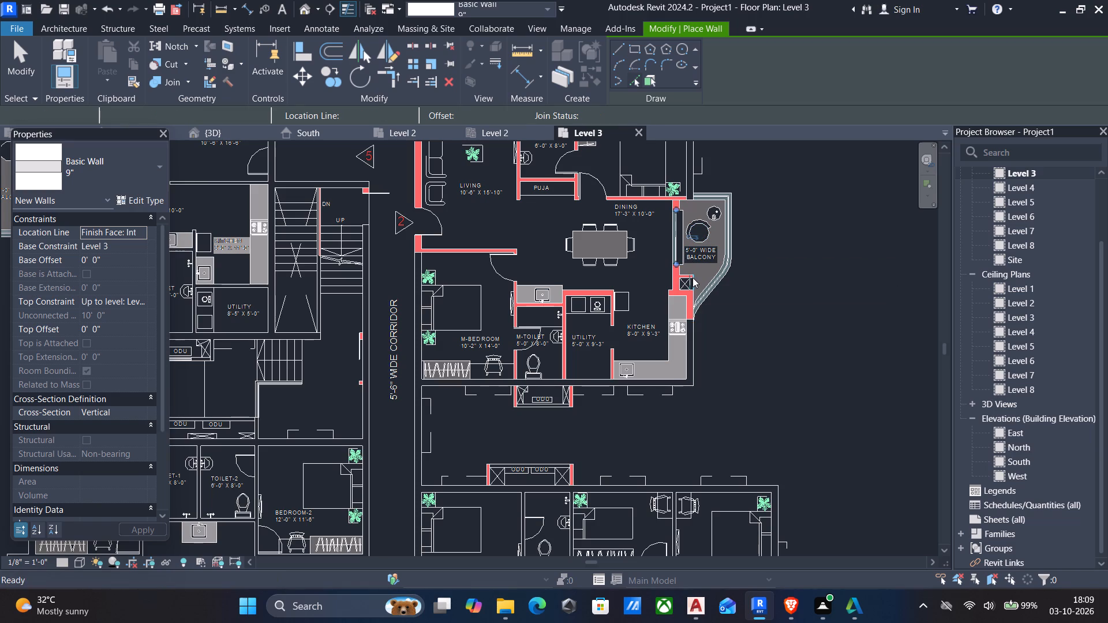
scroll(684, 198, "up", 4)
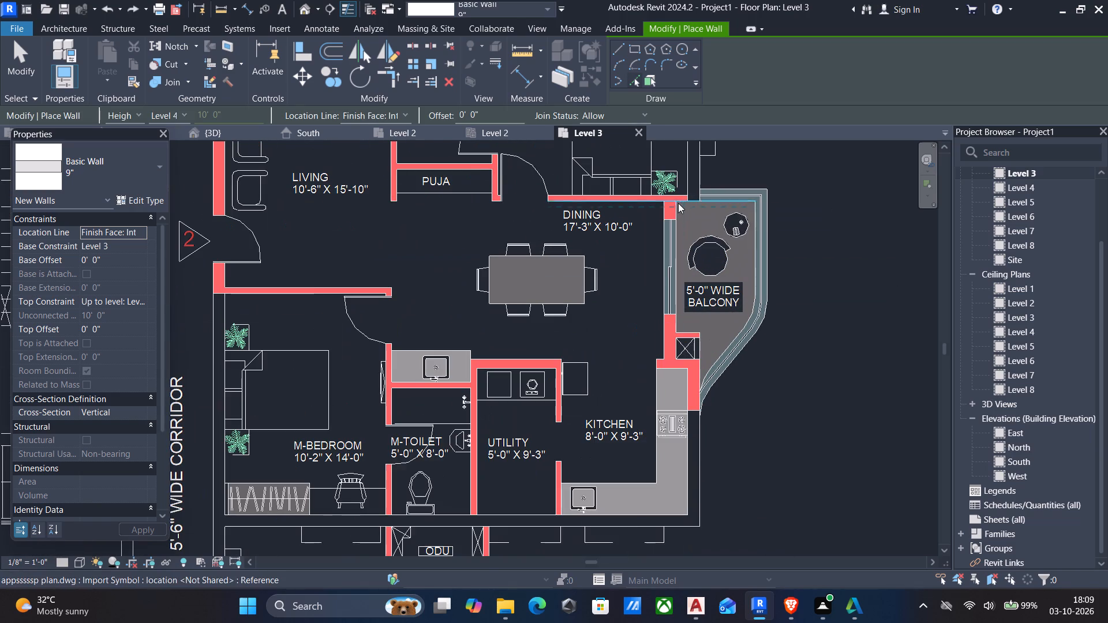
left_click(673, 207)
key("Escape")
scroll(672, 215, "down", 2)
middle_click_drag(672, 216, 686, 292)
key("Escape")
Trim the living room's north wall to corners with Bedroom-1's east wall and with the M-Bedroom's corridor wall.
middle_click_drag(666, 271, 669, 307)
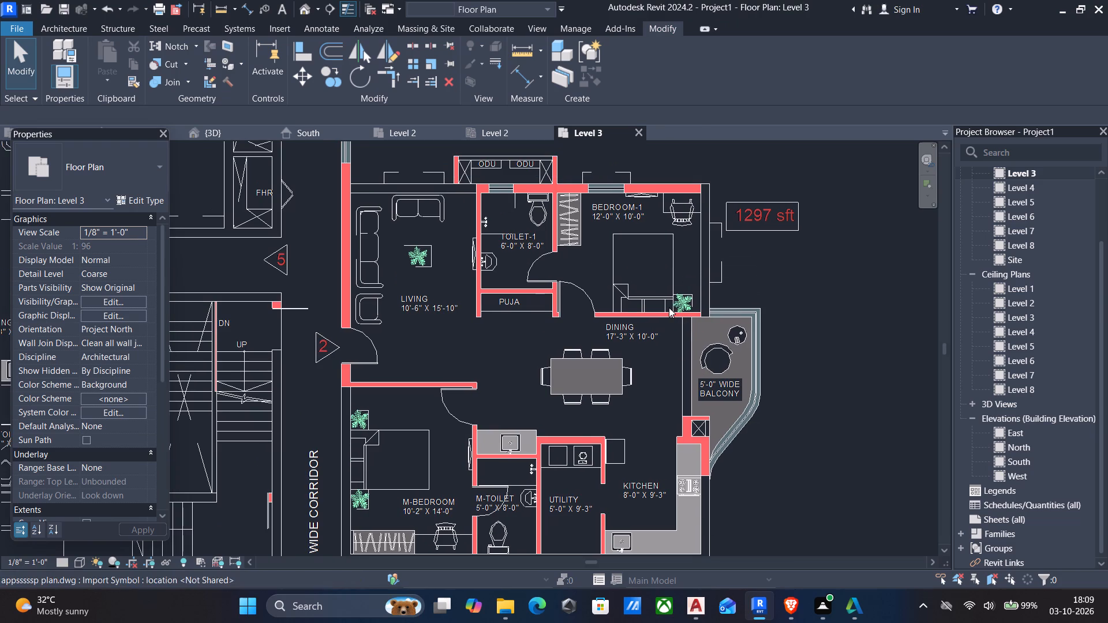
key("t")
key("r")
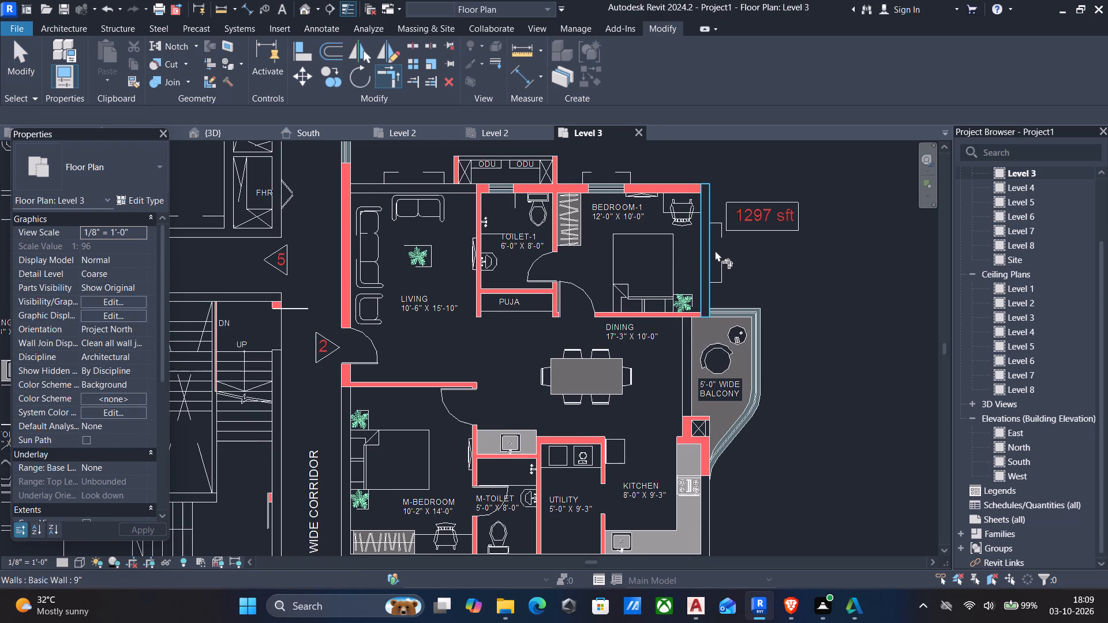
left_click(709, 250)
left_click(376, 181)
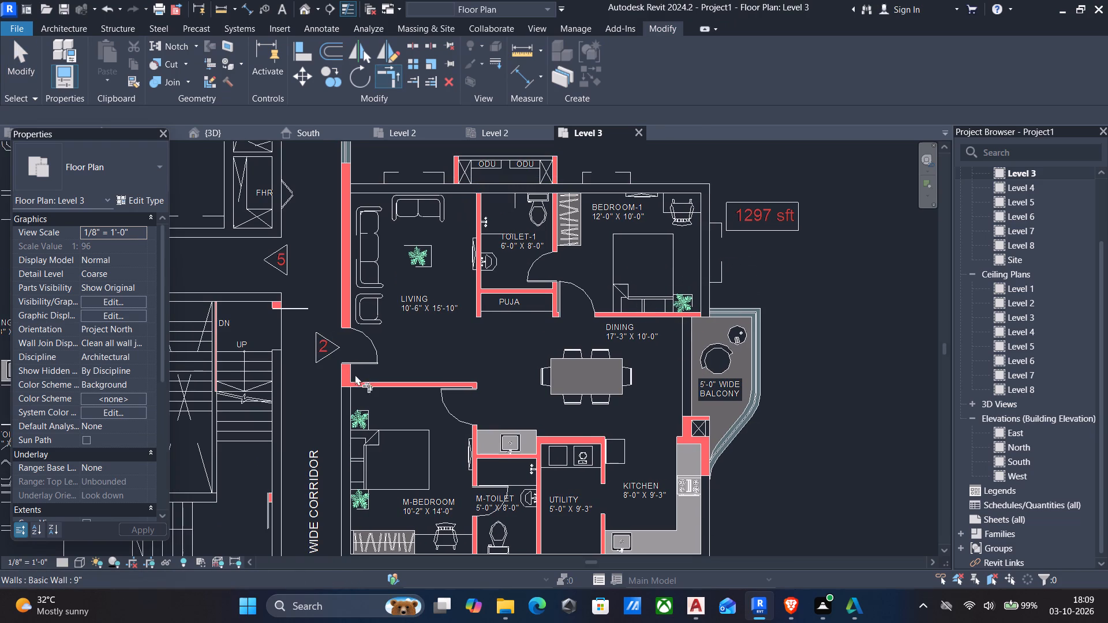
left_click_drag(339, 411, 343, 406)
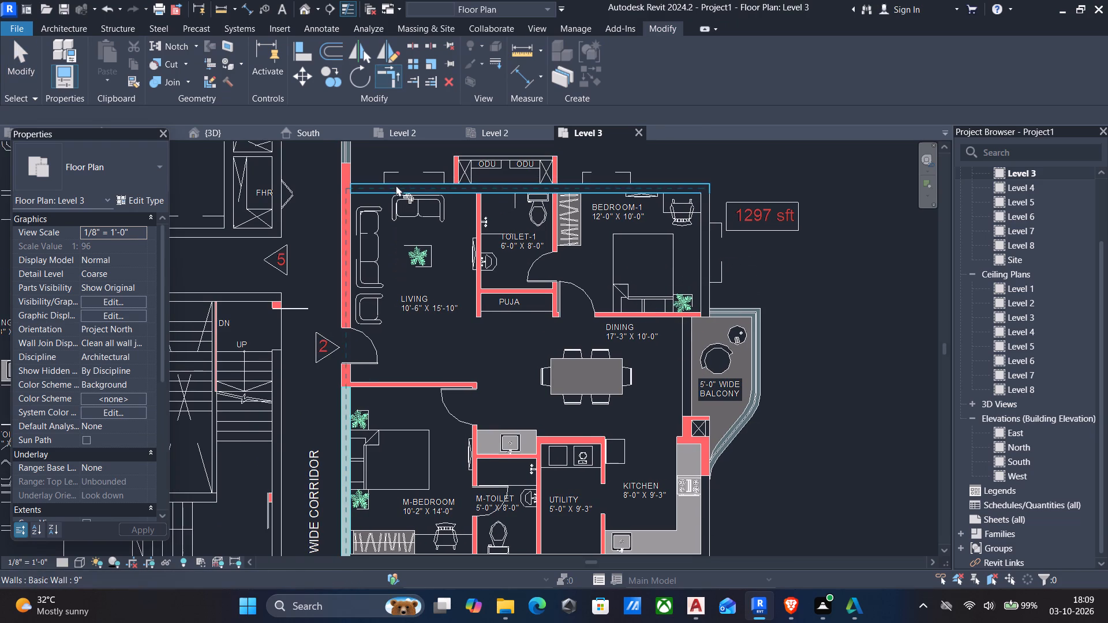
left_click(396, 185)
scroll(463, 309, "down", 3)
middle_click_drag(515, 354, 522, 339)
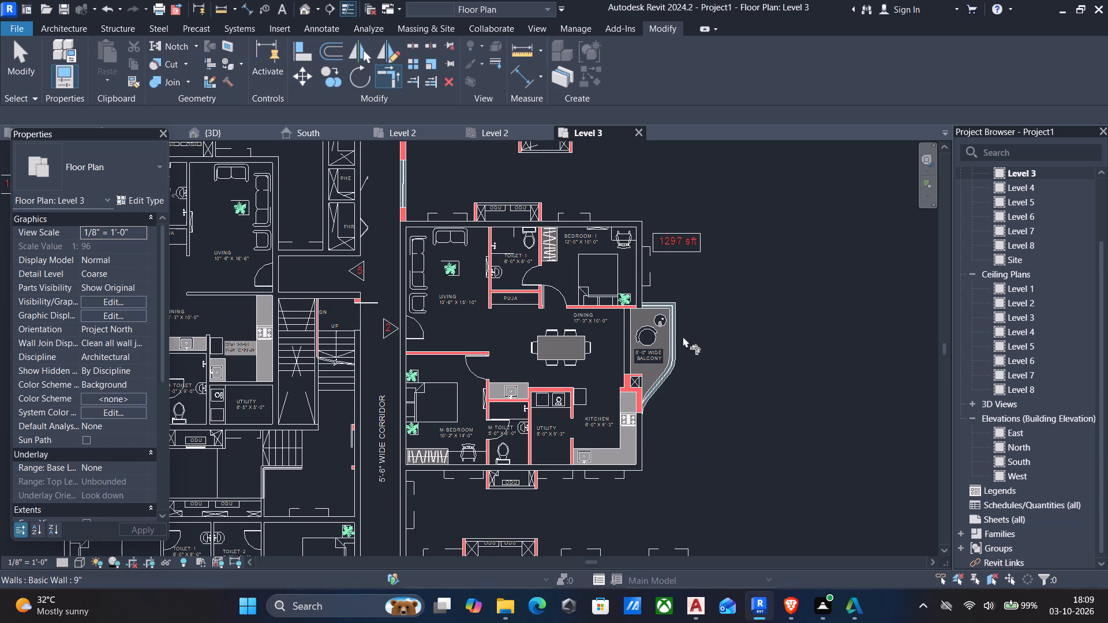
key("Escape")
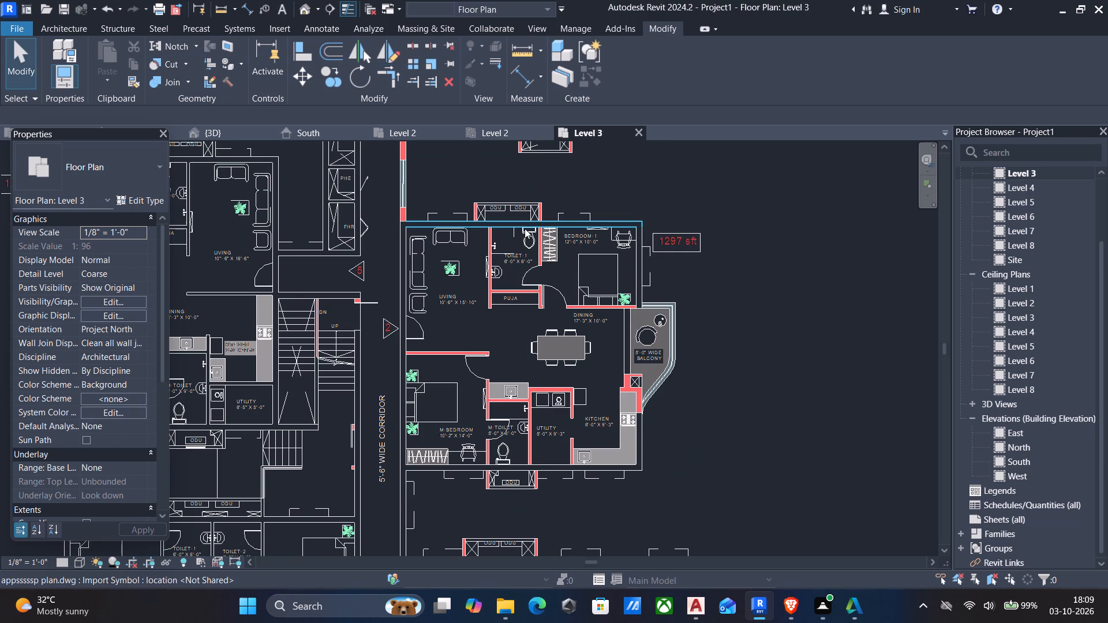
Place a 4.5" wall along the line between Bedroom-1 and the dining area by picking the plan line.
scroll(661, 321, "up", 3)
scroll(604, 308, "up", 2)
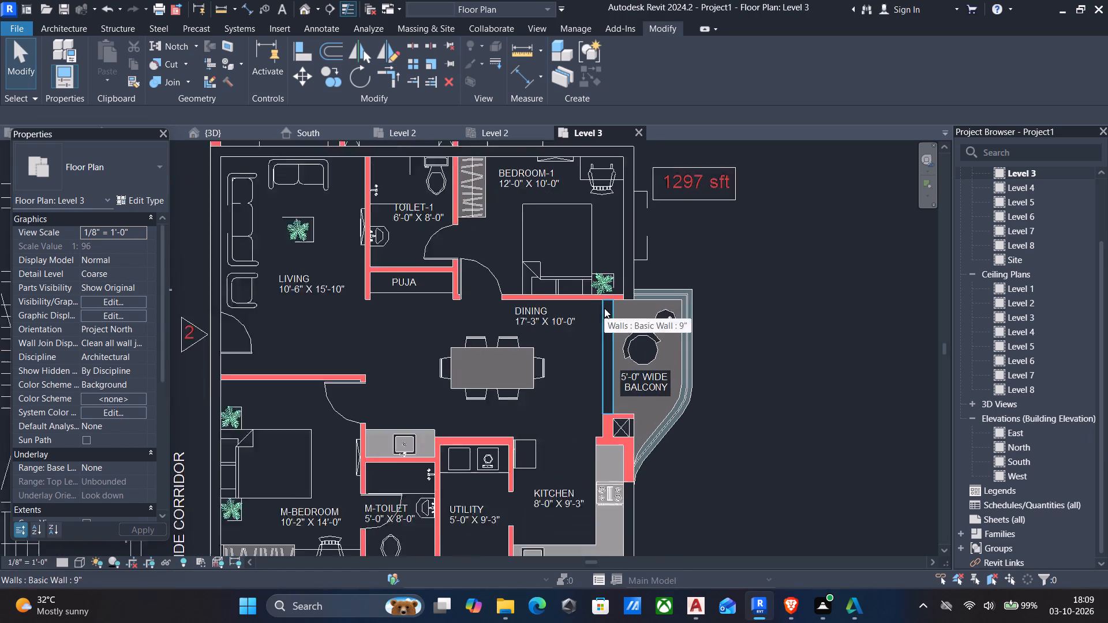
scroll(604, 308, "up", 1)
key("w")
key("a")
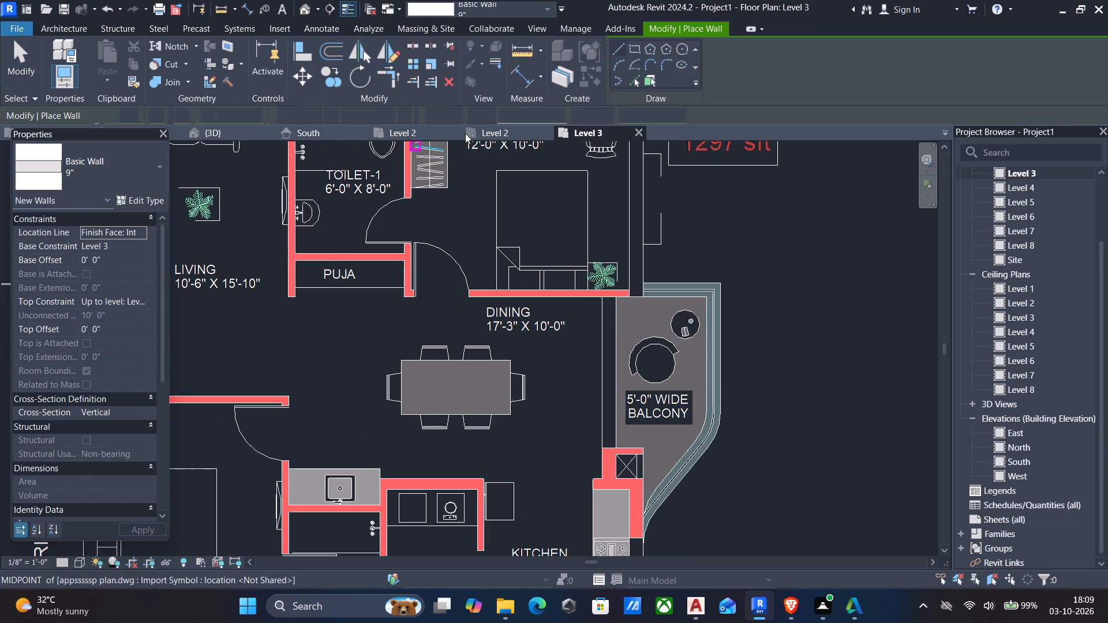
left_click(99, 177)
scroll(83, 261, "up", 5)
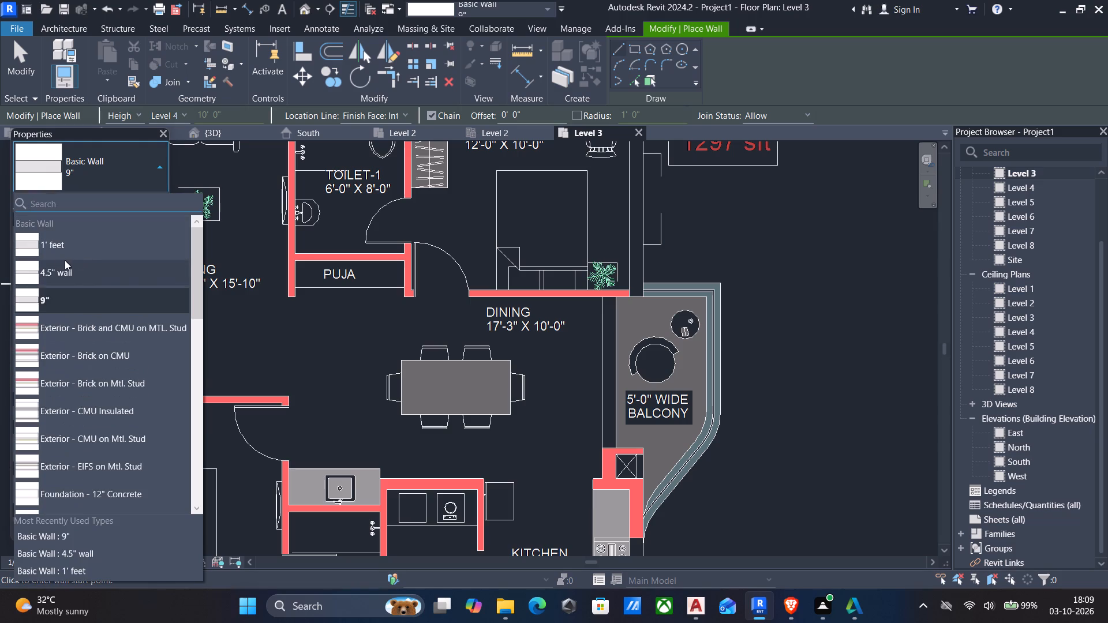
left_click(58, 260)
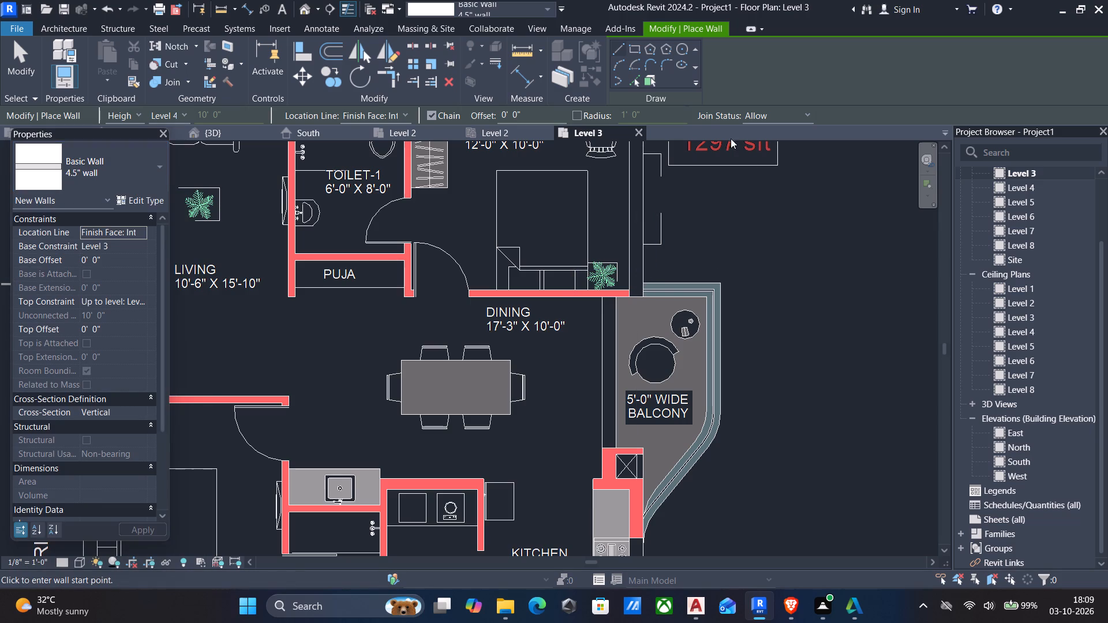
left_click(632, 76)
scroll(596, 310, "up", 1)
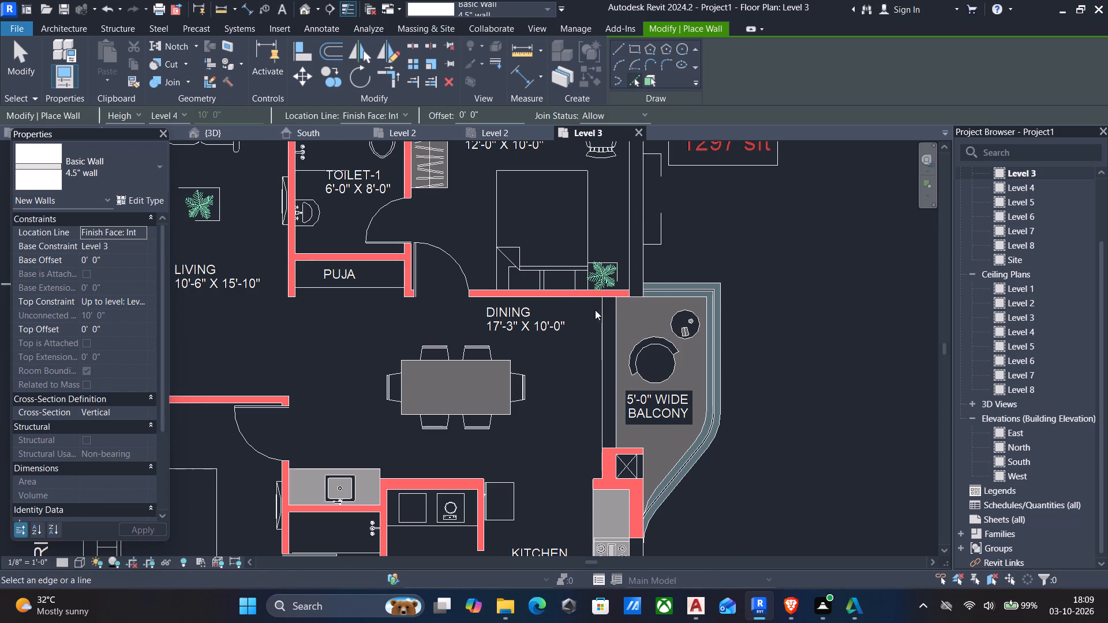
scroll(595, 310, "up", 2)
left_click(572, 284)
scroll(589, 290, "down", 2)
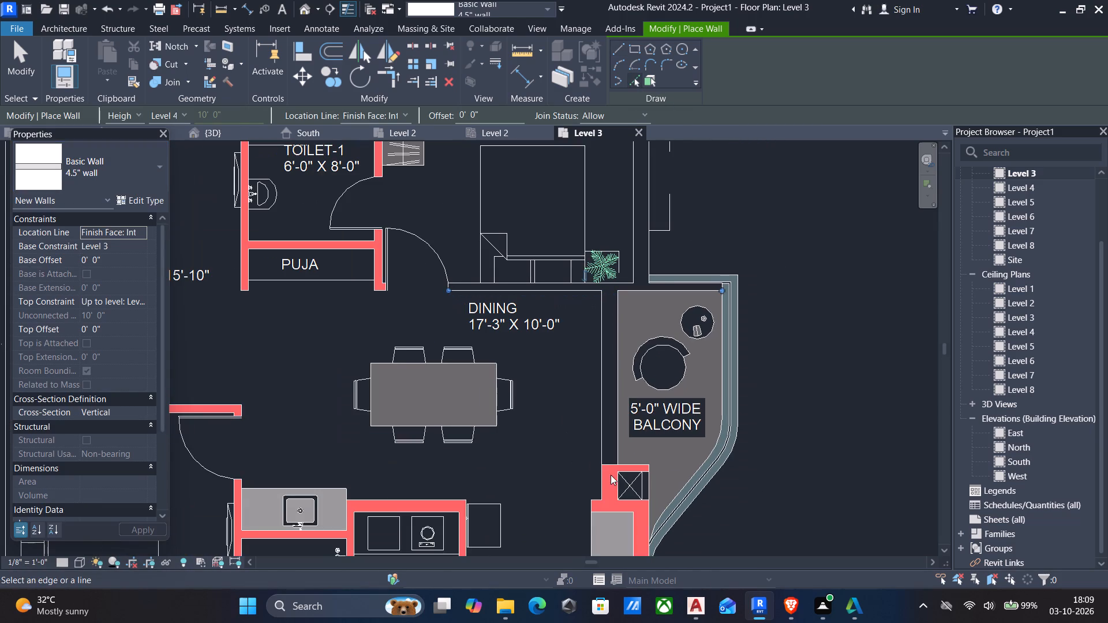
Place 4.5" walls between M-Toilet and Utility, along M-Toilet's north side behind the basin counter, and on M-Bedroom's east side.
middle_click_drag(600, 477, 632, 367)
scroll(634, 363, "down", 4)
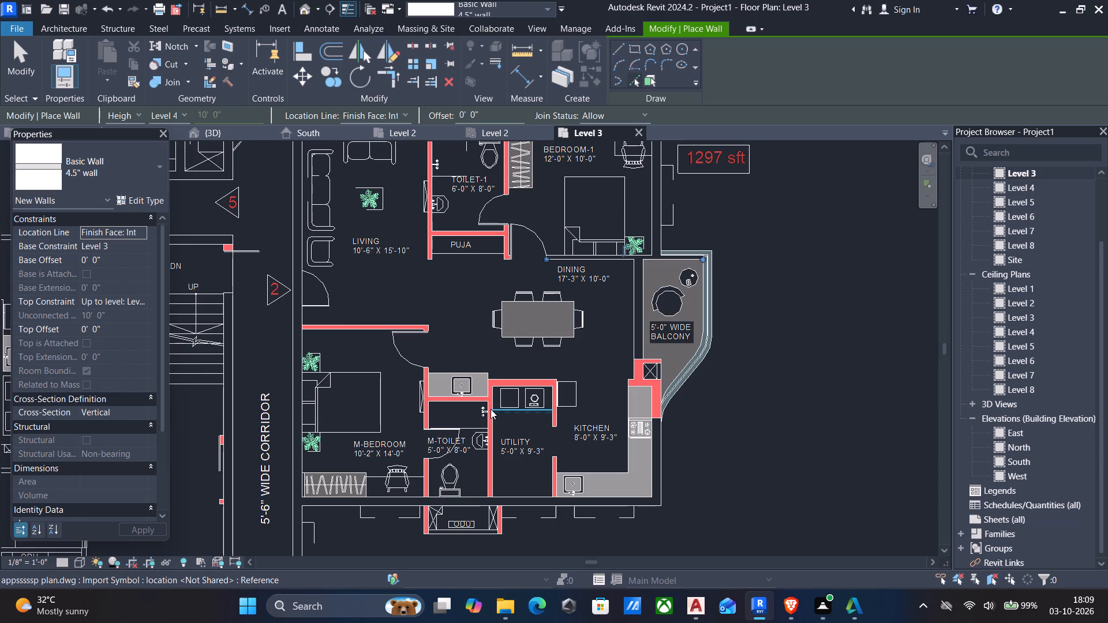
scroll(491, 409, "up", 4)
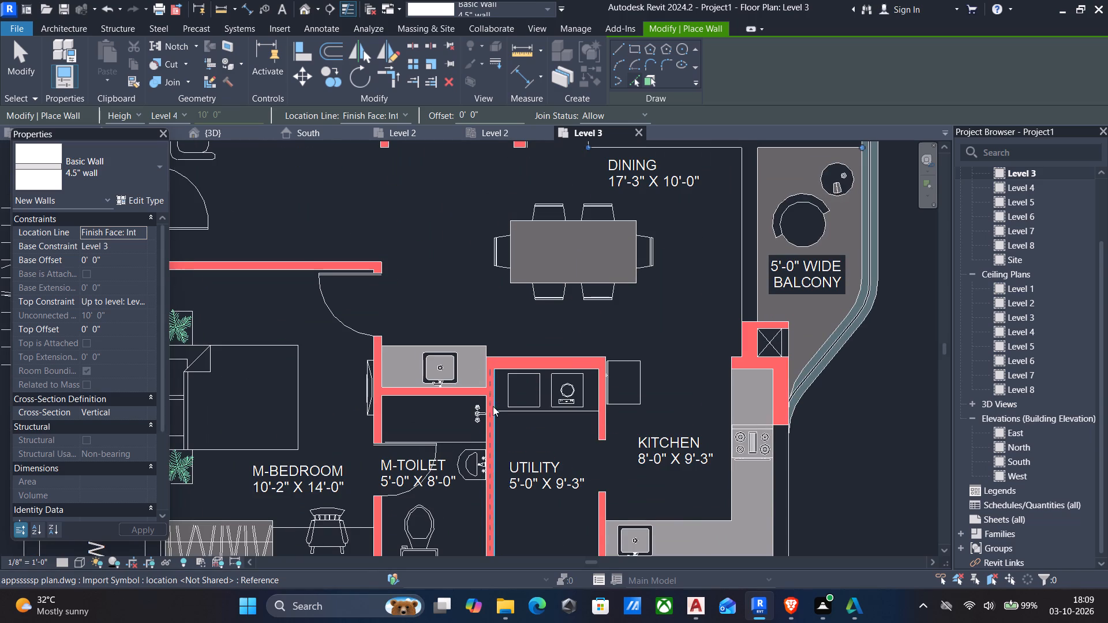
left_click(492, 421)
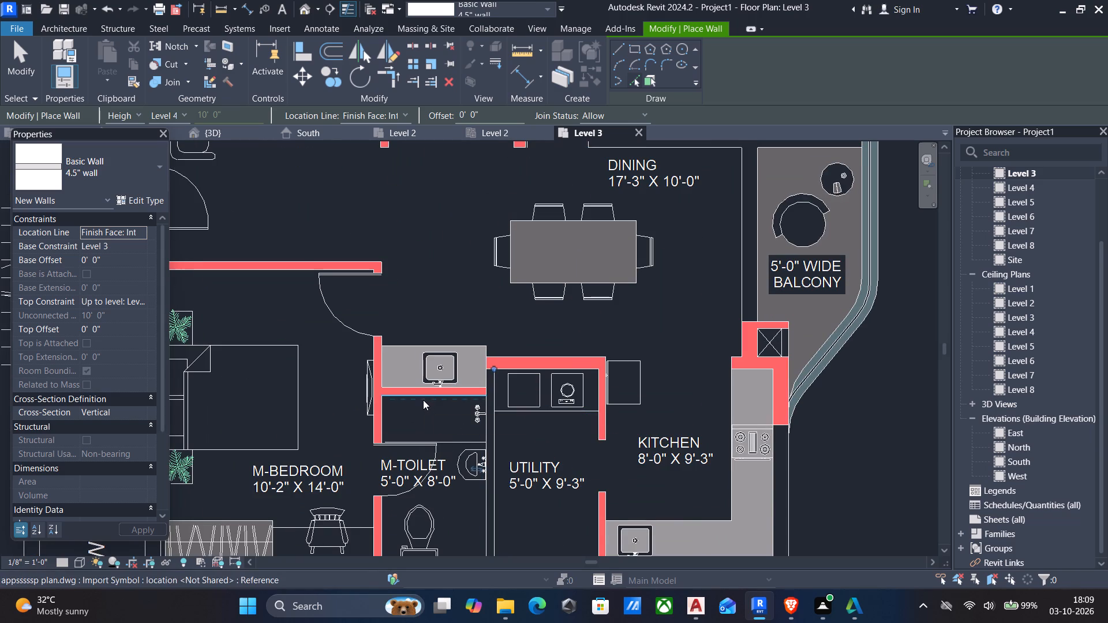
left_click(421, 391)
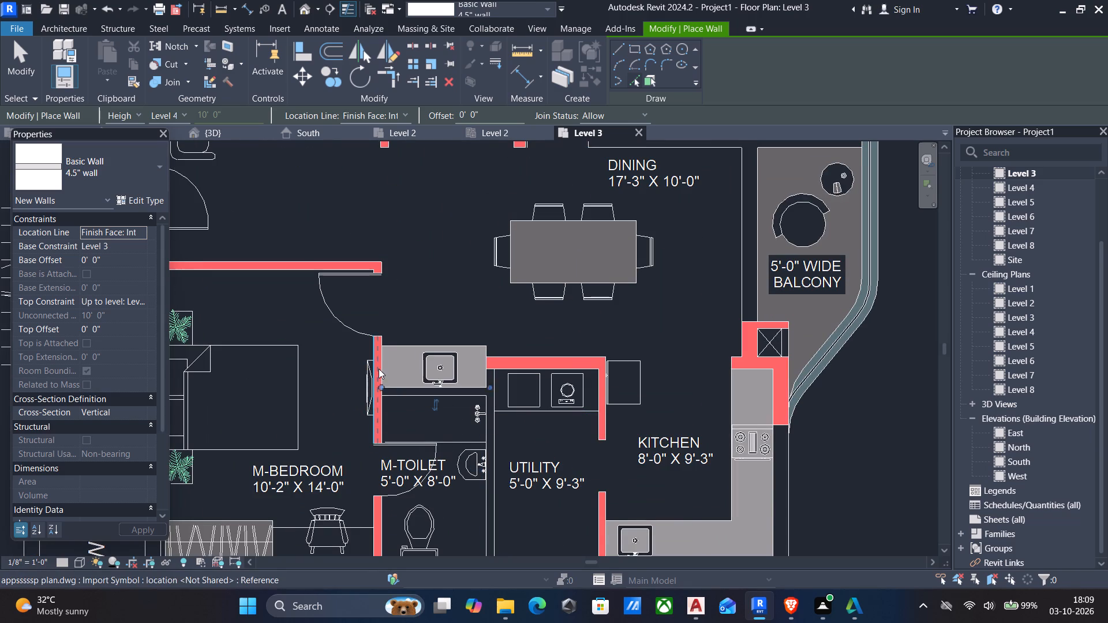
left_click(379, 369)
scroll(388, 412, "down", 2)
middle_click_drag(402, 433, 459, 350)
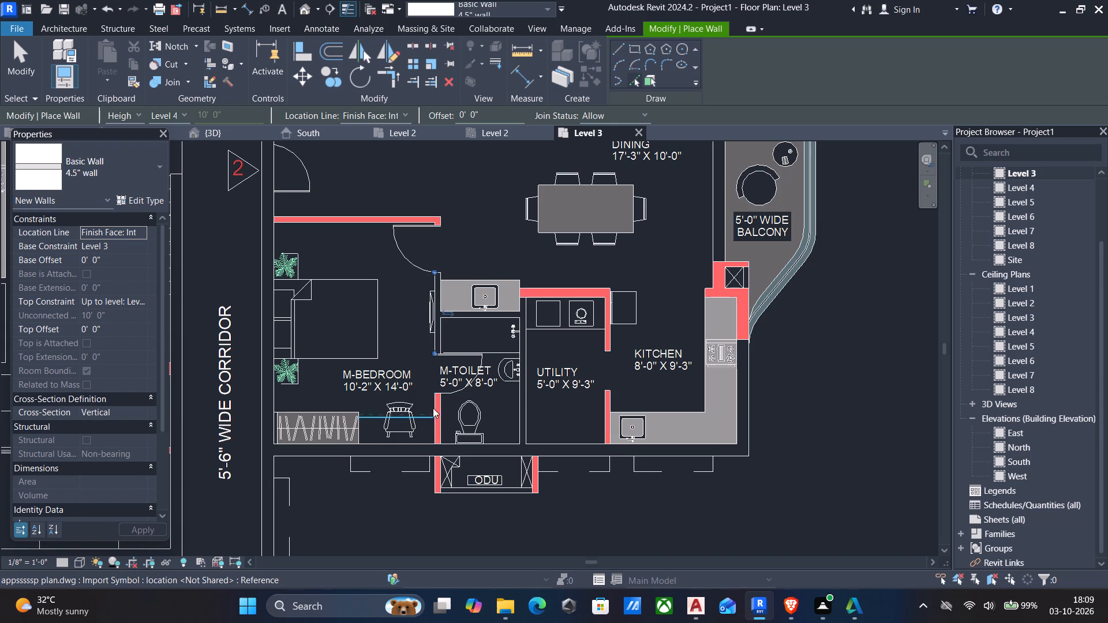
Align the south end of the M-Bedroom's east wall with the inner face of the unit's south exterior wall.
key("Escape")
key("Escape")
type("al")
left_click(420, 441)
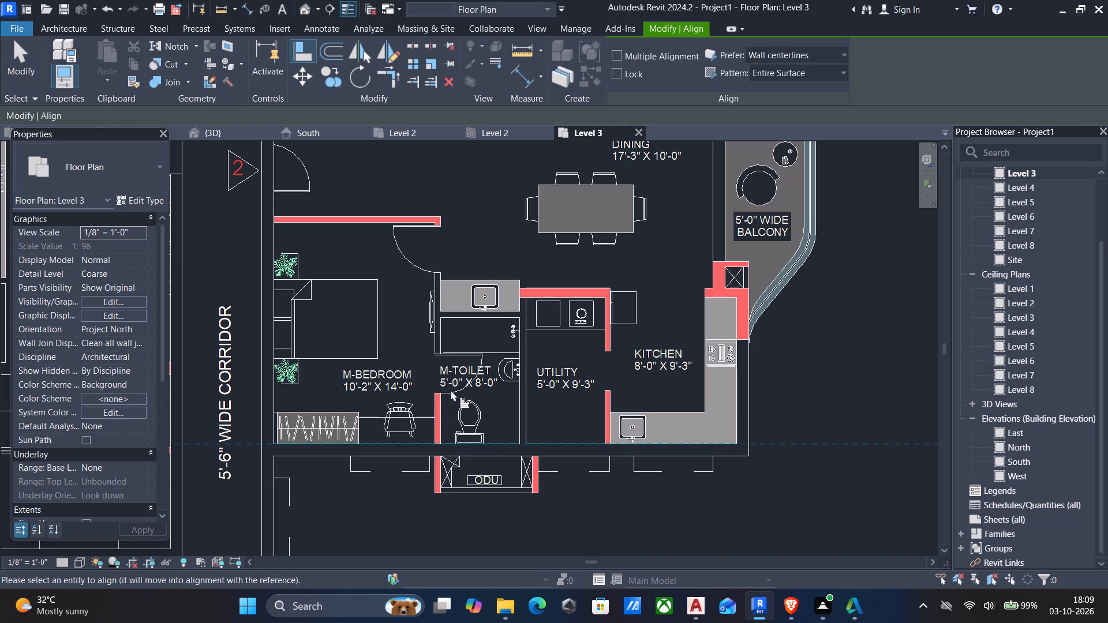
left_click(436, 352)
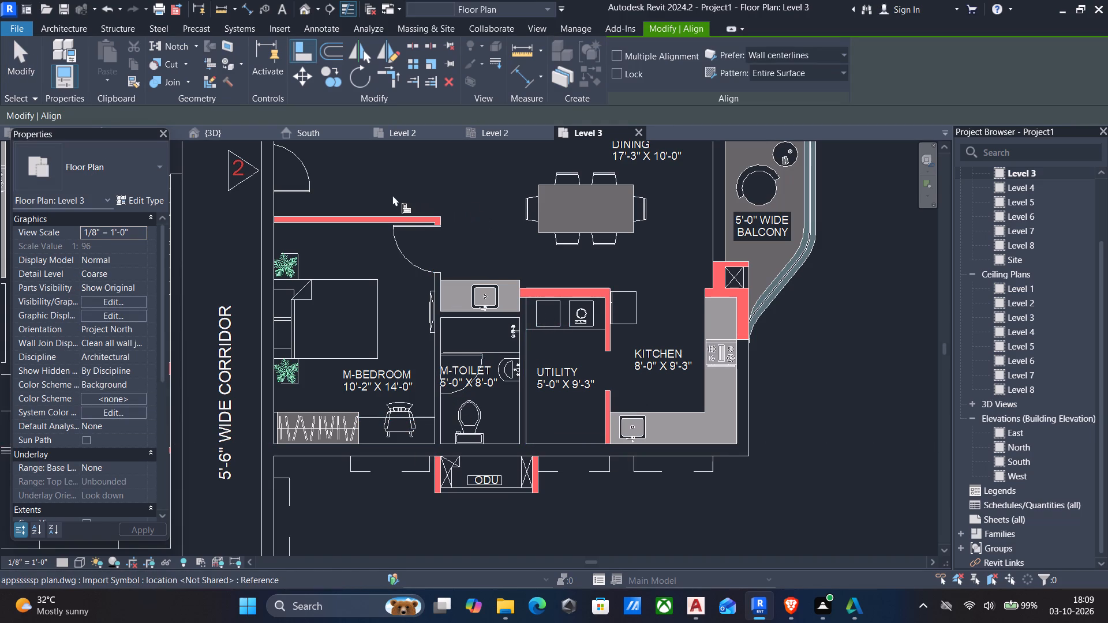
key("Escape")
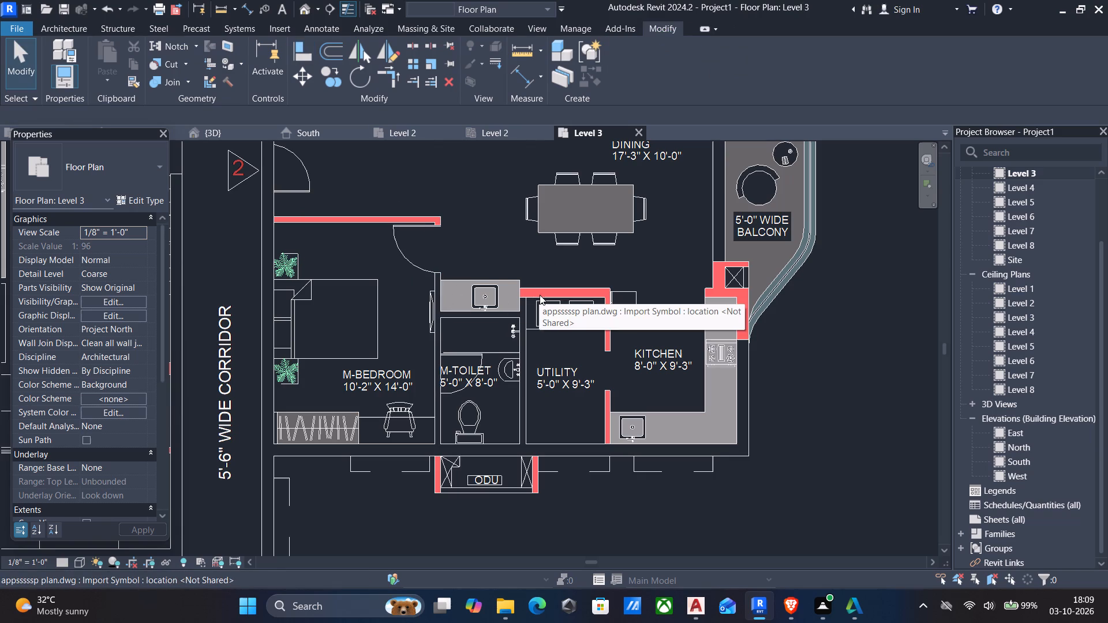
Place a matching 4.5" wall along the M-Bedroom's north side, between it and the living room.
left_click(432, 391)
type("cs")
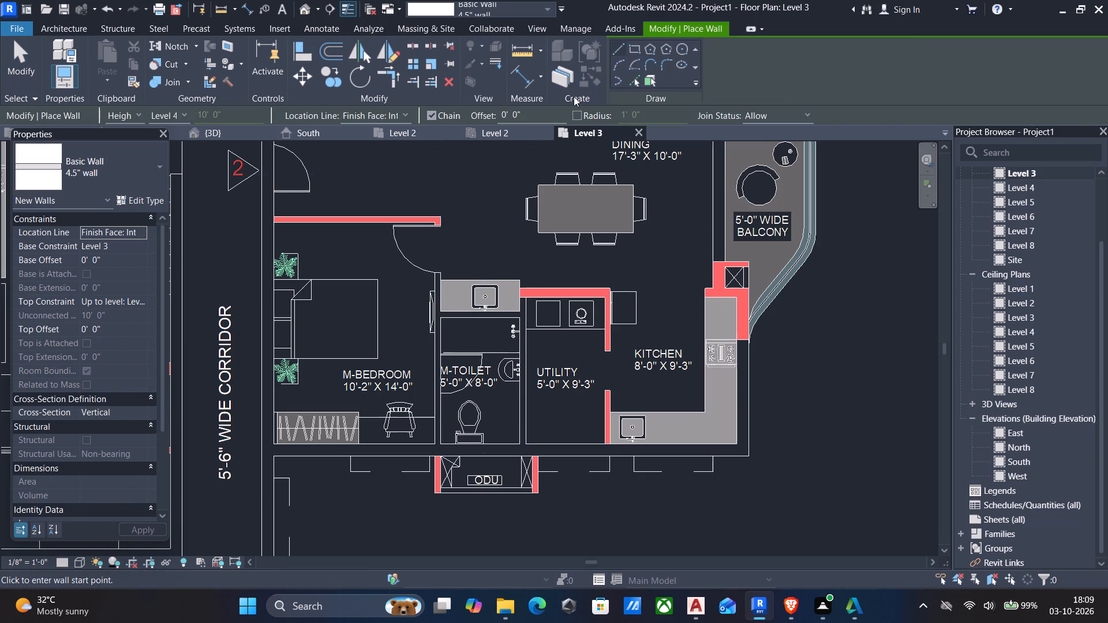
left_click(631, 78)
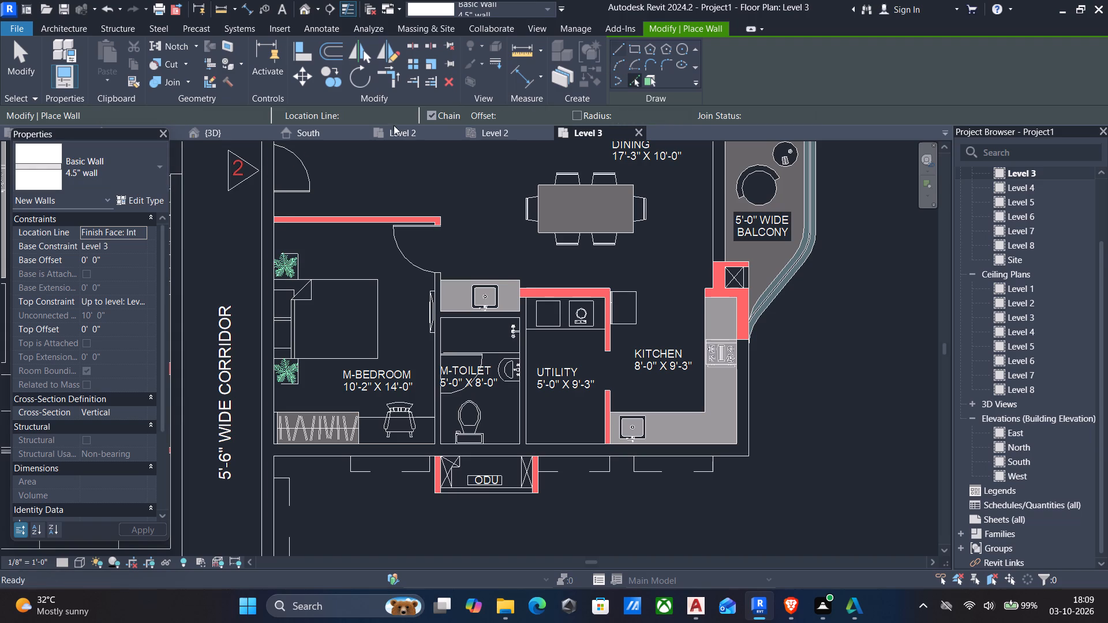
scroll(309, 222, "up", 2)
left_click(321, 221)
key("Escape")
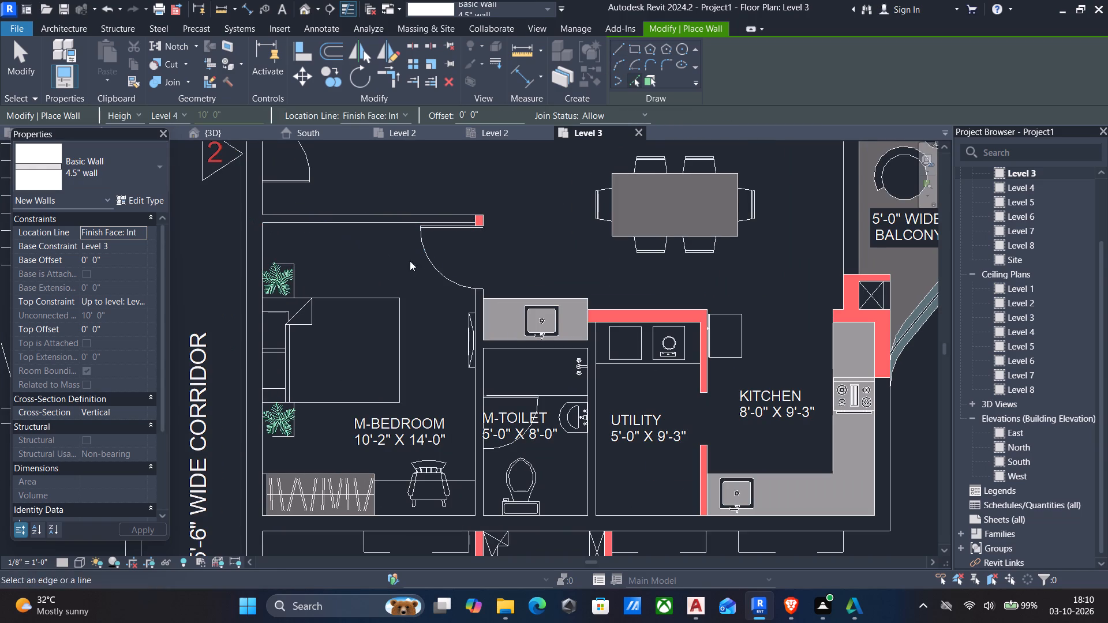
key("Escape")
key("r")
key("Escape")
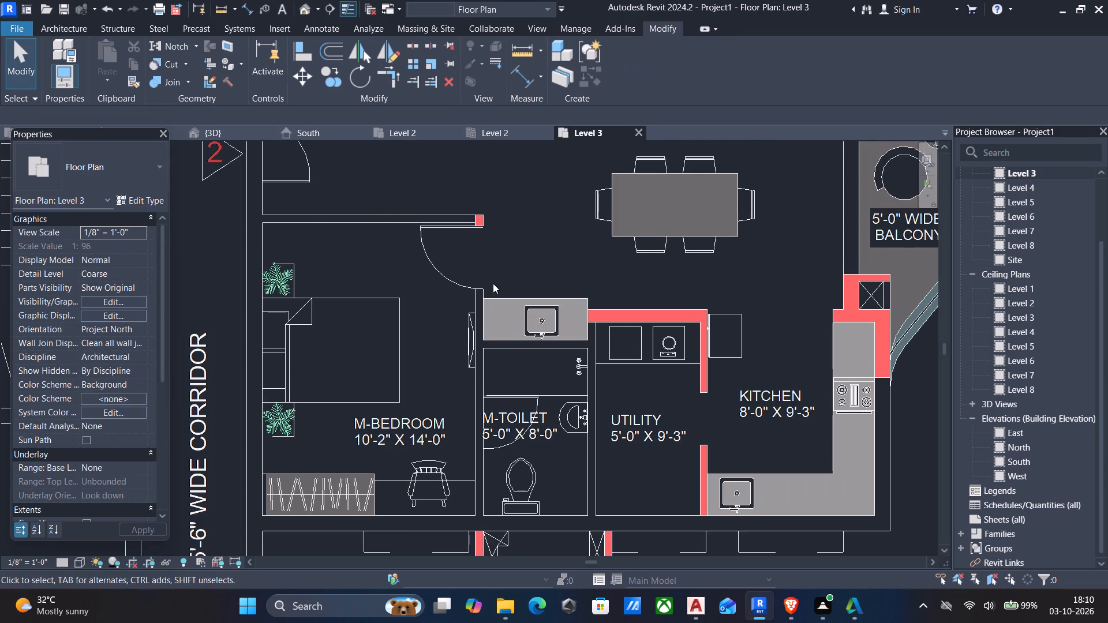
Trim the M-Bedroom's east wall and north wall to a corner.
type("tr")
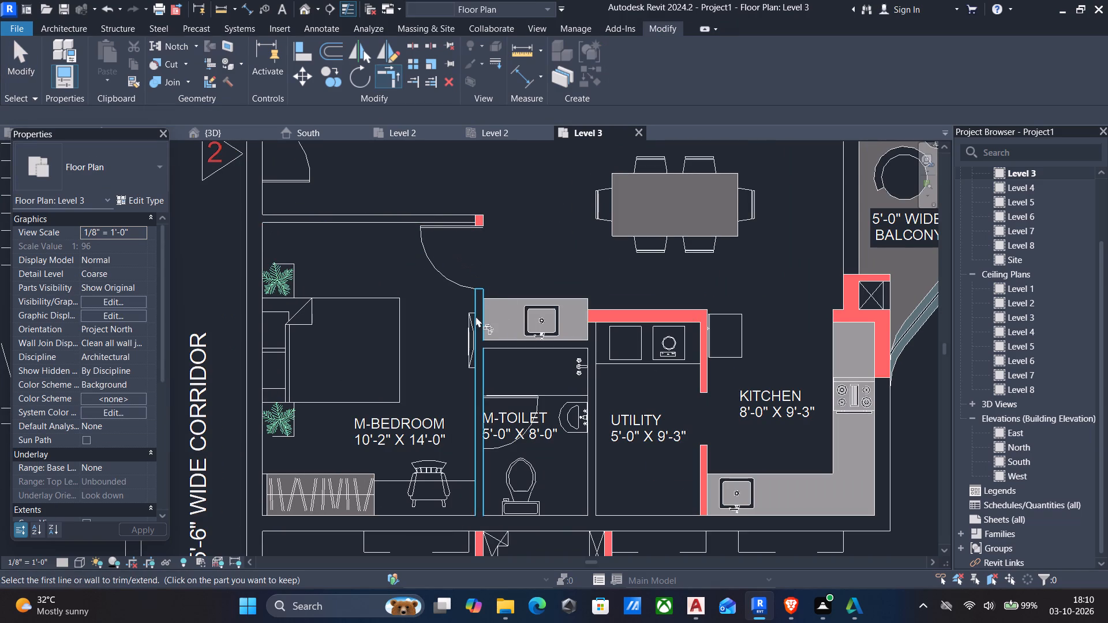
left_click_drag(476, 316, 469, 307)
left_click(412, 216)
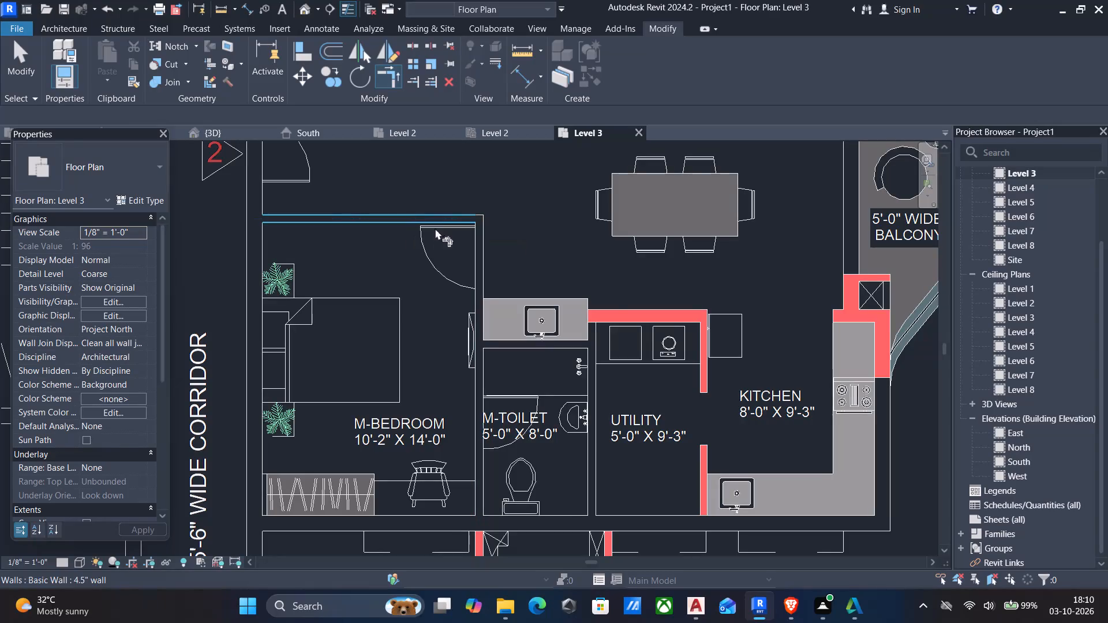
middle_click_drag(676, 331, 632, 314)
scroll(632, 314, "down", 3)
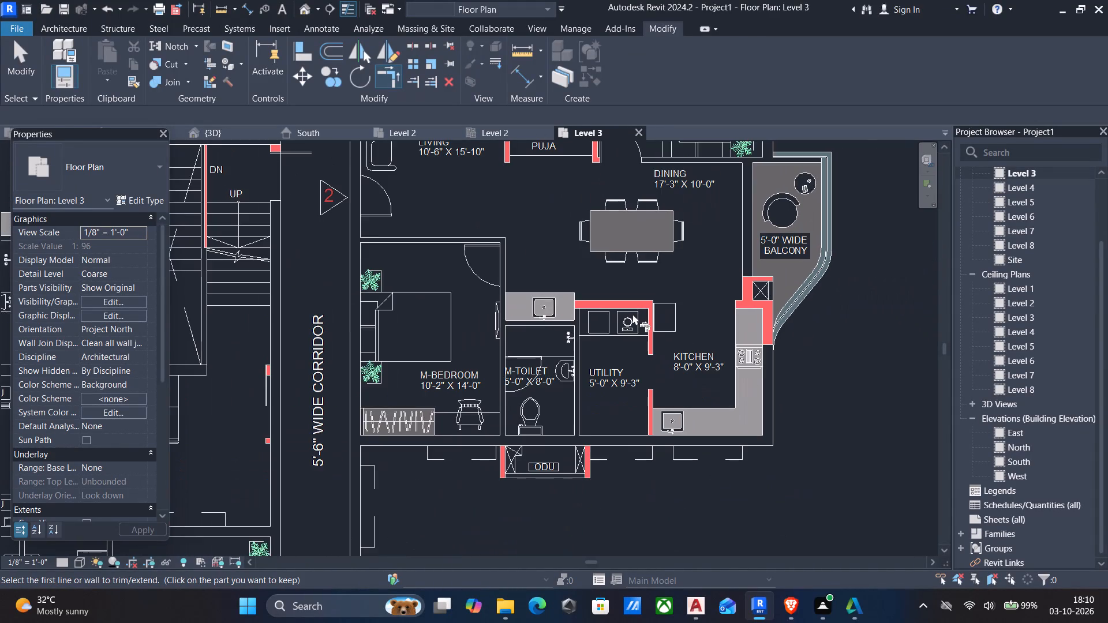
scroll(632, 314, "down", 4)
middle_click_drag(616, 296, 584, 384)
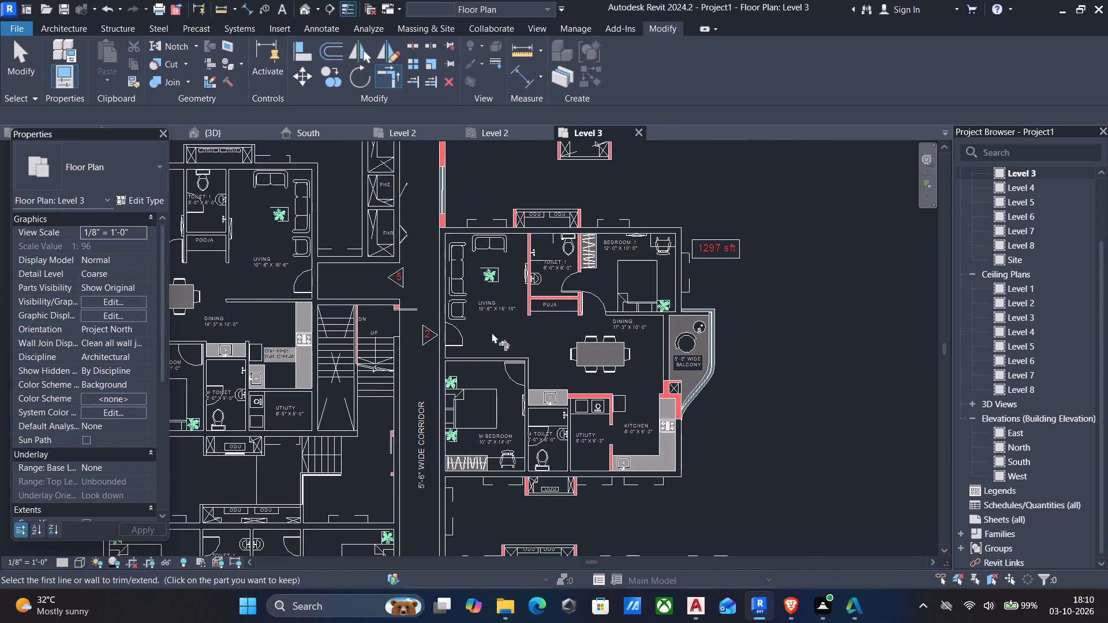
key("Escape")
Place 4.5" walls between Living and Toilet-1, between Toilet-1 and Bedroom-1, and between Toilet-1 and the Puja niche.
left_click(489, 358)
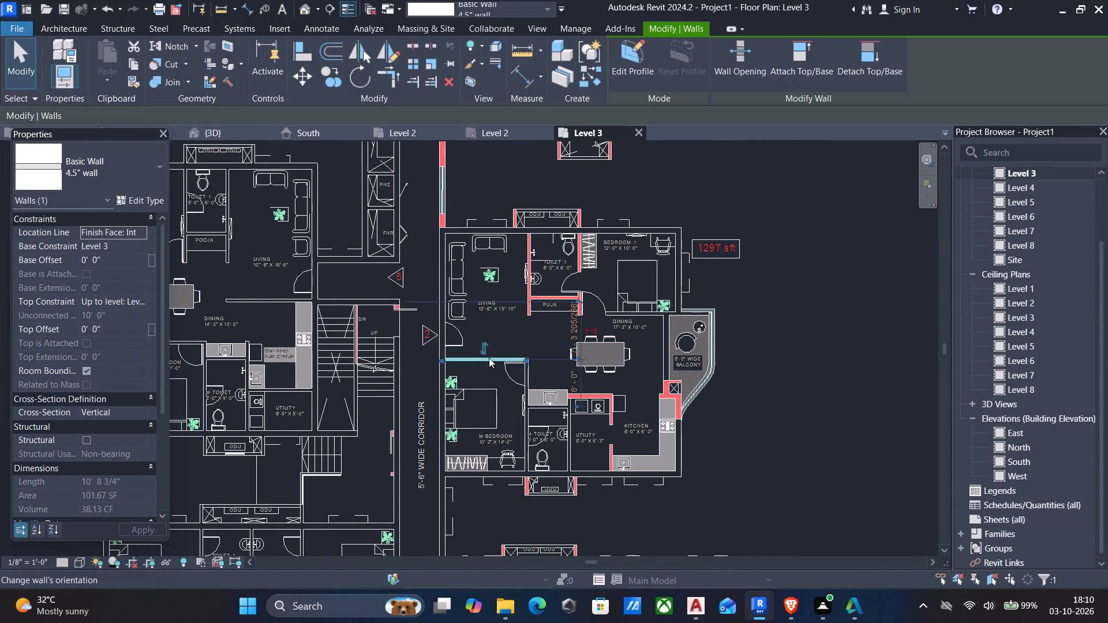
type("cs")
scroll(496, 223, "up", 3)
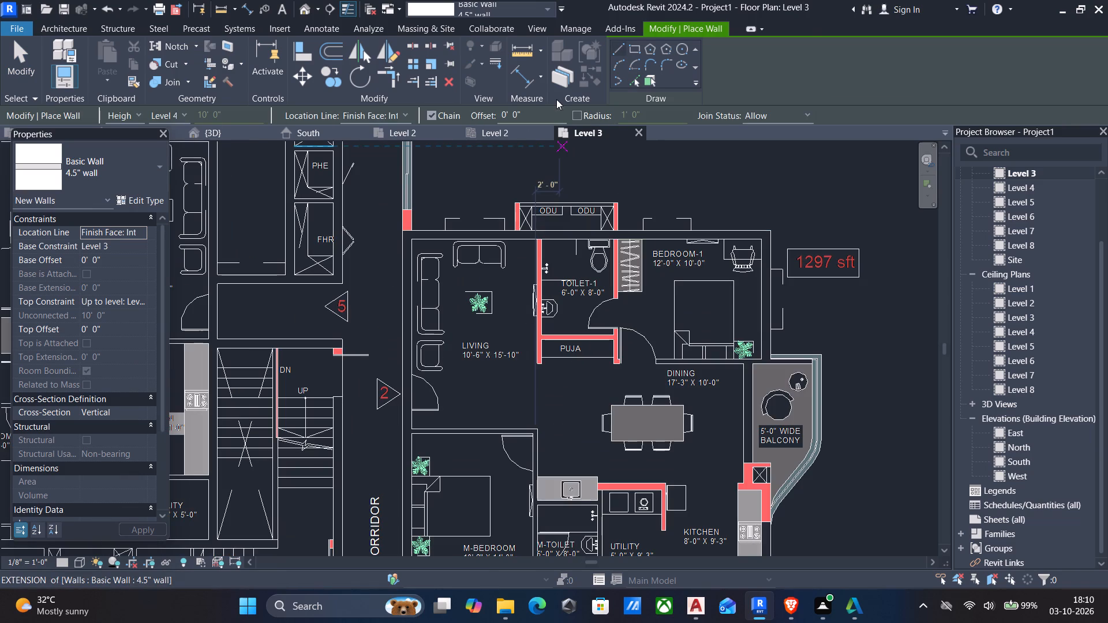
left_click(632, 80)
scroll(501, 220, "up", 3)
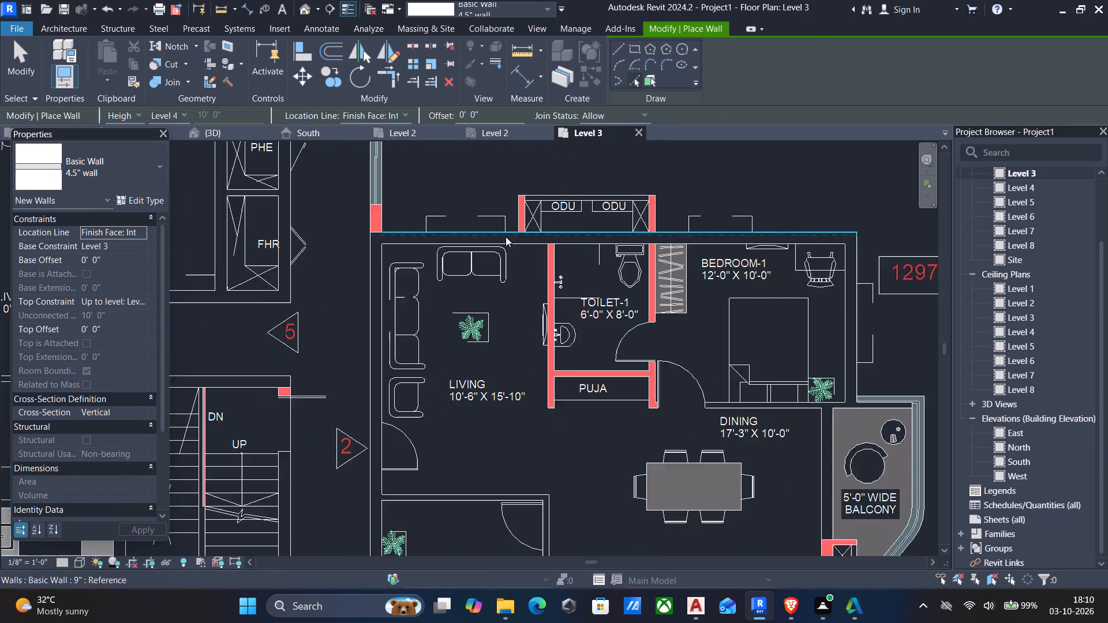
left_click(558, 267)
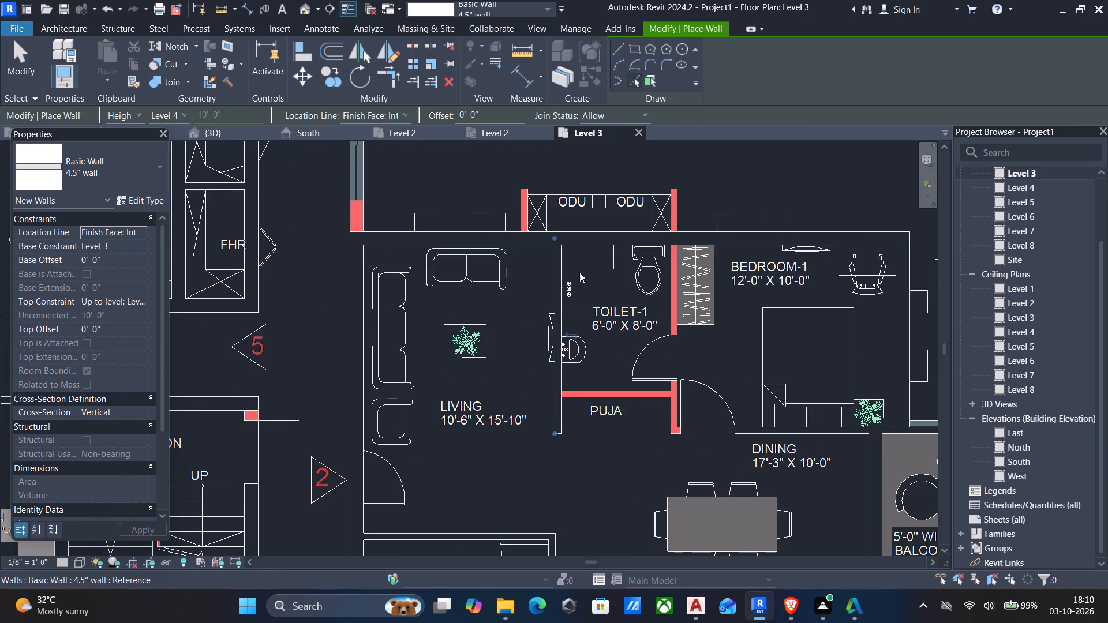
scroll(672, 270, "up", 1)
left_click(672, 270)
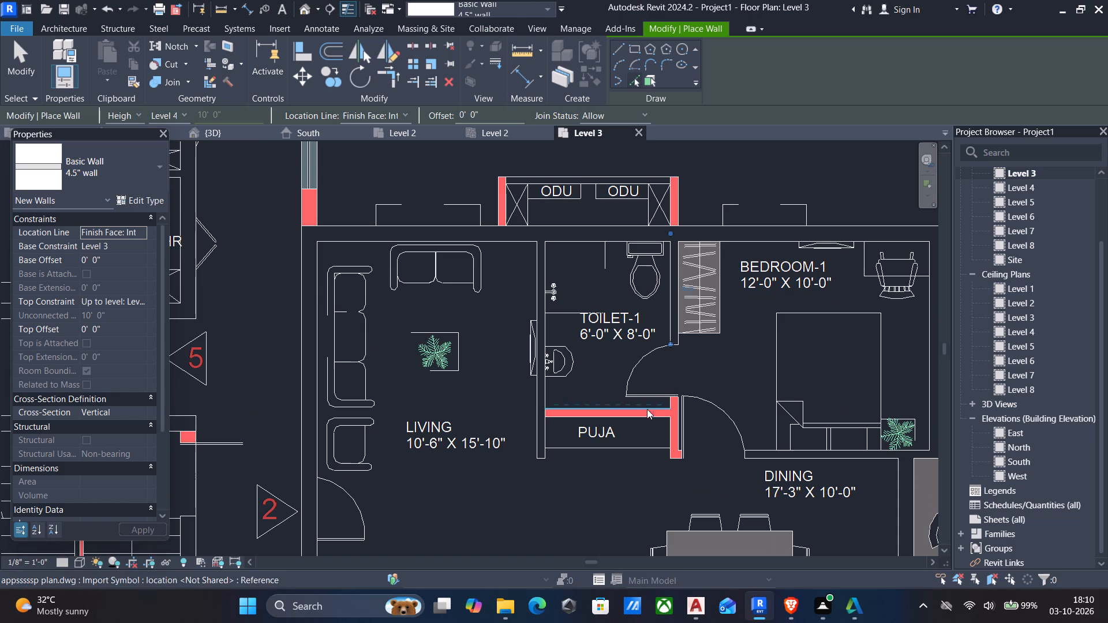
left_click(637, 412)
scroll(638, 416, "down", 2)
middle_click_drag(643, 426, 593, 378)
scroll(611, 378, "up", 3)
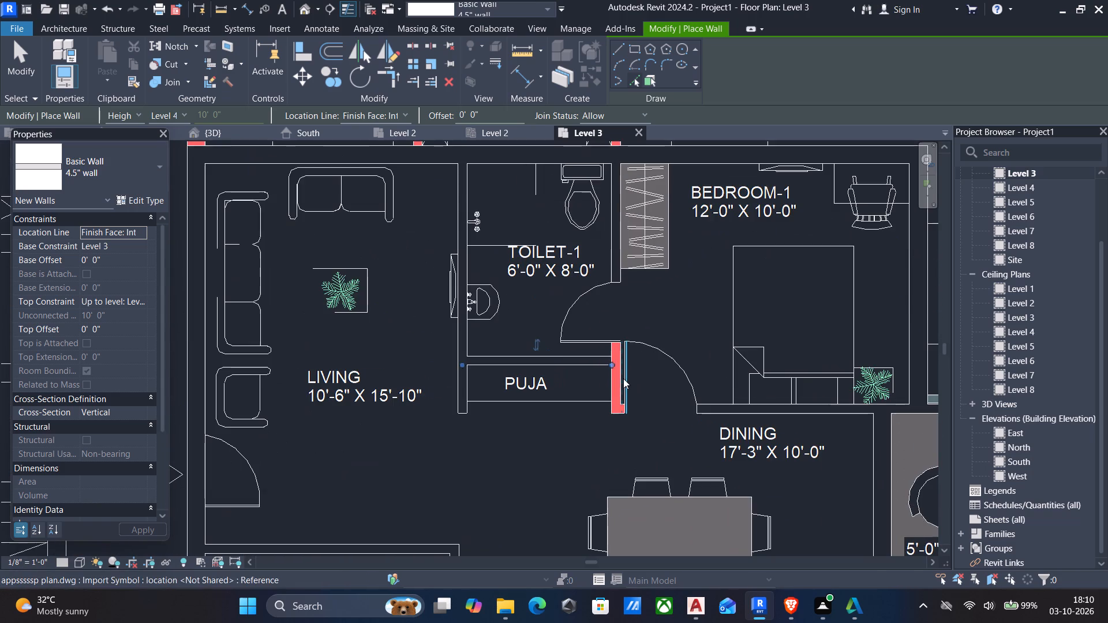
key("Escape")
key("Escape")
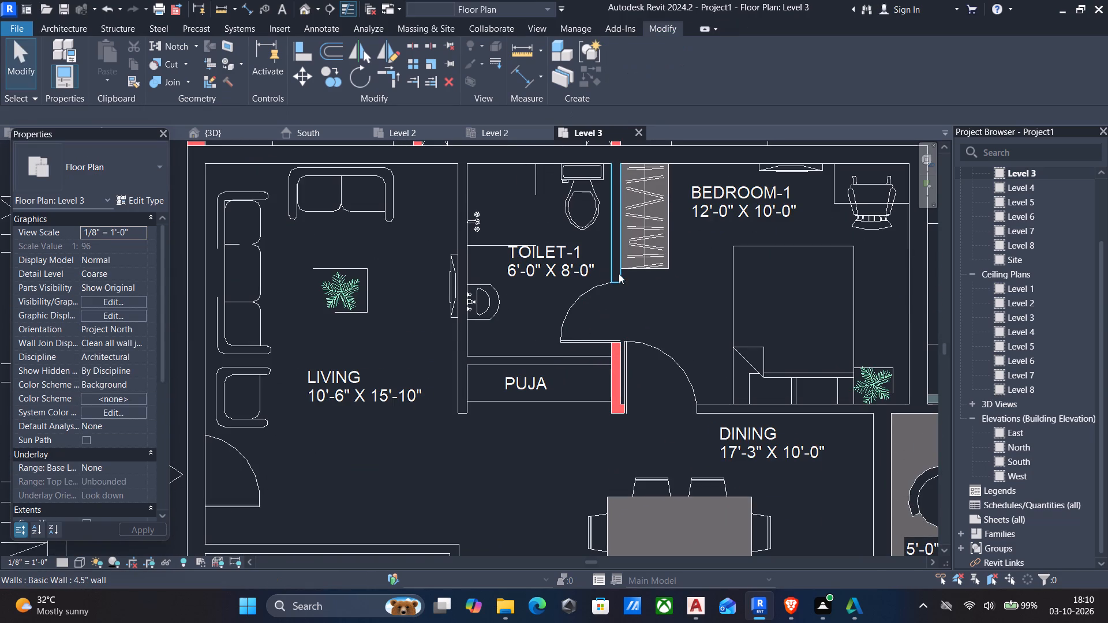
Stretch the Toilet-1/Bedroom-1 wall south past the door and Puja to the south face of the dining-side wall.
left_click(619, 273)
left_click_drag(609, 280, 612, 414)
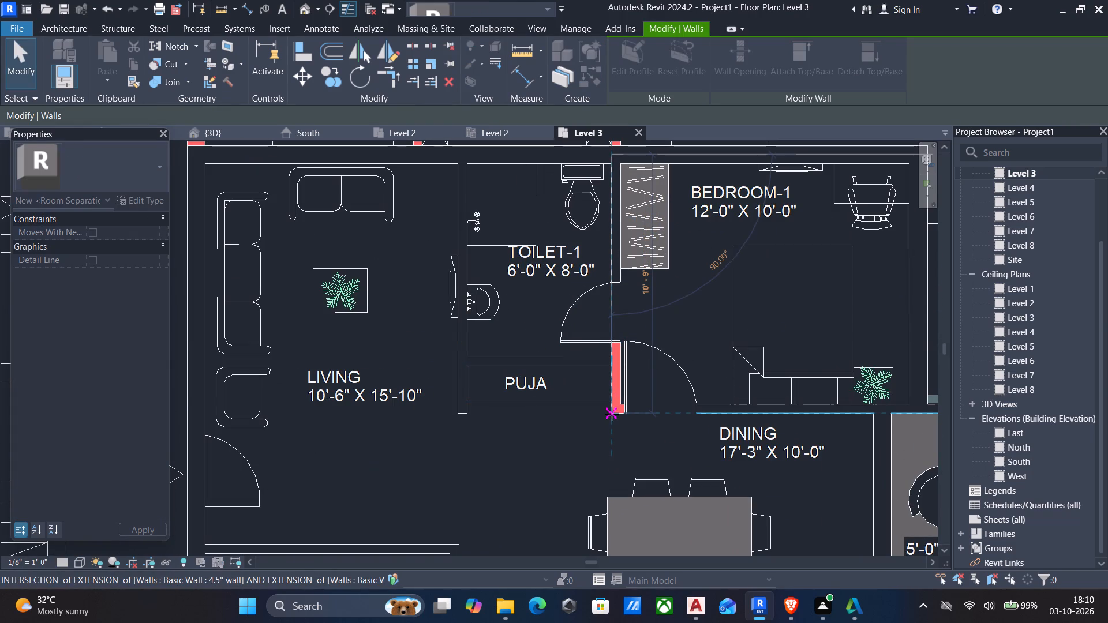
left_click_drag(612, 414, 610, 409)
key("Escape")
scroll(631, 415, "down", 2)
scroll(617, 409, "up", 4)
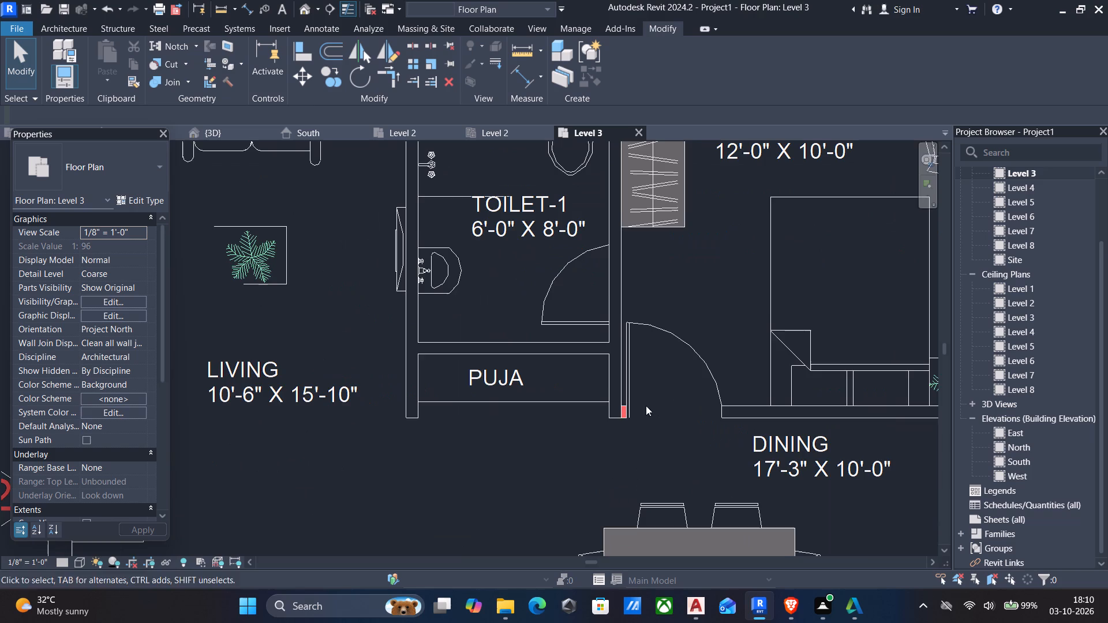
middle_click_drag(629, 406, 556, 395)
scroll(549, 393, "down", 2)
key("Escape")
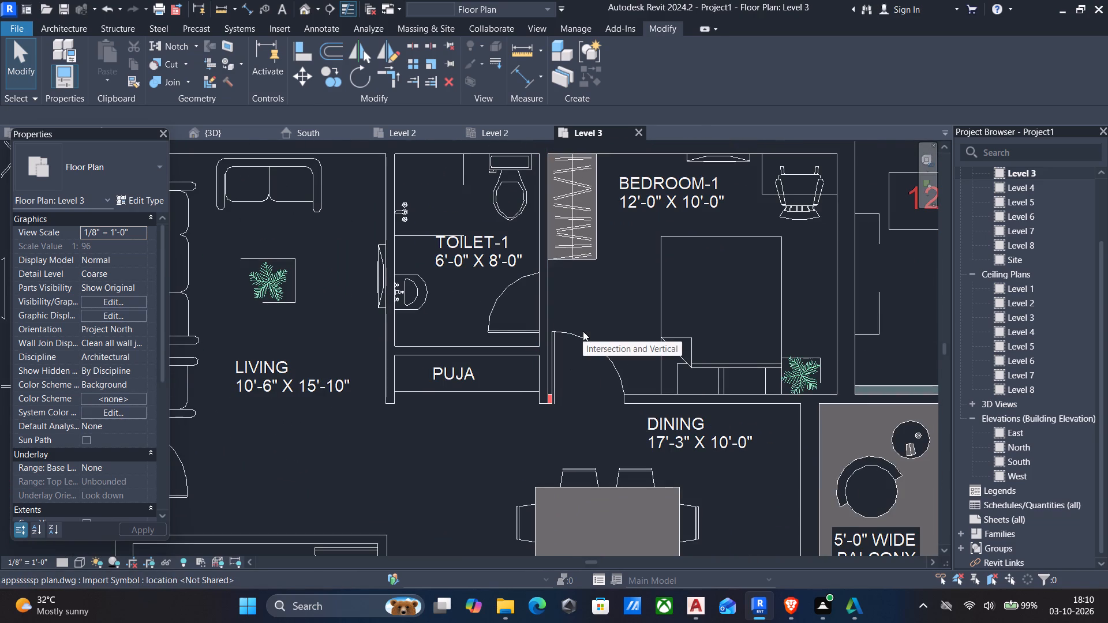
Trim the Bedroom-1/Dining wall to a corner with the wall beside Toilet-1 and Puja.
type("tr")
left_click(676, 400)
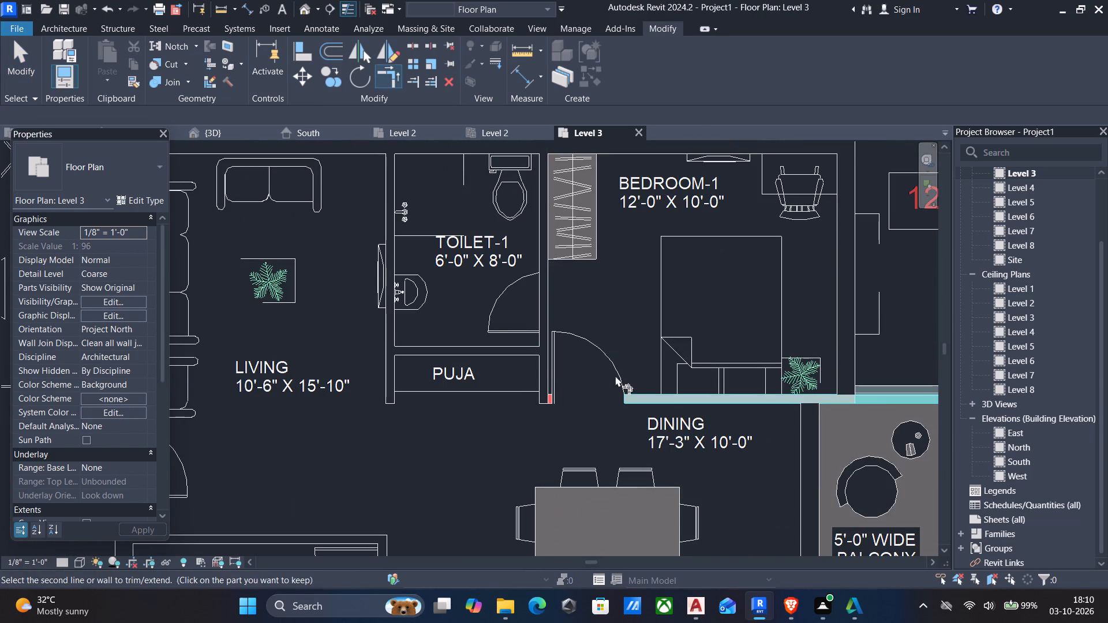
left_click(544, 359)
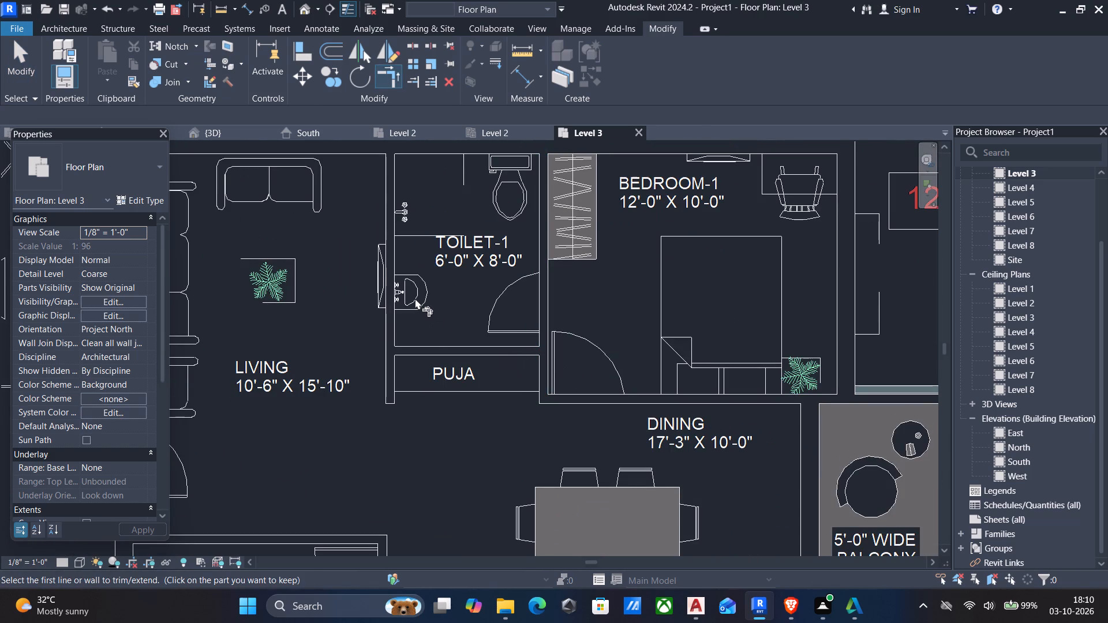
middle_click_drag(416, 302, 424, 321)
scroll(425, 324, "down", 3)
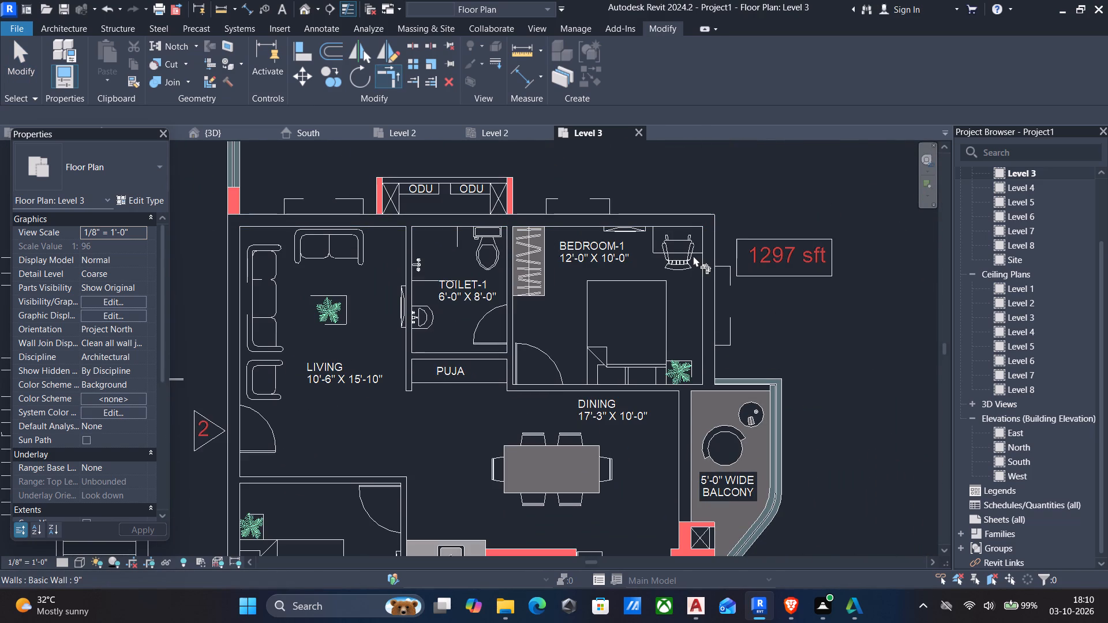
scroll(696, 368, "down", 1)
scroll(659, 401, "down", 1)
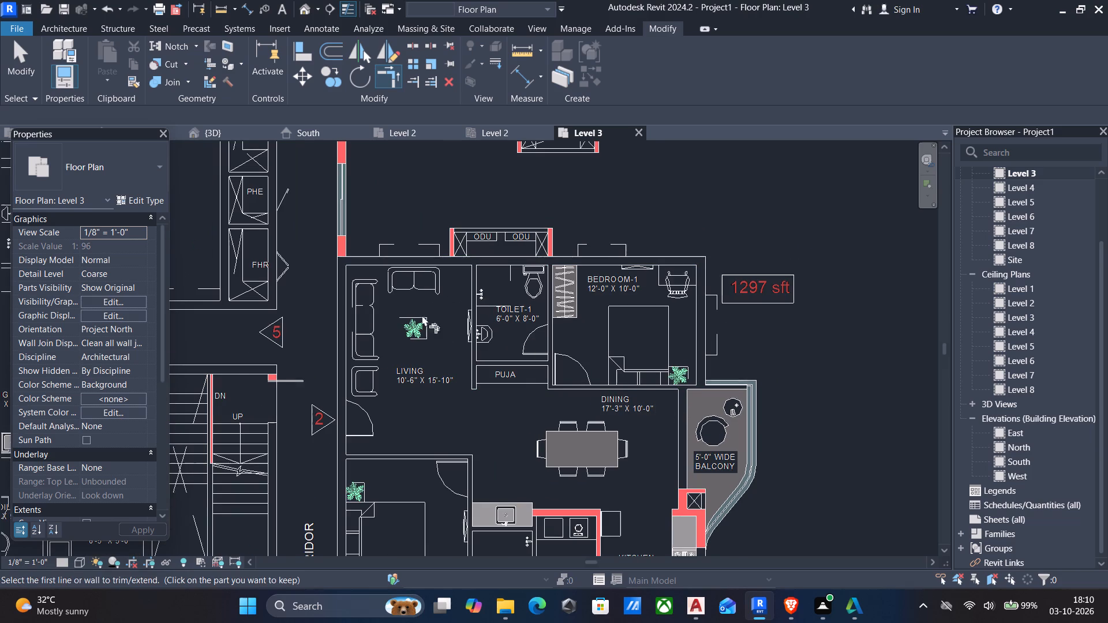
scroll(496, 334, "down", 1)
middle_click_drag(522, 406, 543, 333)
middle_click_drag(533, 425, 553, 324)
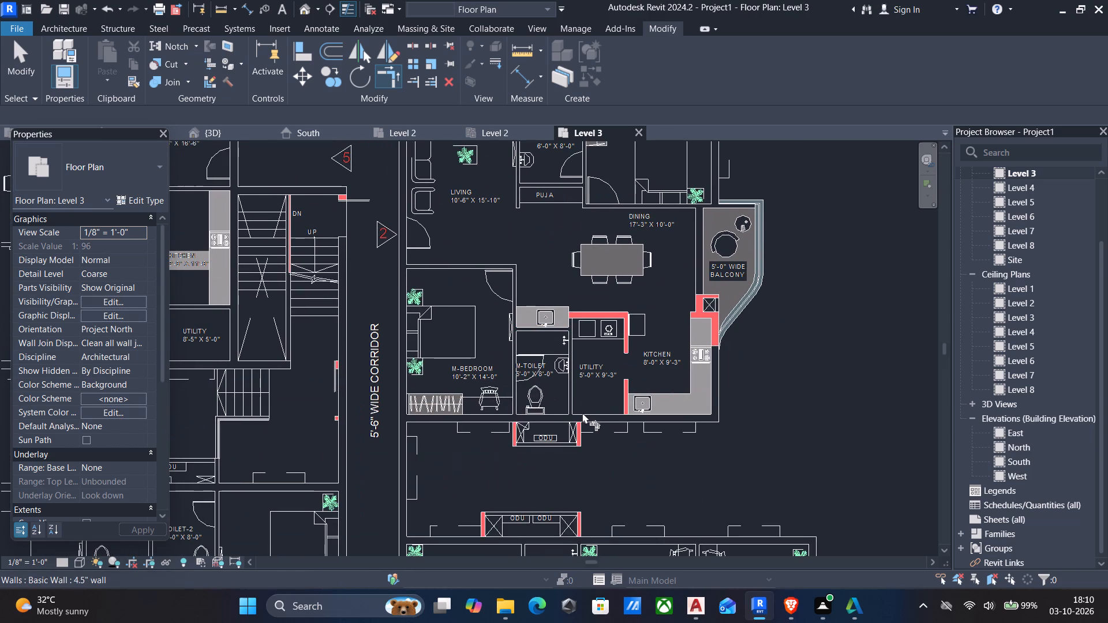